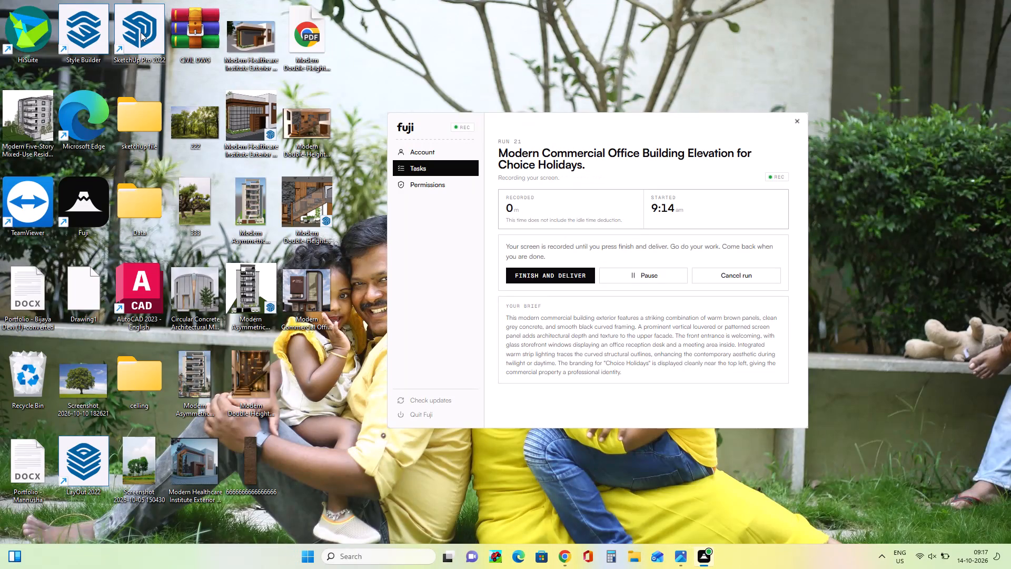
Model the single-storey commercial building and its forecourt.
Launch SketchUp Pro 2022 from the desktop and dismiss the welcome window to reach the untitled model.
double_click(153, 30)
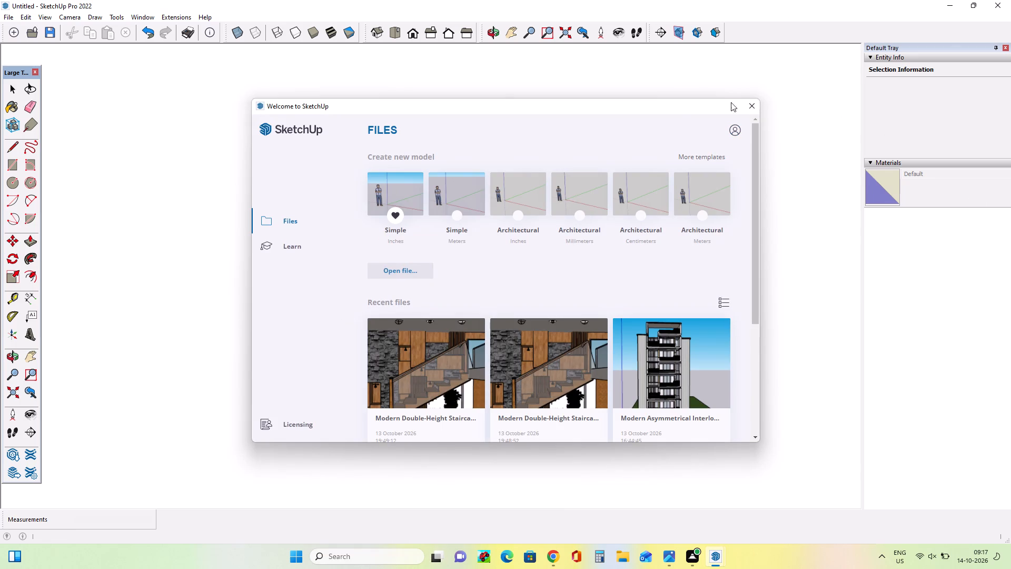
left_click(752, 107)
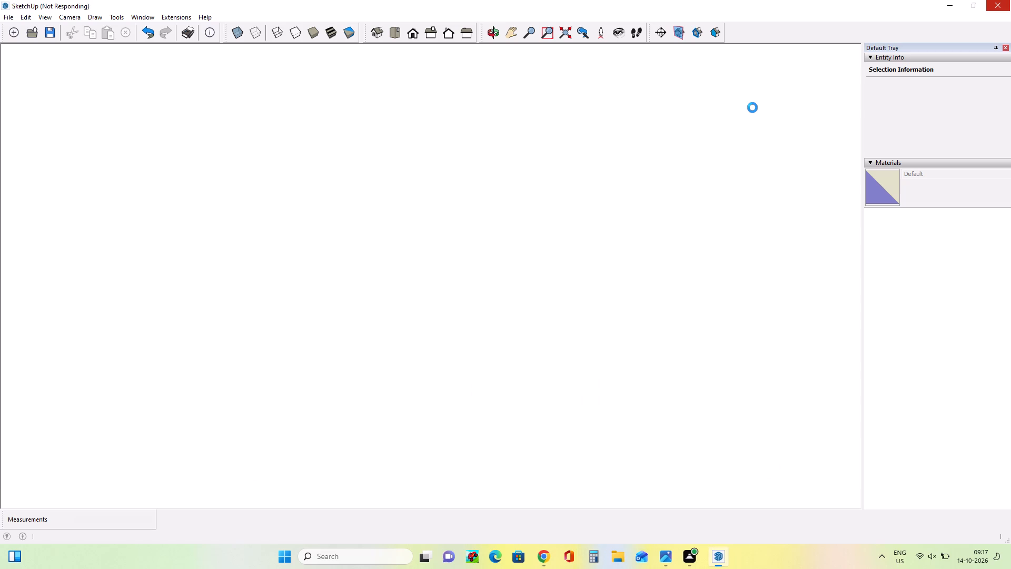
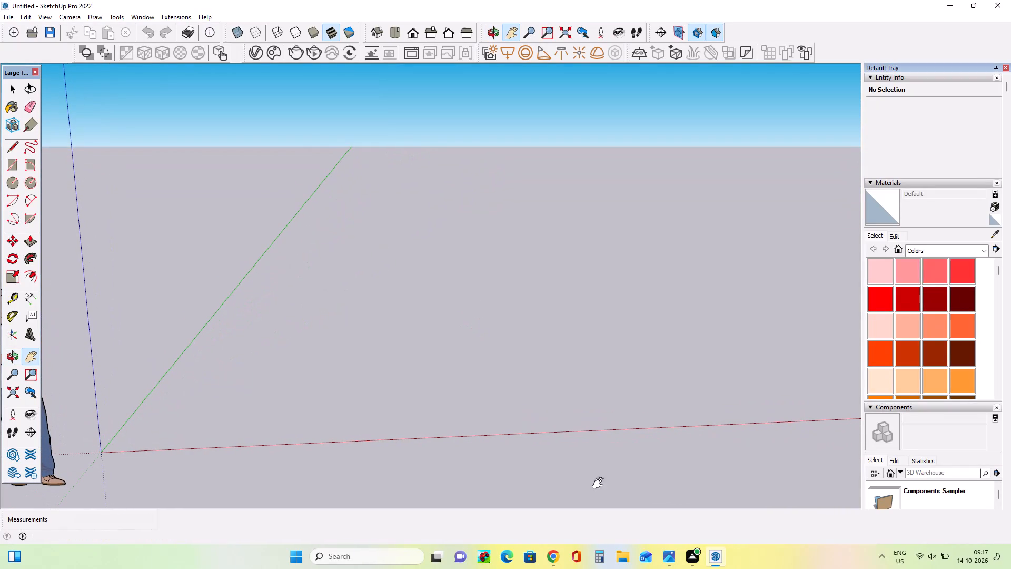
Import 'Modern Commercial Office Building Elevation for Choice Holidays' from the Desktop as an image and place it upright near the green axis.
left_click(8, 16)
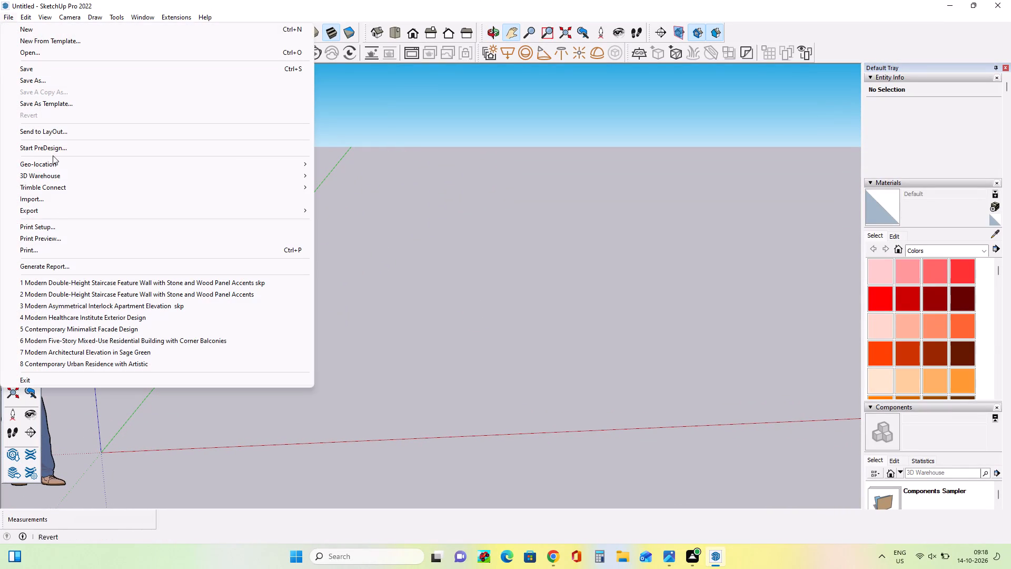
left_click(65, 195)
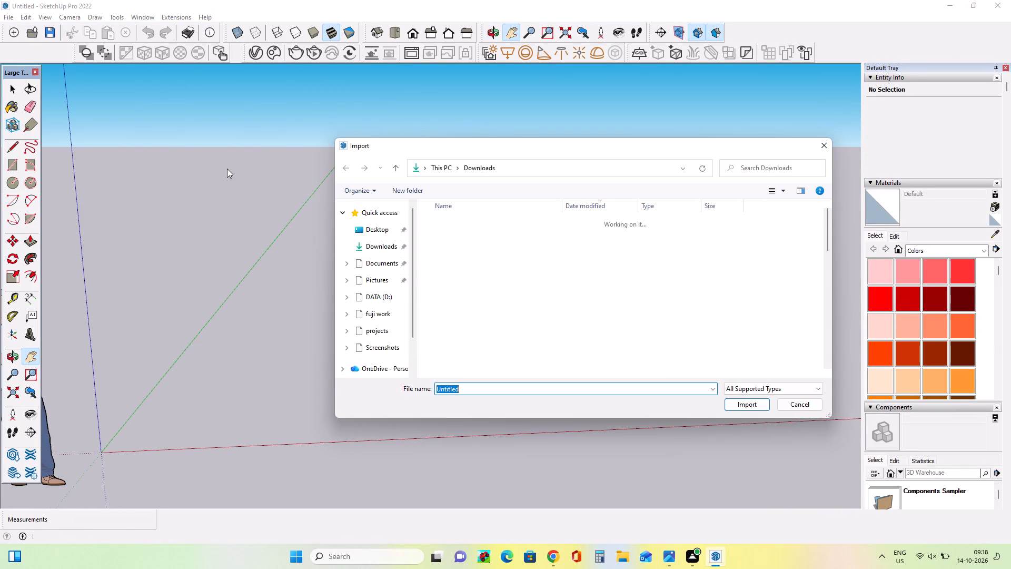
left_click(386, 253)
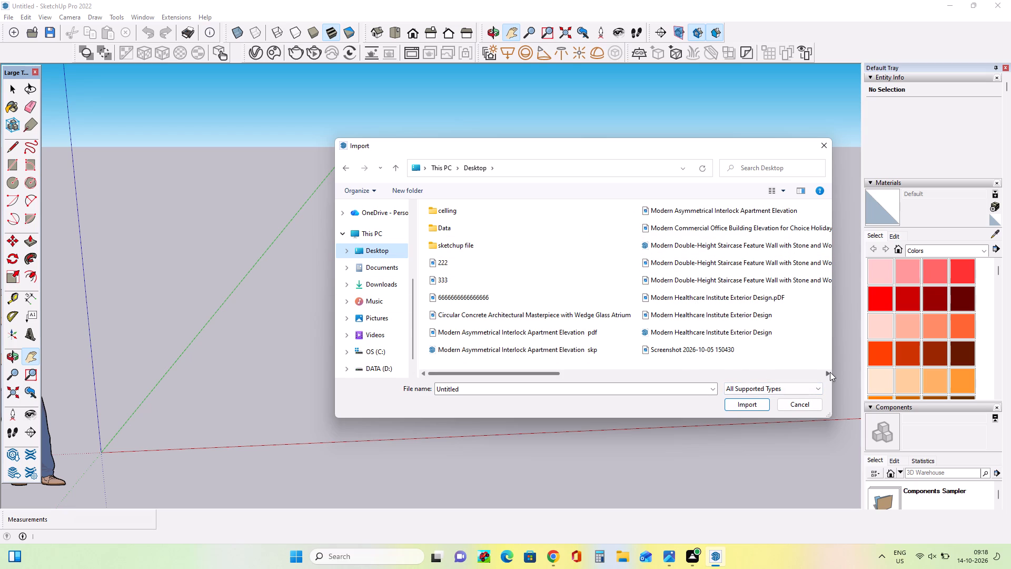
left_click(830, 372)
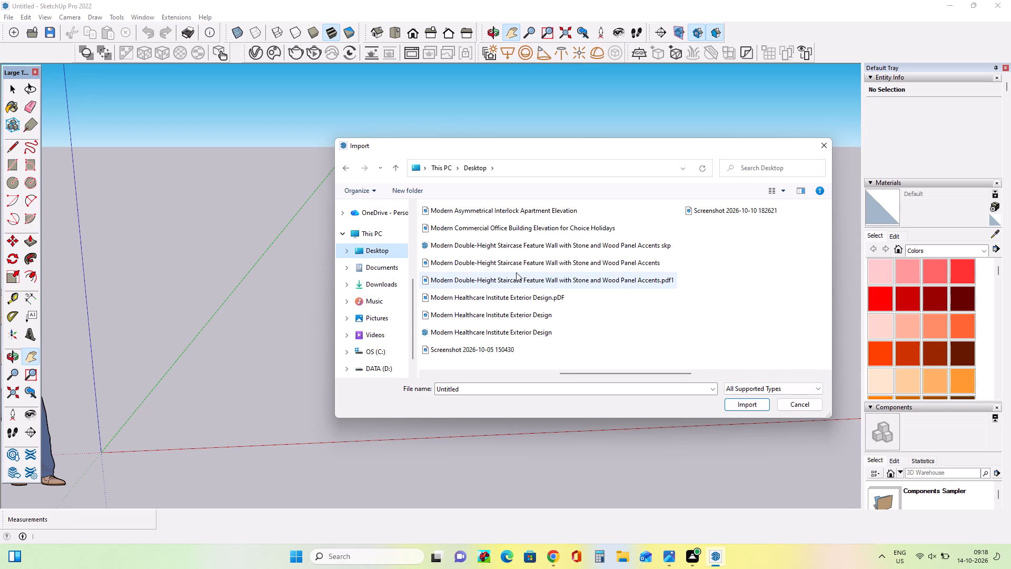
left_click(526, 232)
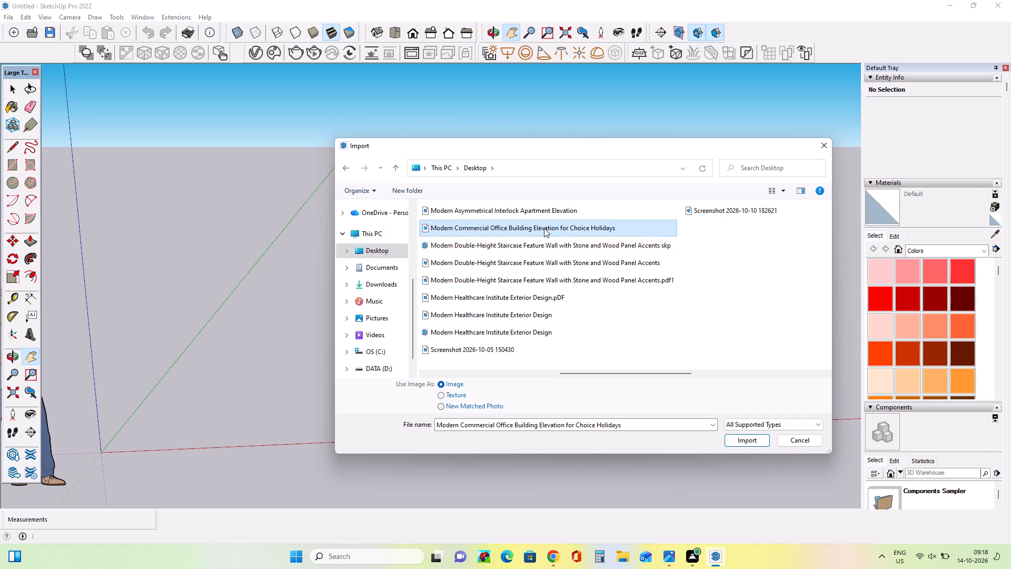
left_click(751, 440)
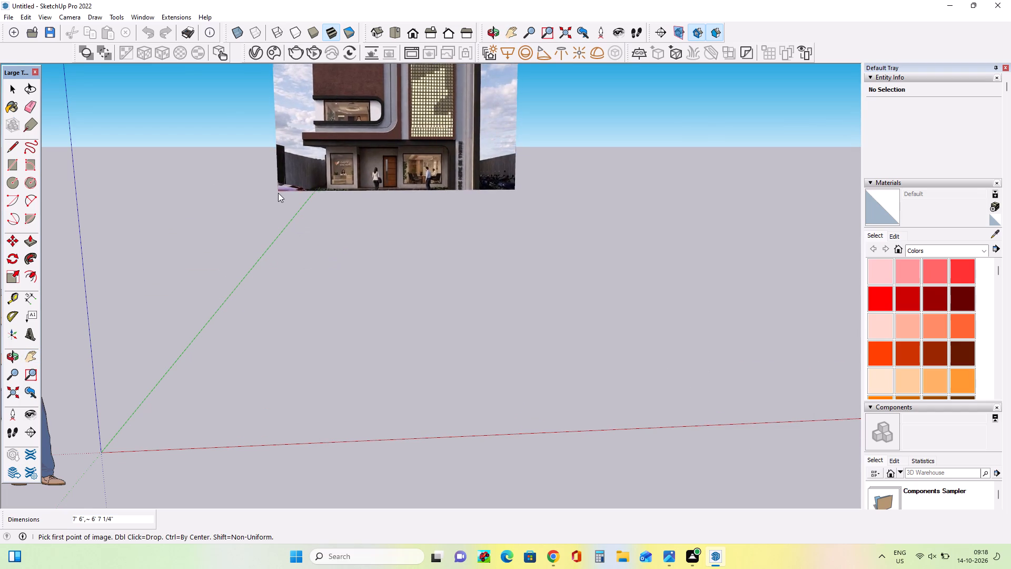
left_click(278, 193)
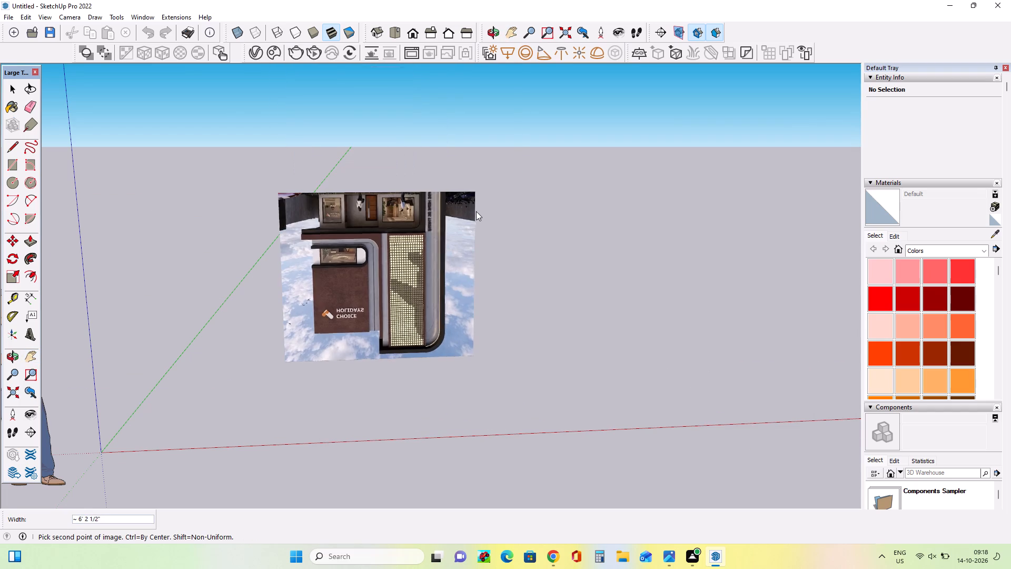
left_click(475, 243)
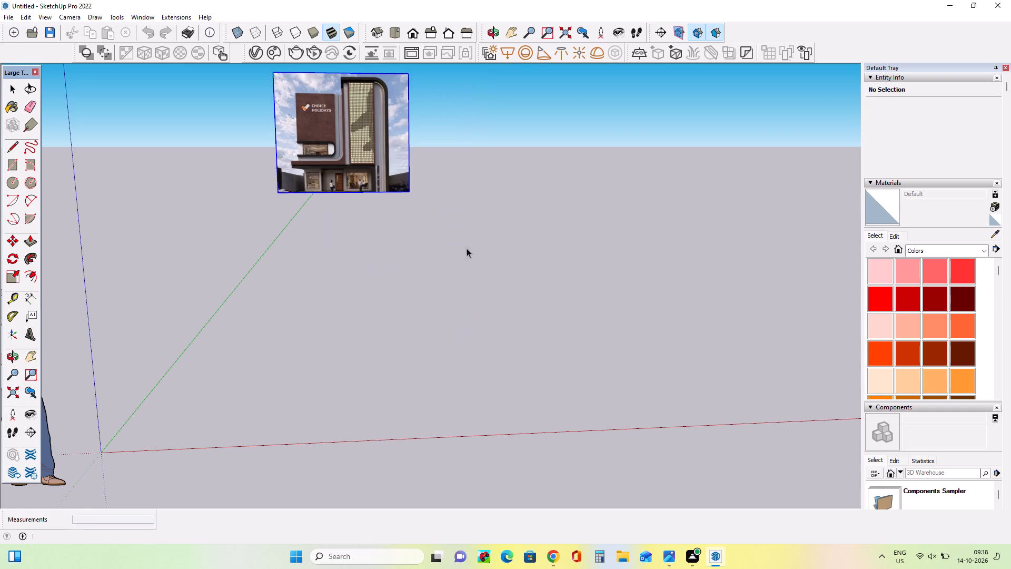
Move the placed reference image down by about 9 1/4".
left_click(14, 243)
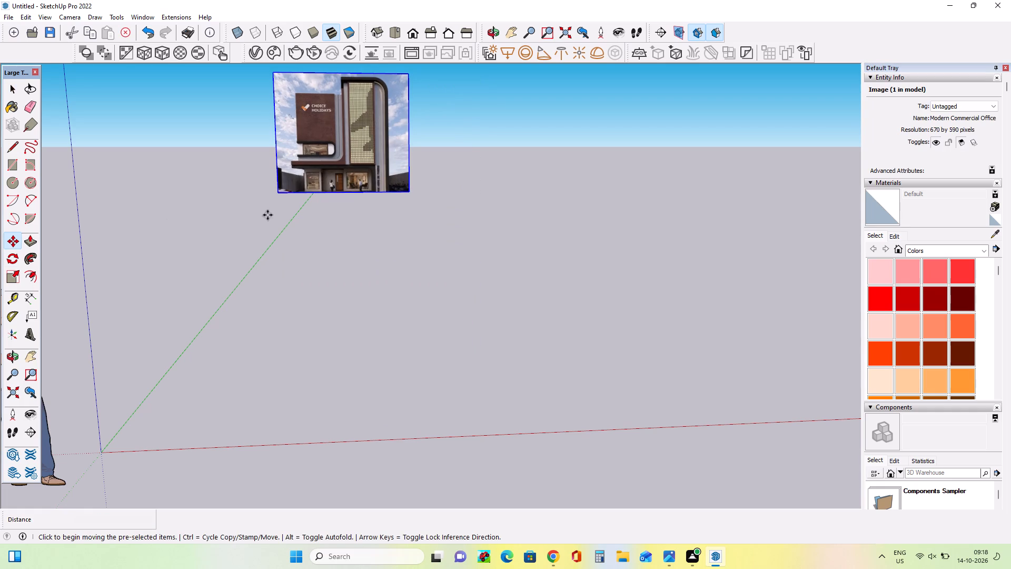
left_click(282, 194)
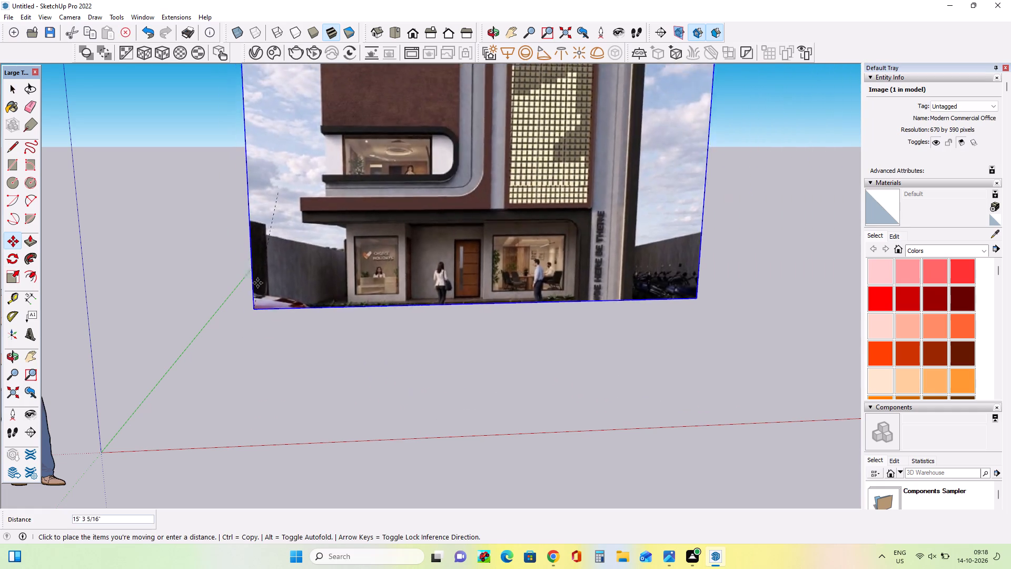
left_click(281, 218)
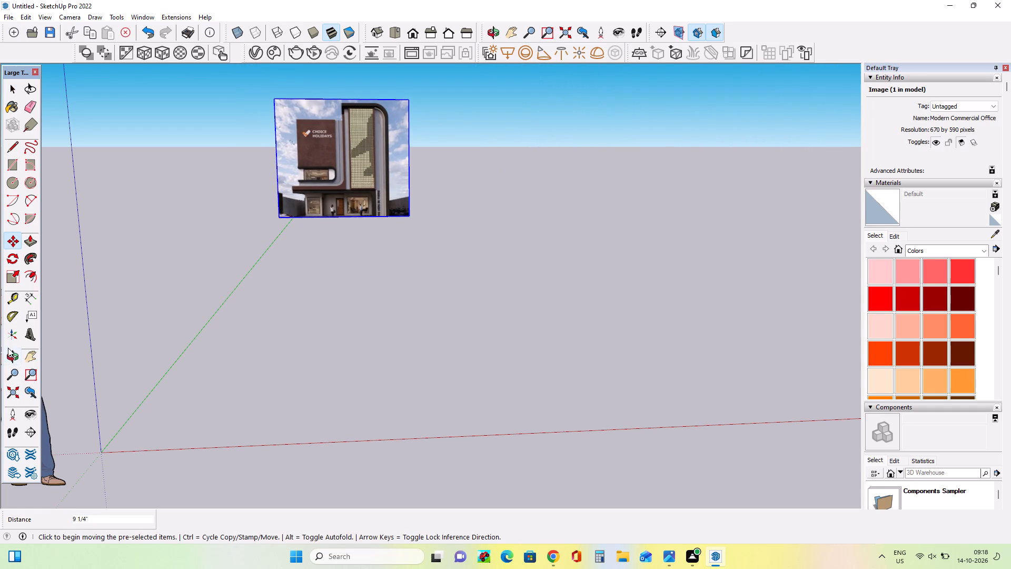
Draw a large rectangle flat on the ground beside the reference image, on the far side from the scale figure.
left_click(32, 357)
left_click_drag(338, 286, 145, 364)
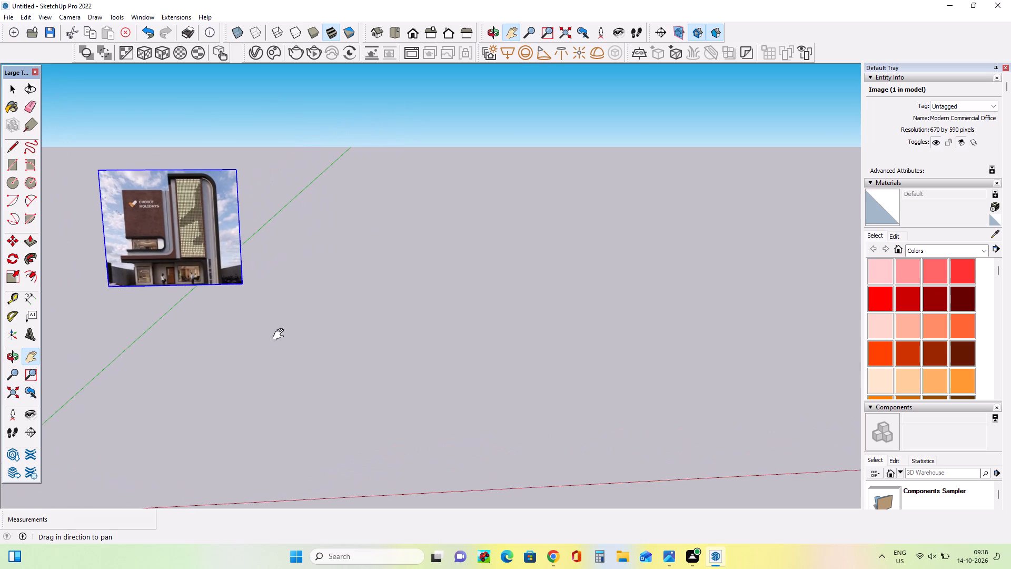
middle_click_drag(390, 332, 419, 312)
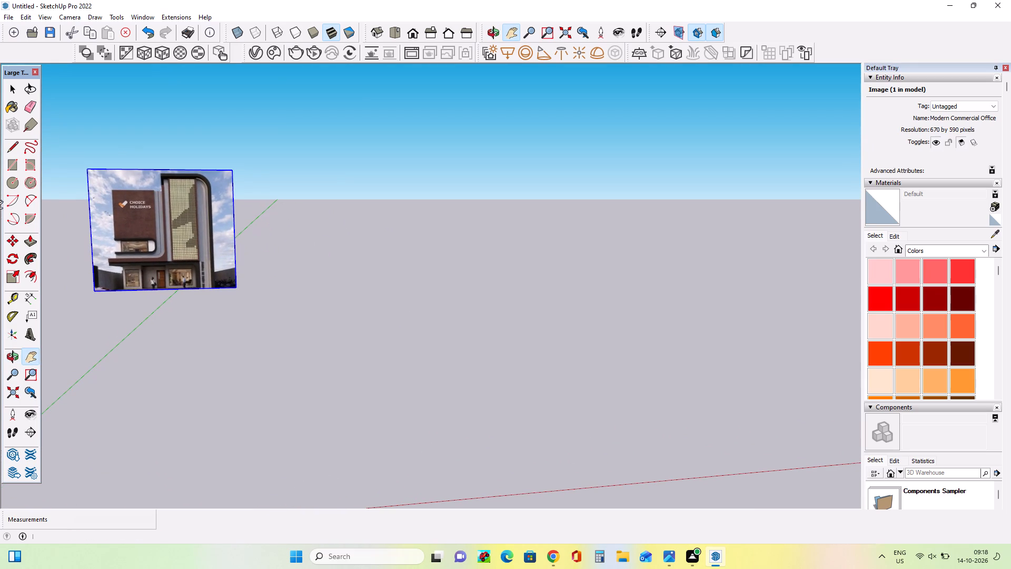
left_click(12, 171)
left_click(451, 414)
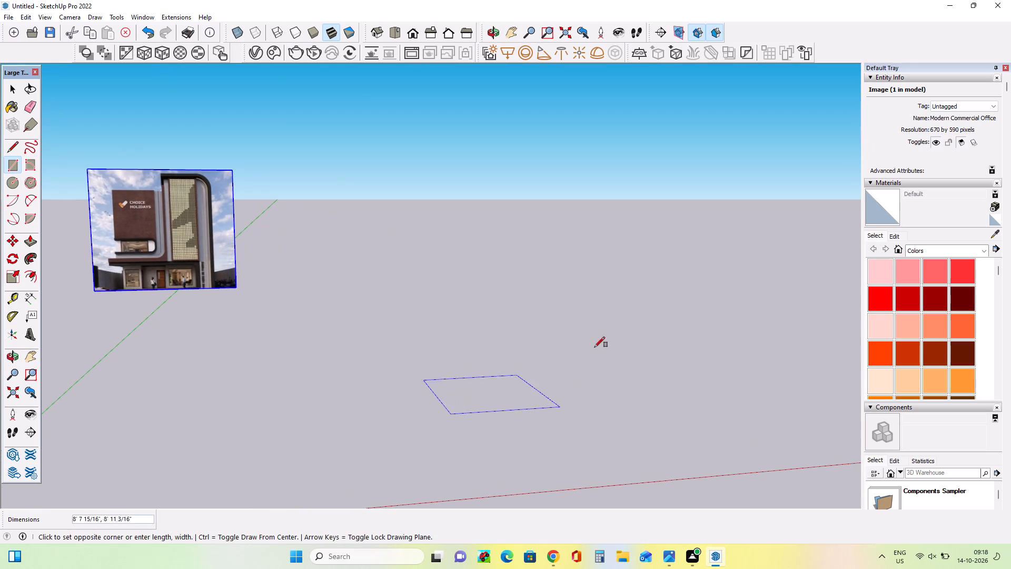
left_click(682, 330)
middle_click_drag(340, 420, 311, 388)
scroll(311, 388, "down", 6)
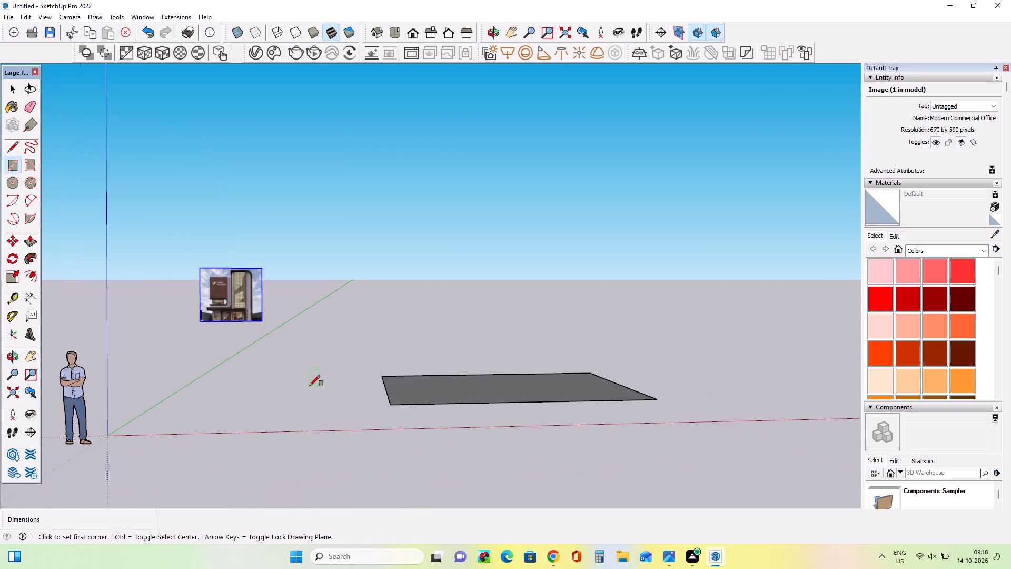
middle_click_drag(544, 425, 520, 474)
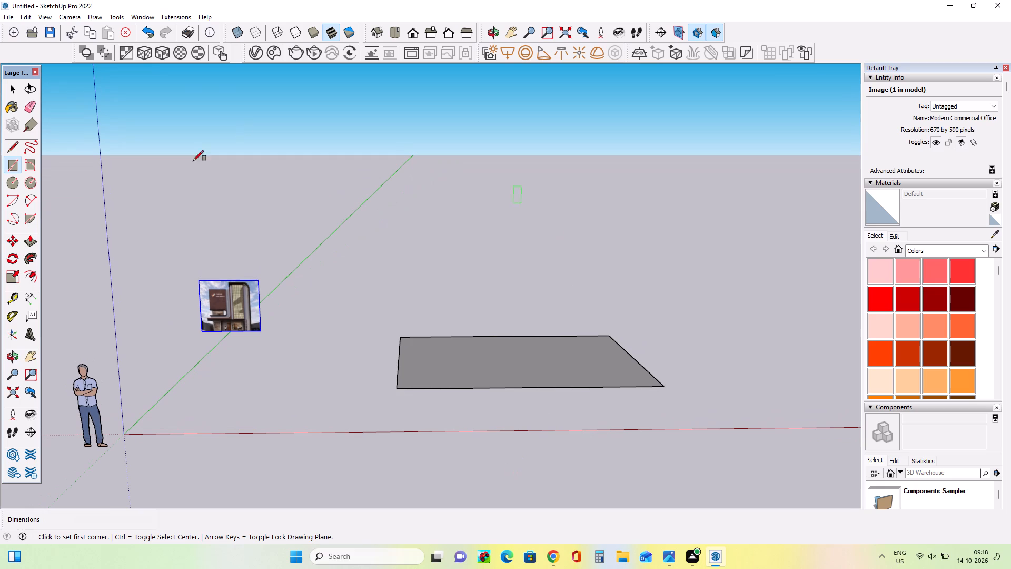
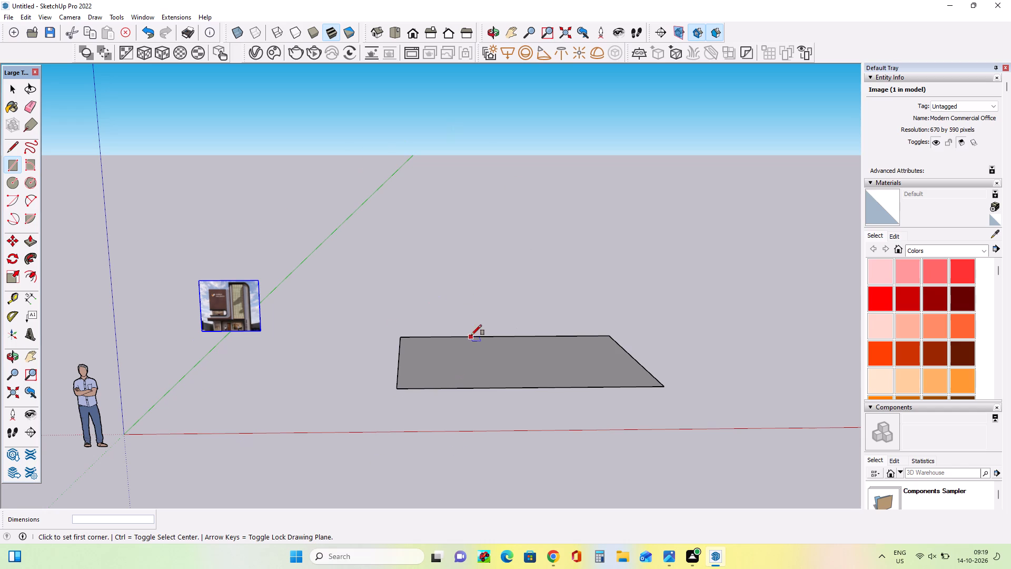
Examine the building in the reference image up close, especially its ground-floor storefront and entrance.
middle_click_drag(471, 335, 472, 350)
middle_click_drag(441, 327, 444, 339)
scroll(222, 355, "up", 2)
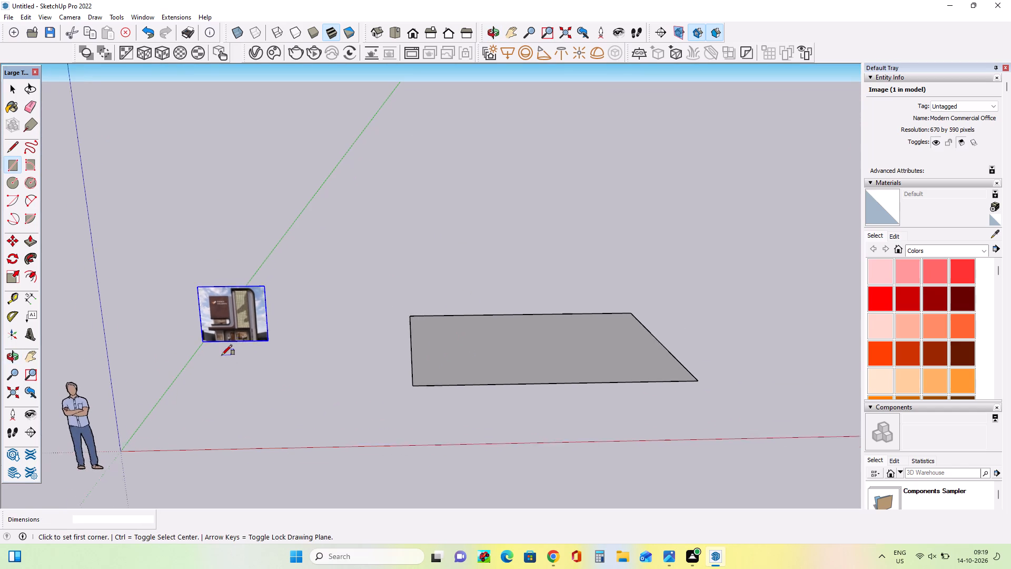
scroll(222, 355, "up", 4)
scroll(222, 355, "down", 1)
scroll(222, 355, "up", 9)
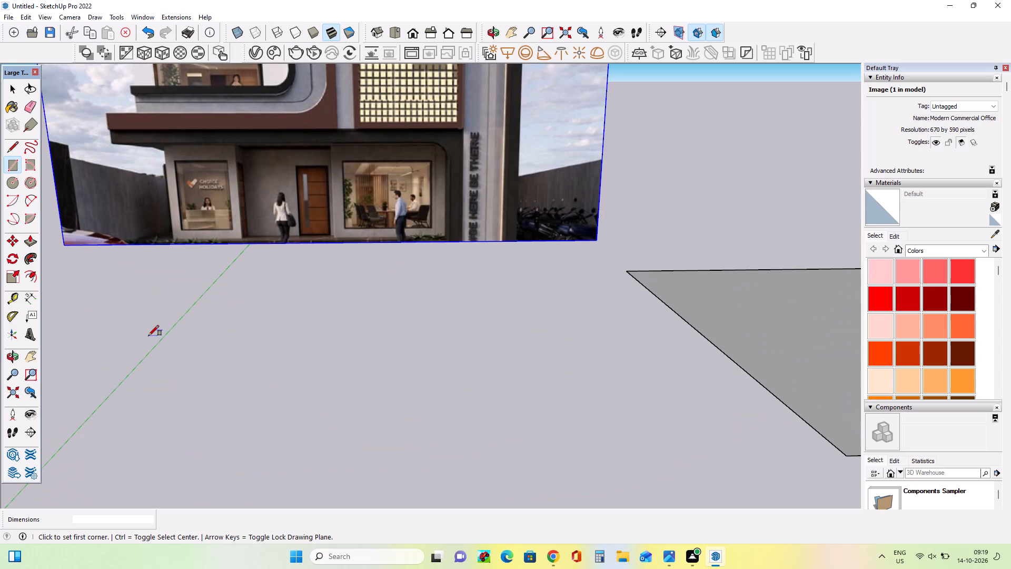
scroll(148, 336, "down", 3)
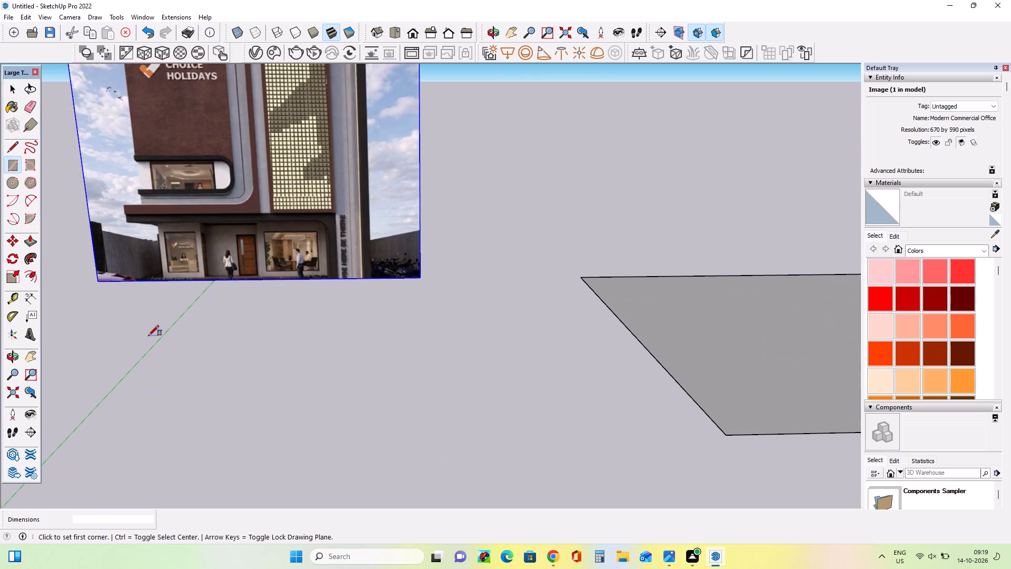
scroll(148, 336, "down", 6)
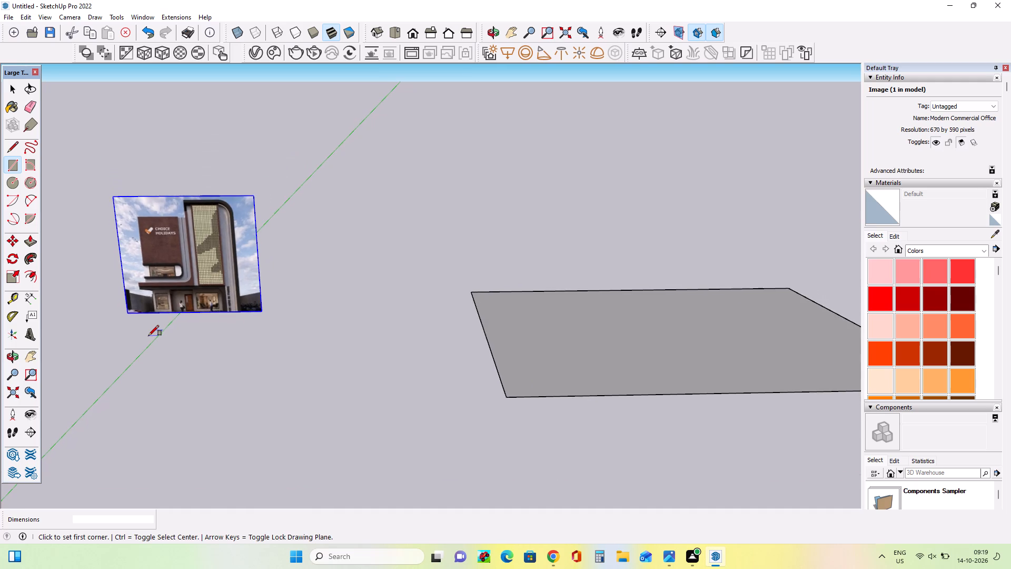
scroll(148, 336, "down", 2)
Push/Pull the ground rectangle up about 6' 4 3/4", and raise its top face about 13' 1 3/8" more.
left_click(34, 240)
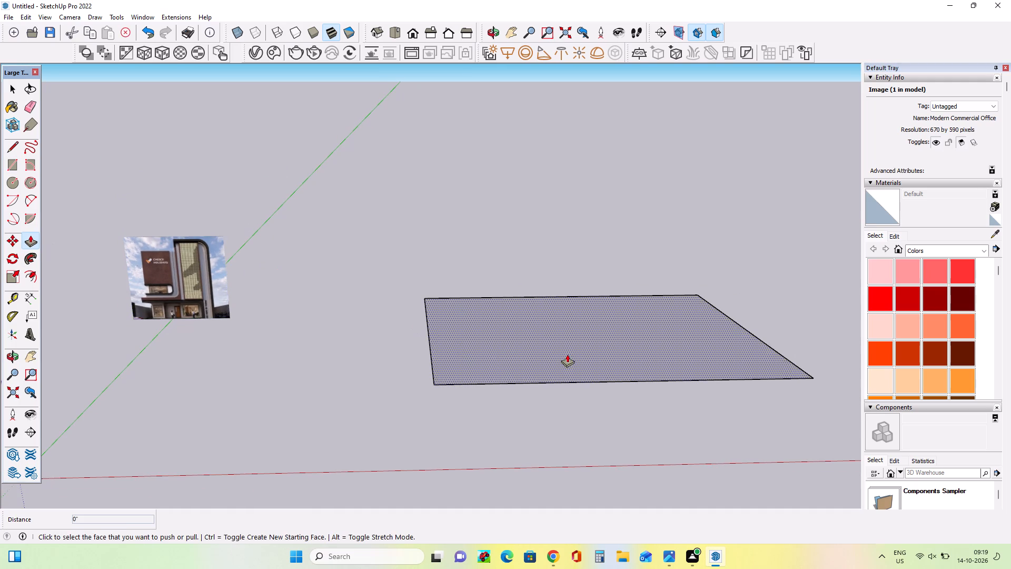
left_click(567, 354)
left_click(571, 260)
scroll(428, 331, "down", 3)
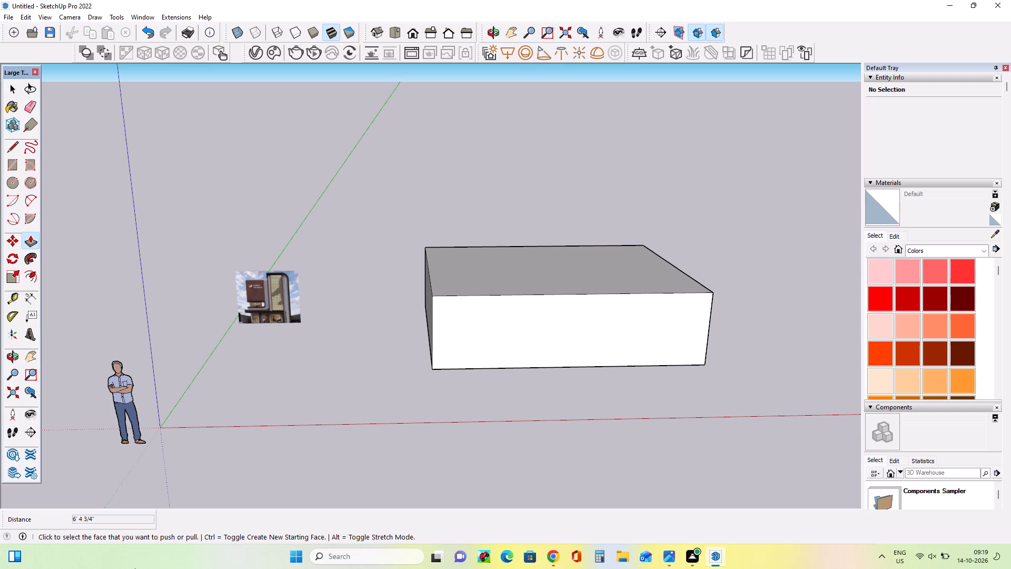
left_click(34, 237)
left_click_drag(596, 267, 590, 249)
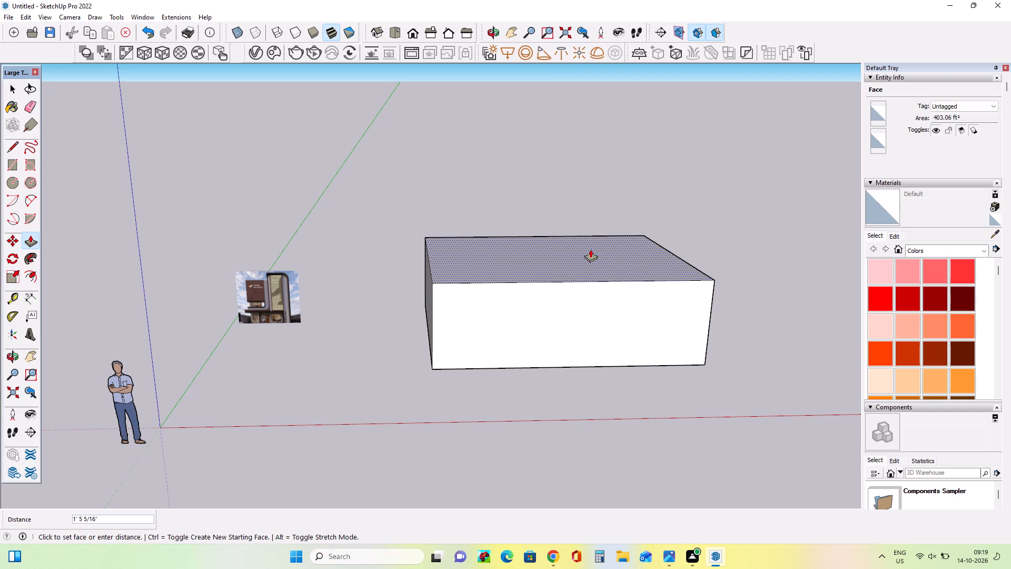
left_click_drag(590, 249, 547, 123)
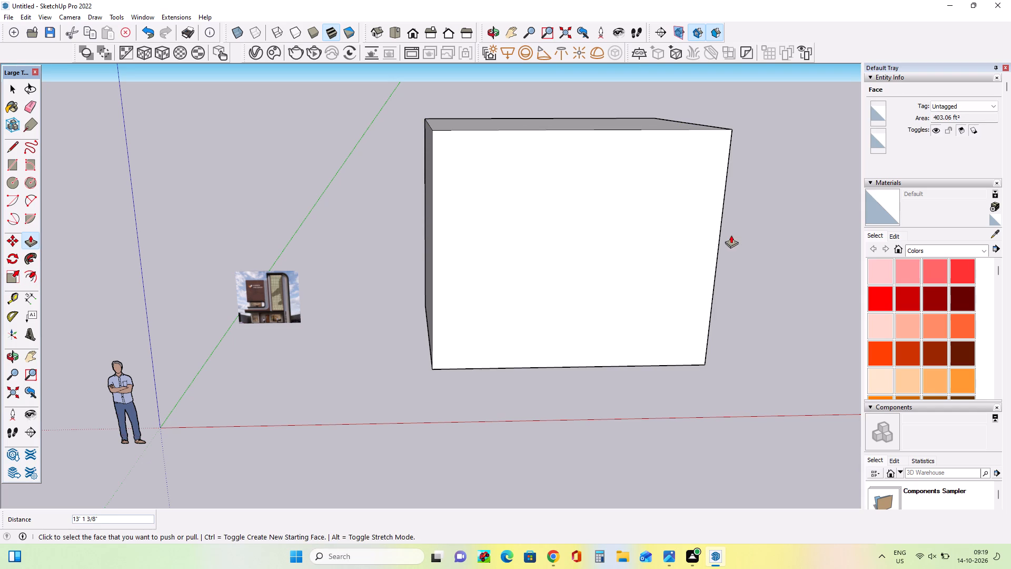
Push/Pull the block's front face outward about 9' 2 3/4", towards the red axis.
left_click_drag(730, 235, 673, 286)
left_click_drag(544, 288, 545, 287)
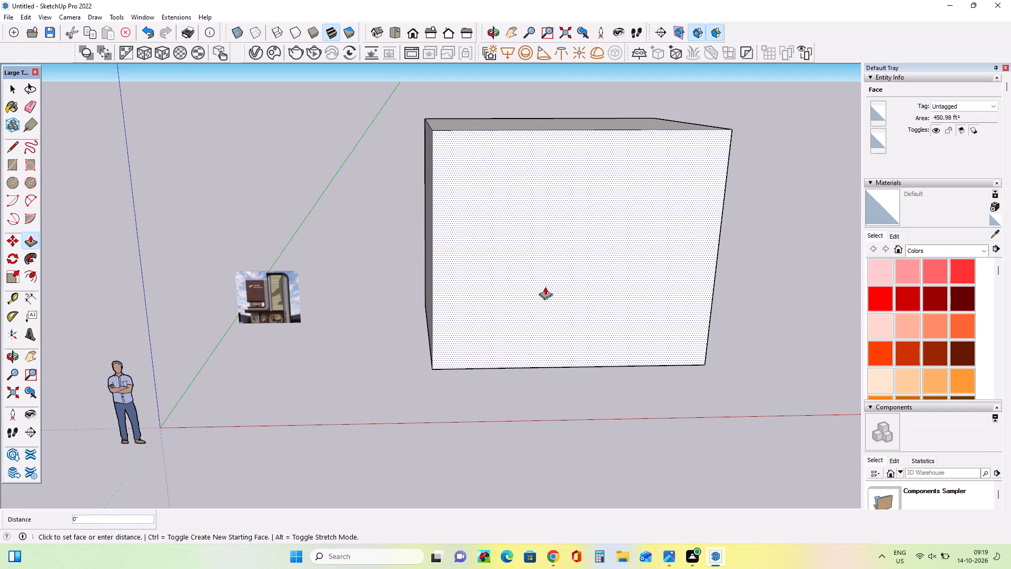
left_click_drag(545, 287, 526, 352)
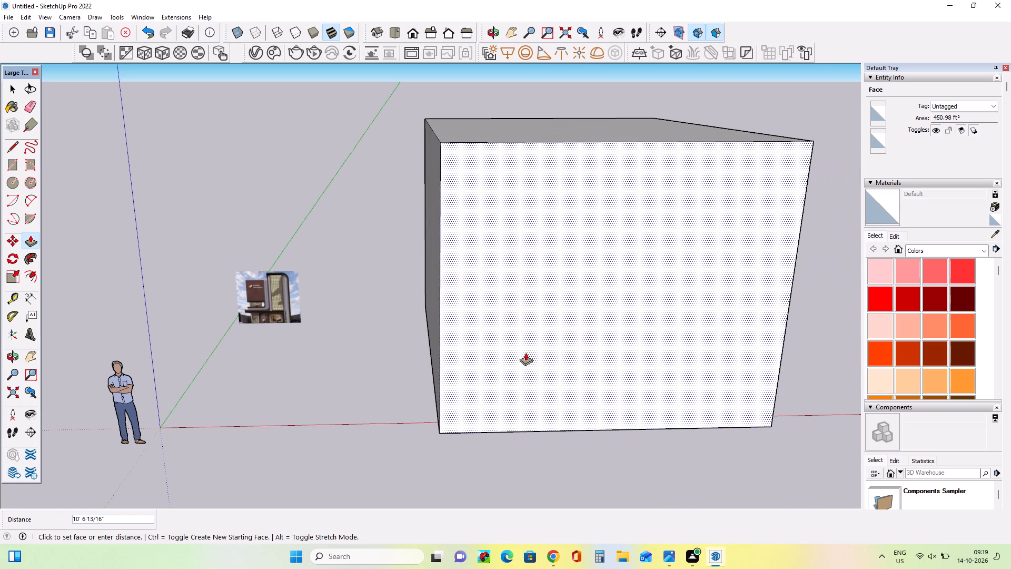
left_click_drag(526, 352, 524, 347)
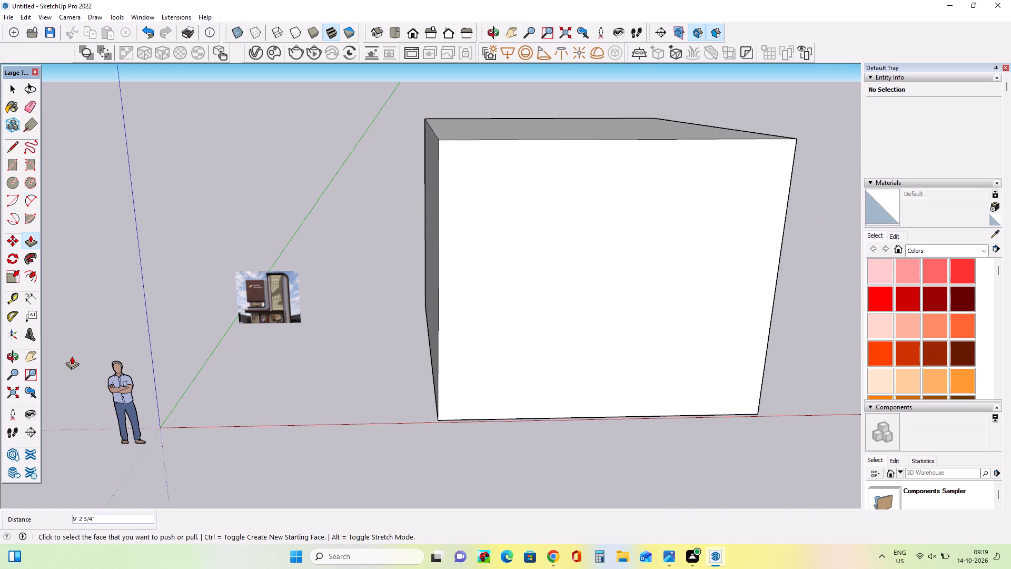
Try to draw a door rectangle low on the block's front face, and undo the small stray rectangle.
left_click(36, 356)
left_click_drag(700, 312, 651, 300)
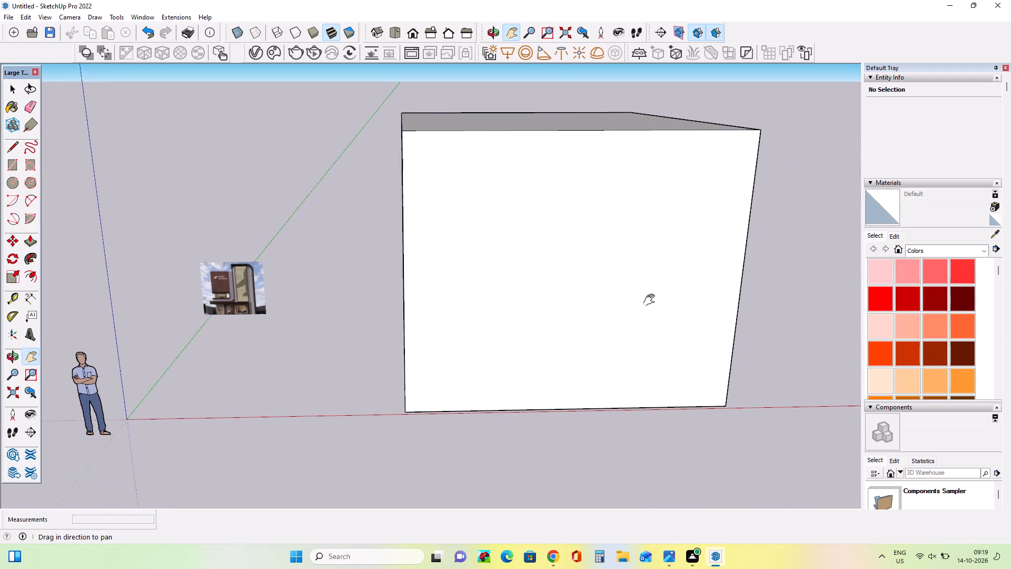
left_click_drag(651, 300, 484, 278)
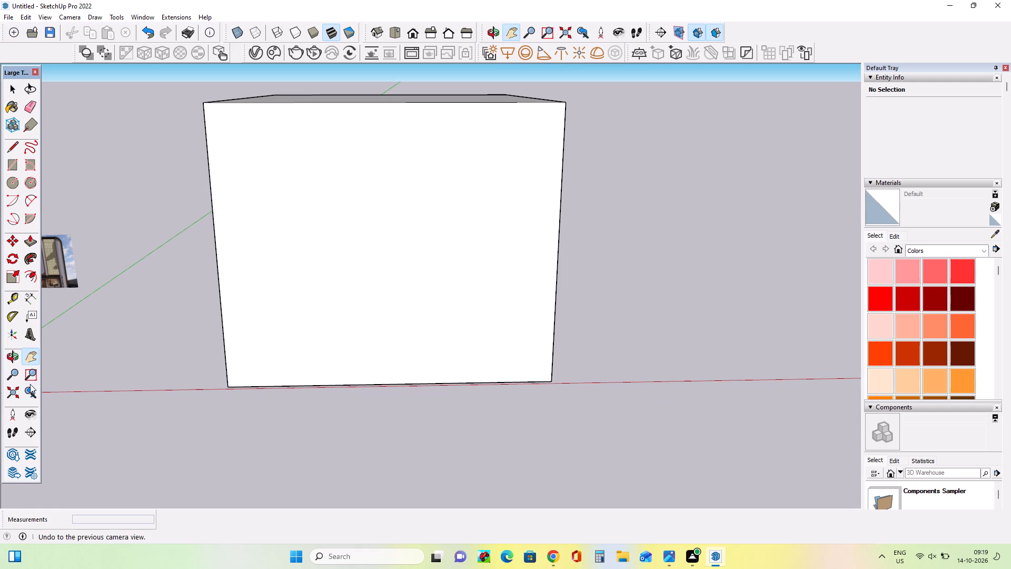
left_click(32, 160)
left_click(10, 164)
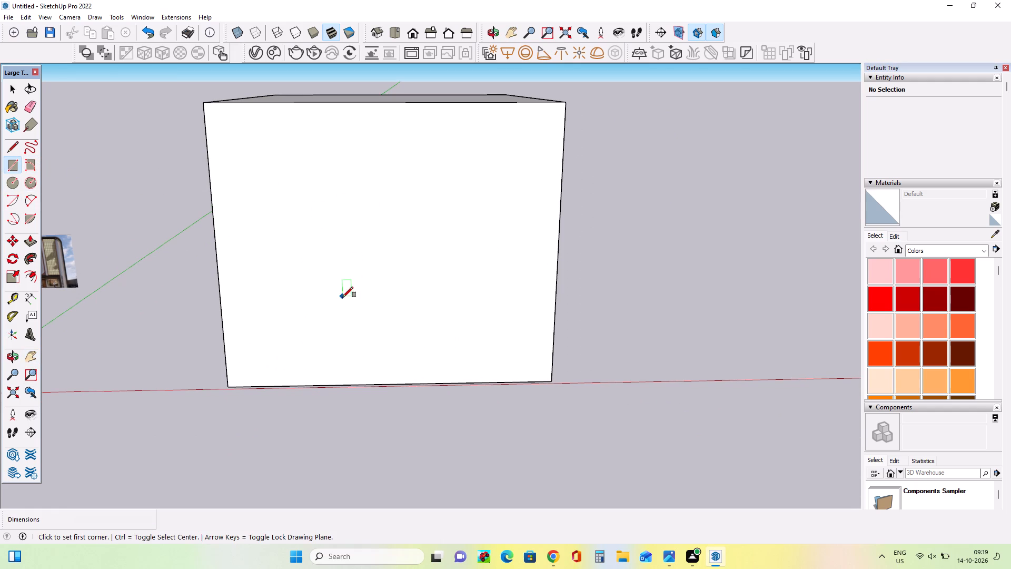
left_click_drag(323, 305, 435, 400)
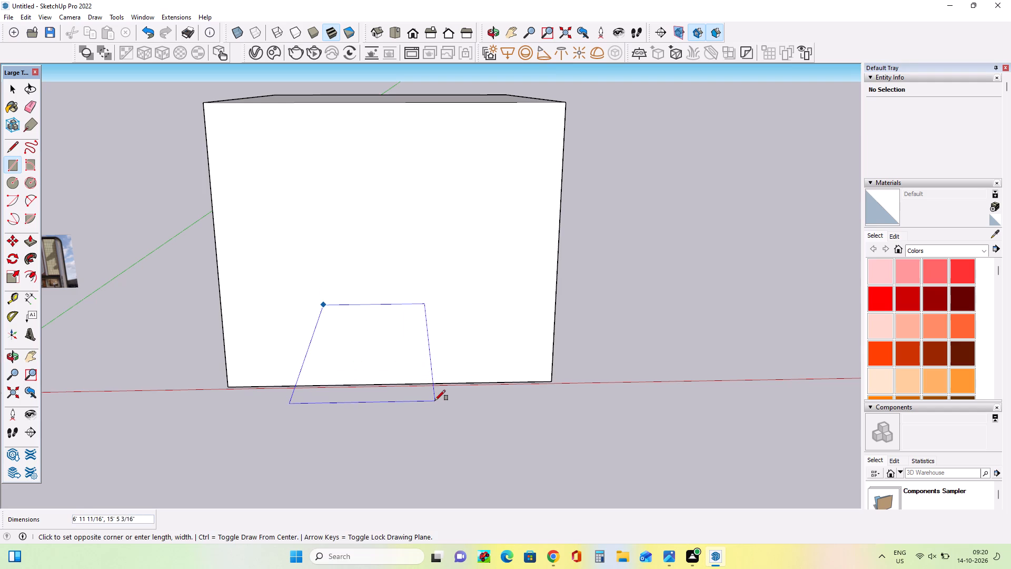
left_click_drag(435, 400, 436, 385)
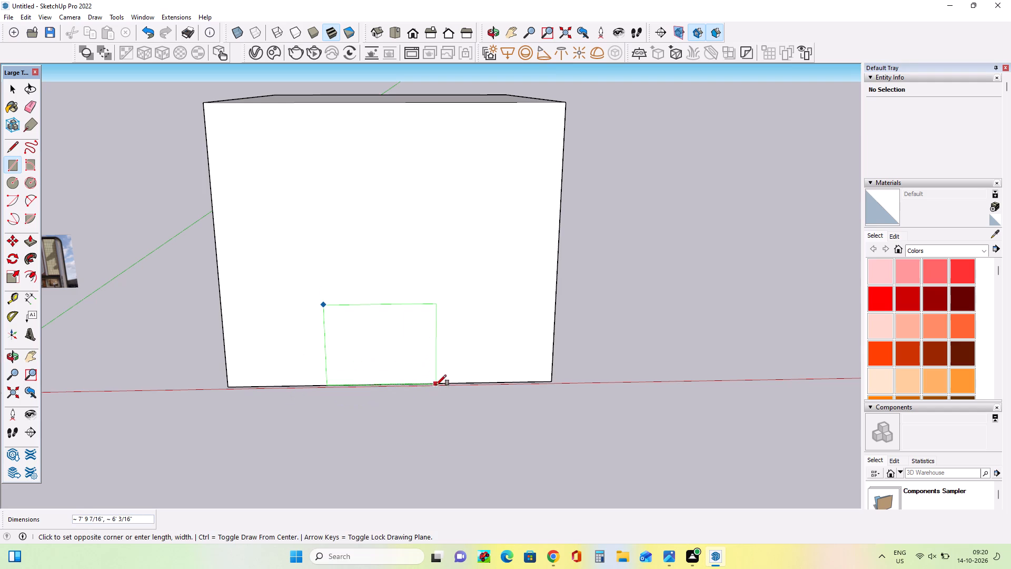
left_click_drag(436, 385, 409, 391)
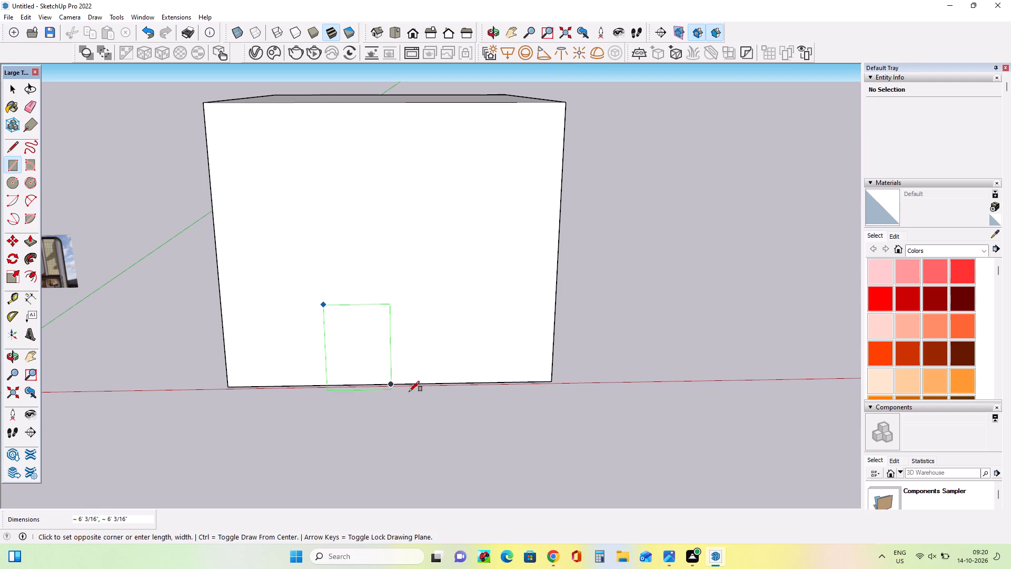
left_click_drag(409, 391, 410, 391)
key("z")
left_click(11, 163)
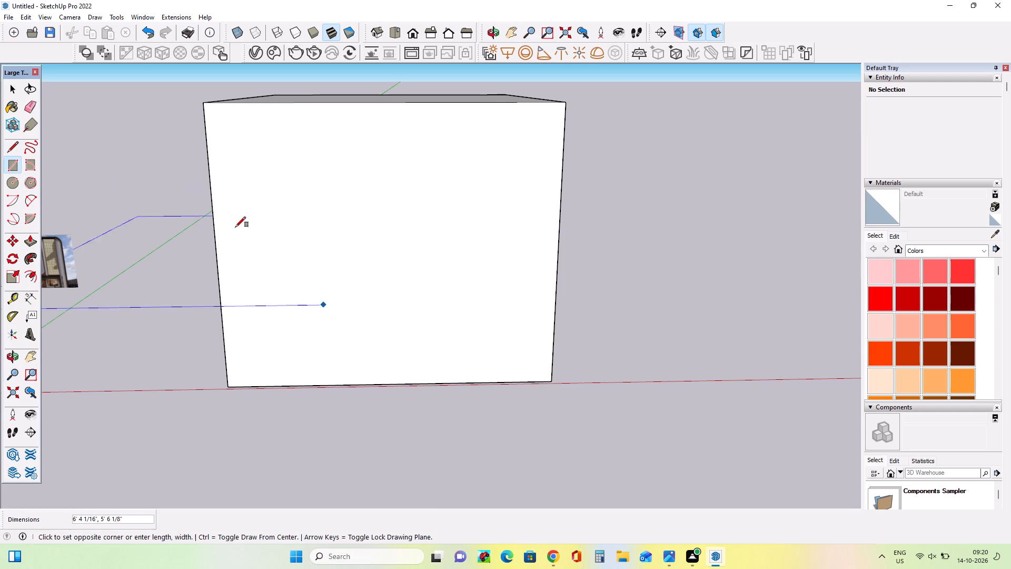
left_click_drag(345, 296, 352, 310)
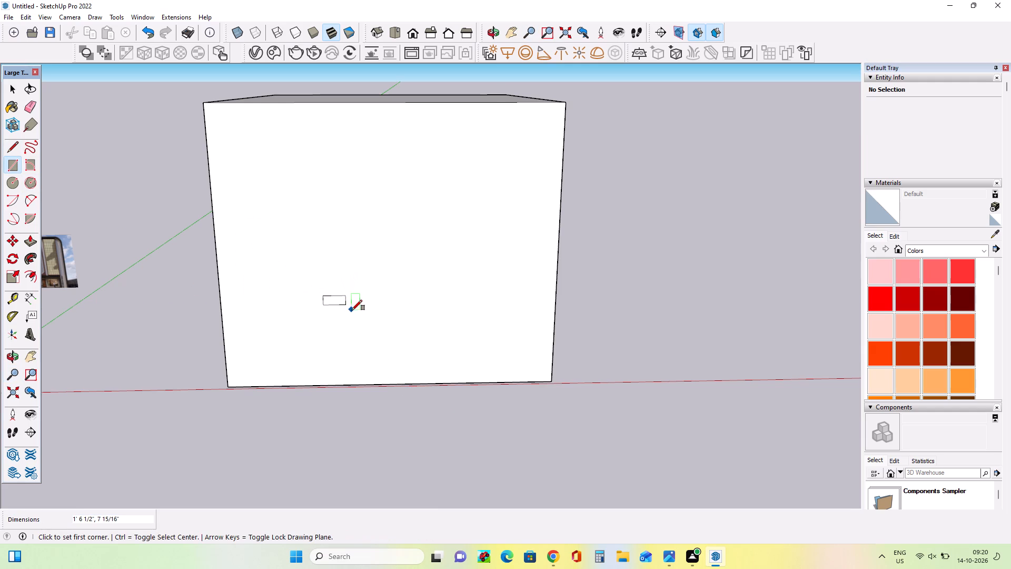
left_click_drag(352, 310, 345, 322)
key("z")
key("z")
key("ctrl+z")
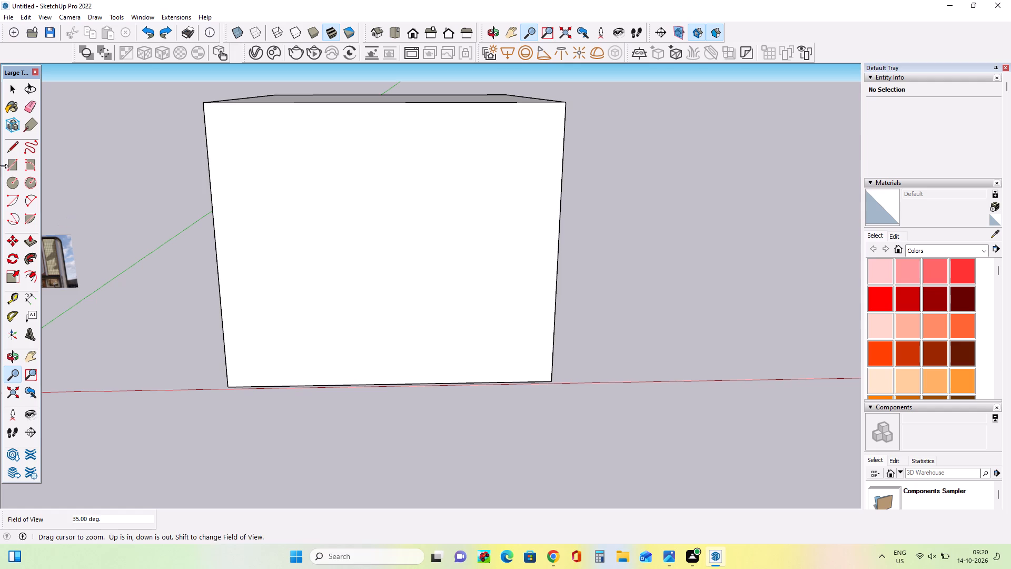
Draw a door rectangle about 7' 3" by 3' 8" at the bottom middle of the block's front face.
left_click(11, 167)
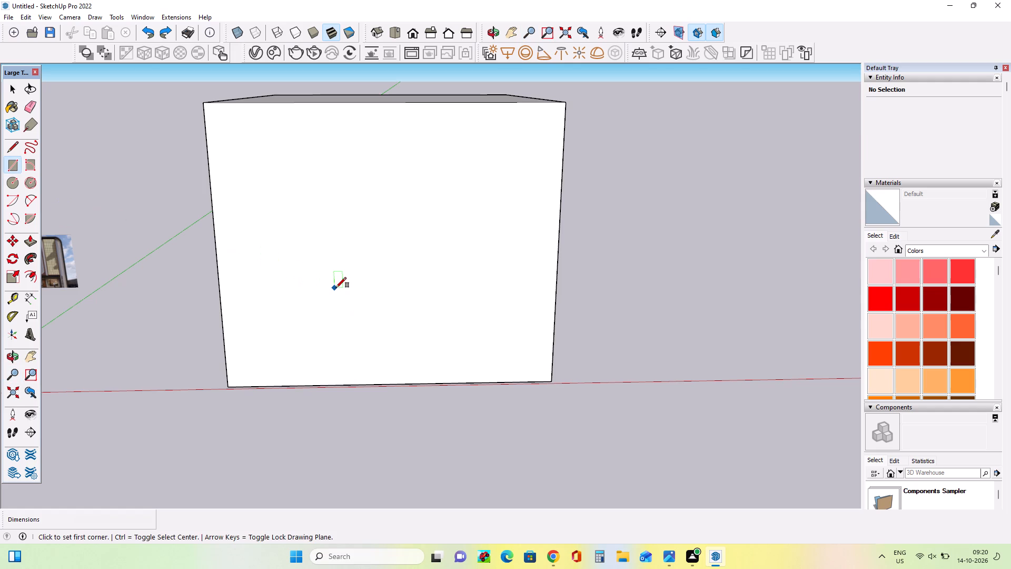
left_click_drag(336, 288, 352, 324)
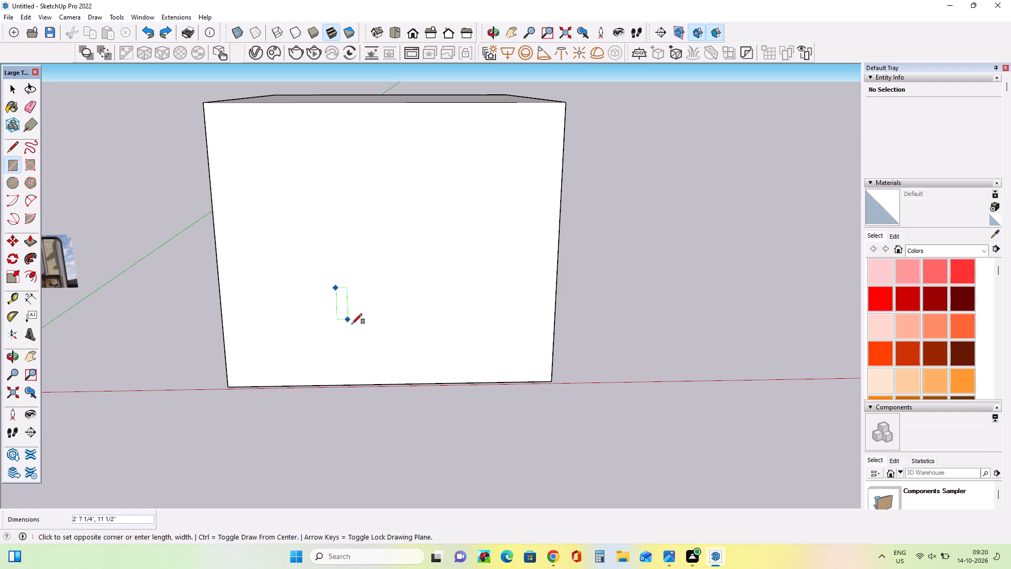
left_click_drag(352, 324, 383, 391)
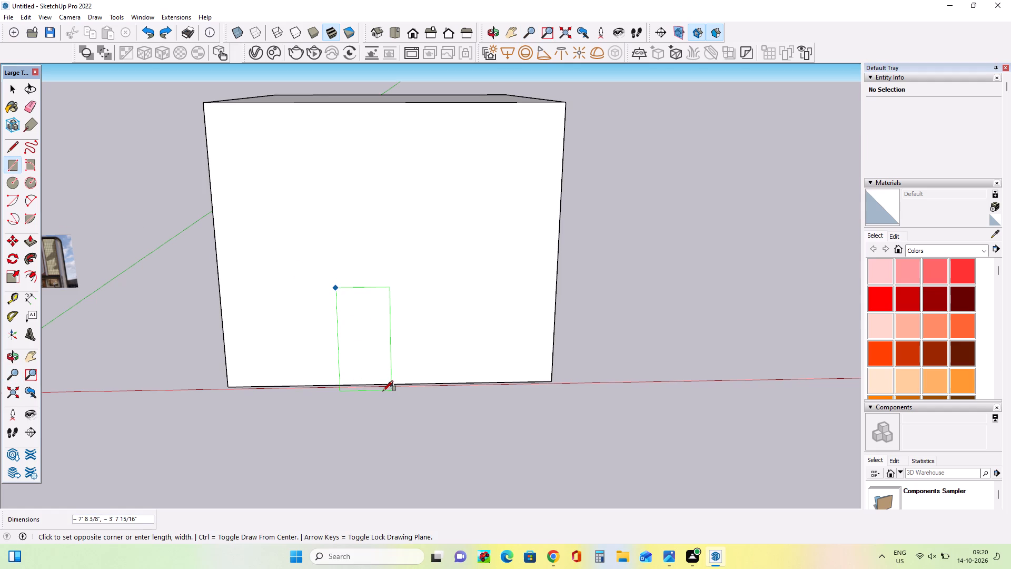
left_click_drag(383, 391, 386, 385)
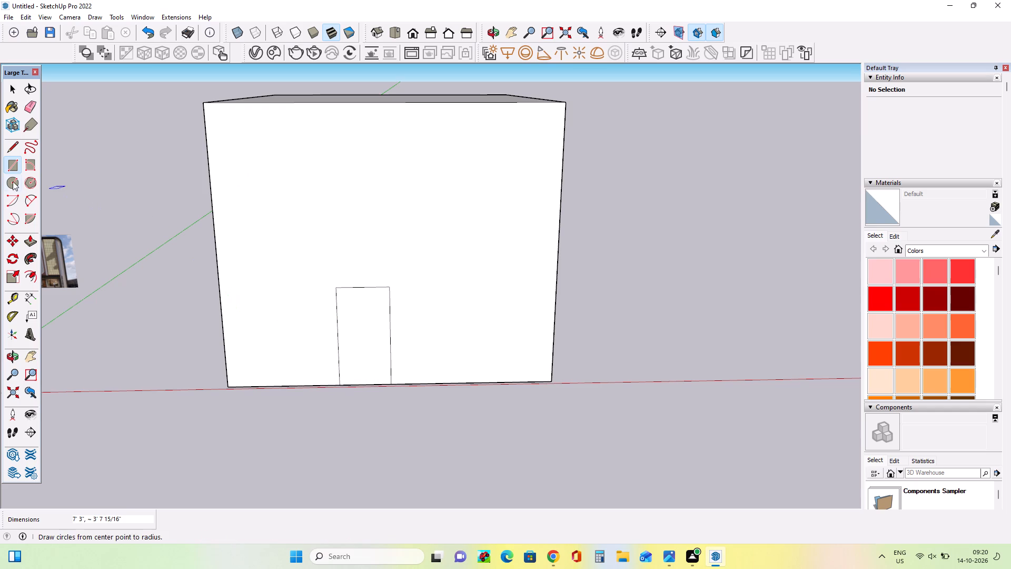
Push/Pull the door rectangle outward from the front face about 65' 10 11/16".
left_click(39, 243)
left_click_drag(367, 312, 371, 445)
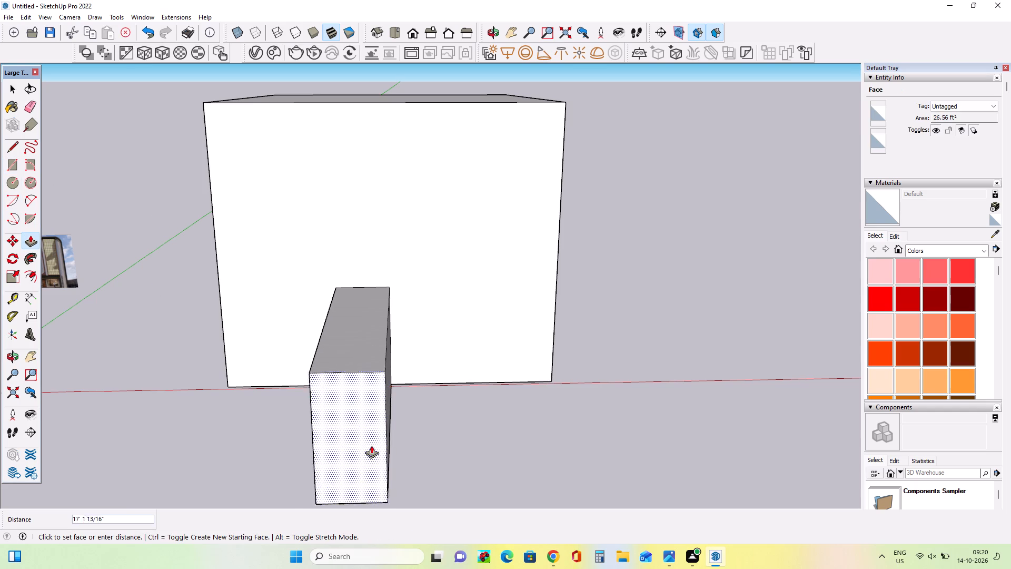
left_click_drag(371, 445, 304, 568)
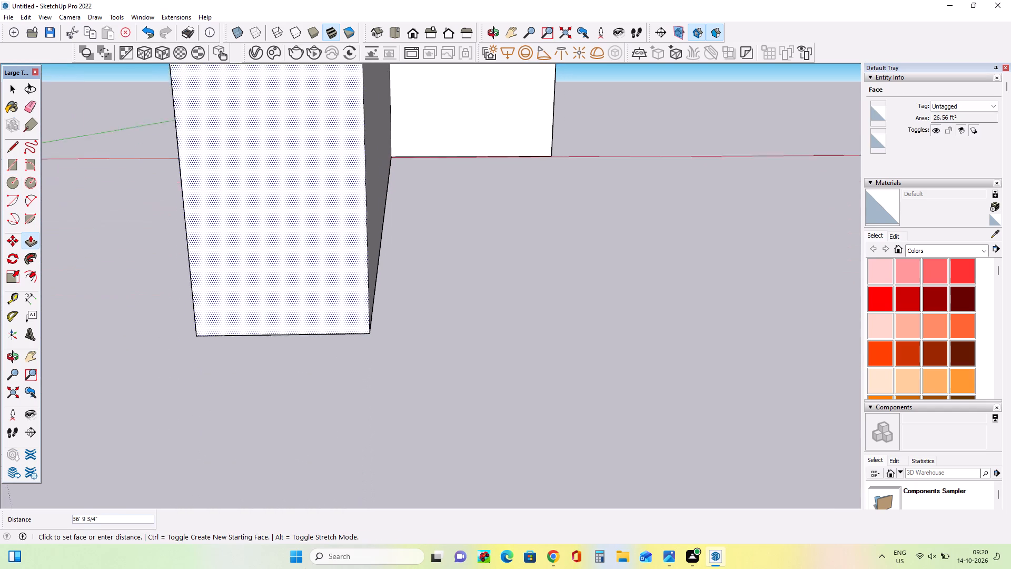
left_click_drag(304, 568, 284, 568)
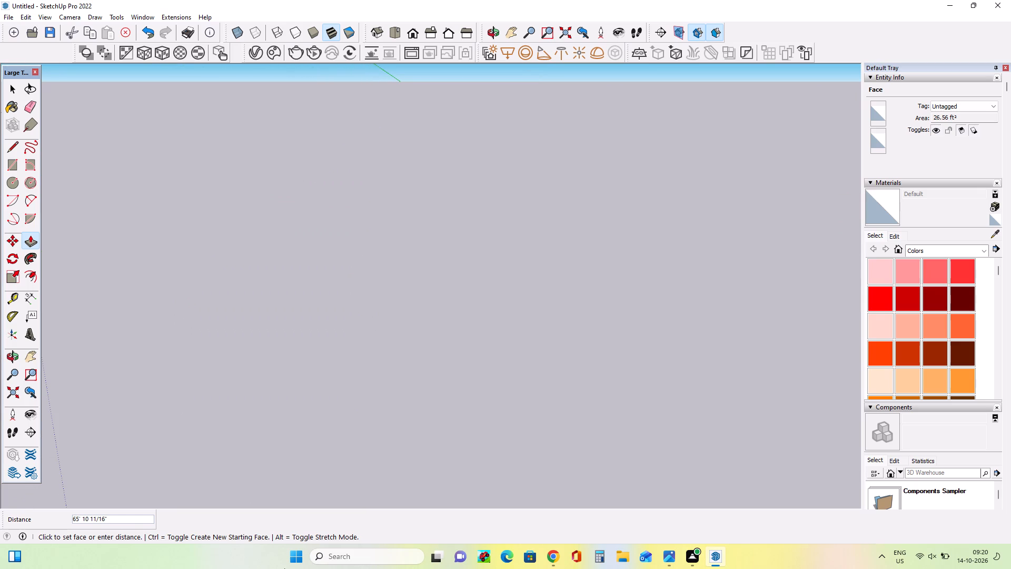
Undo the door extrusion, the door rectangle, the block and its base rectangle, leaving only the reference image and scale figure.
scroll(321, 404, "down", 10)
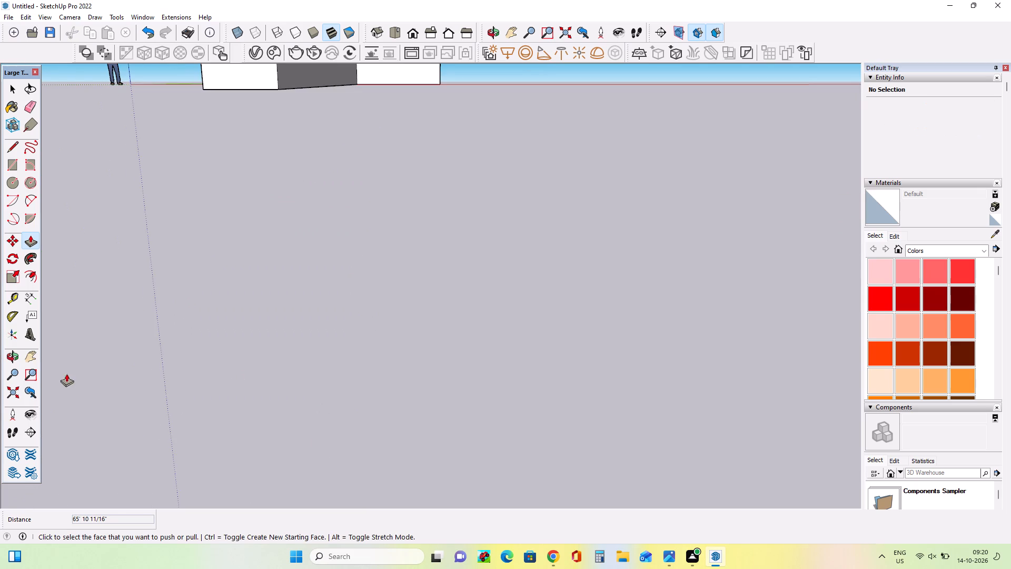
left_click(31, 354)
left_click_drag(264, 260, 268, 271)
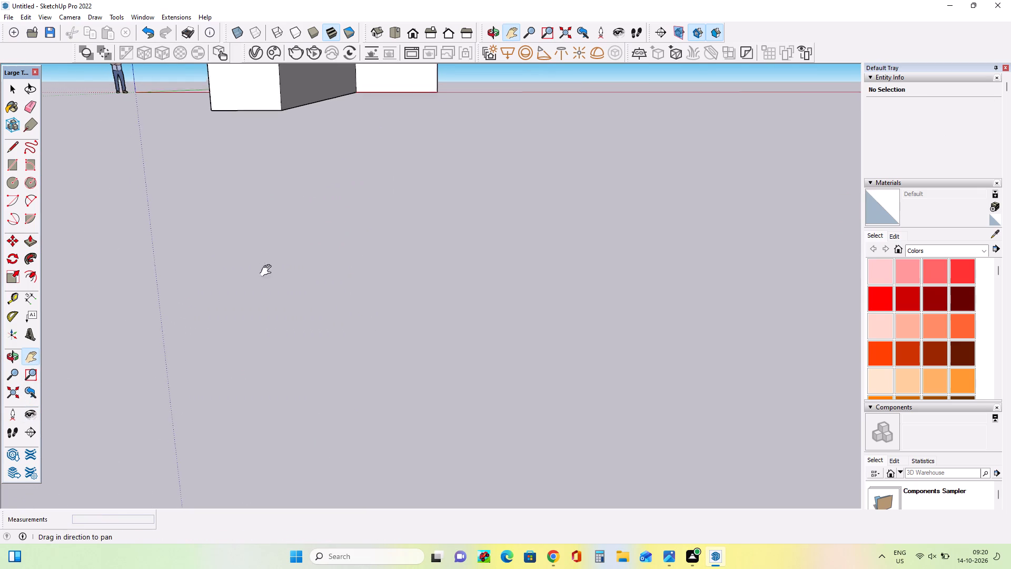
left_click_drag(268, 271, 538, 298)
left_click_drag(308, 60, 324, 117)
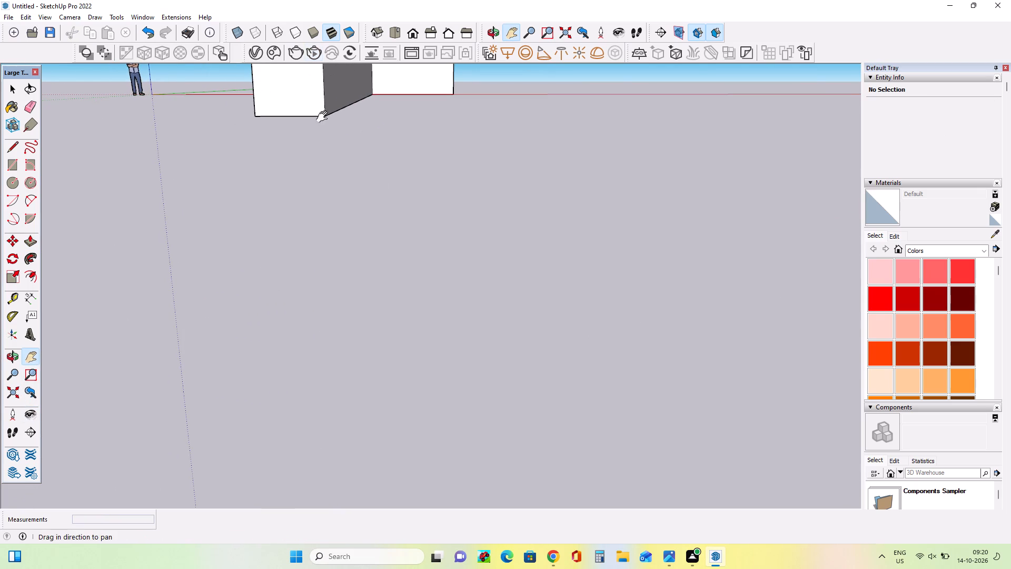
left_click_drag(305, 104, 758, 377)
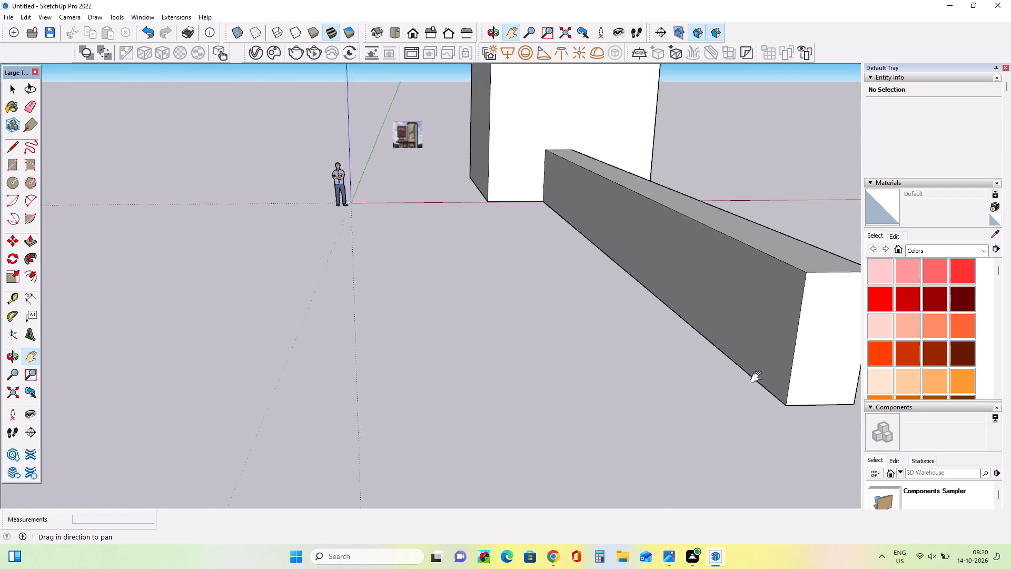
left_click_drag(758, 377, 388, 369)
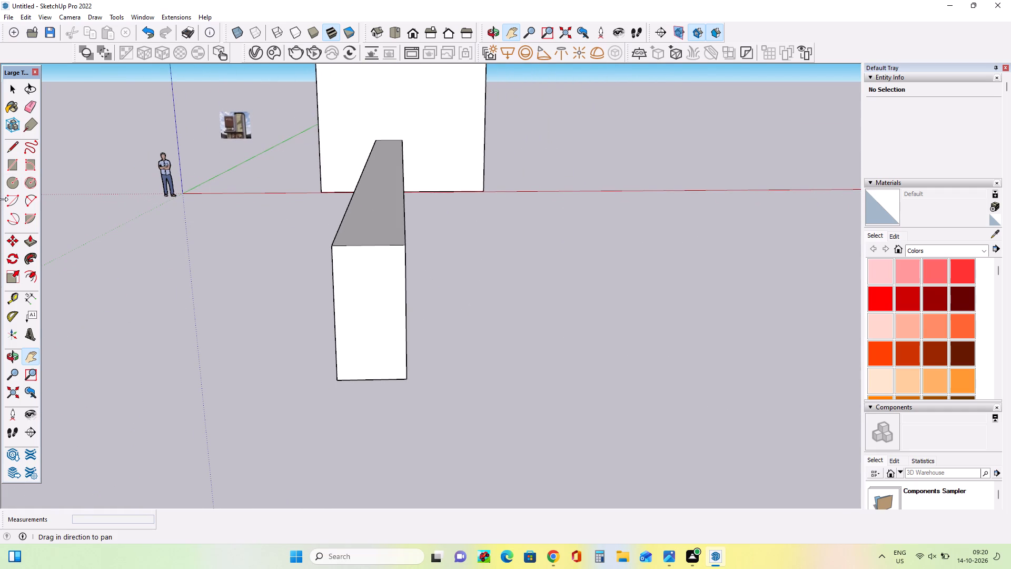
type("zz")
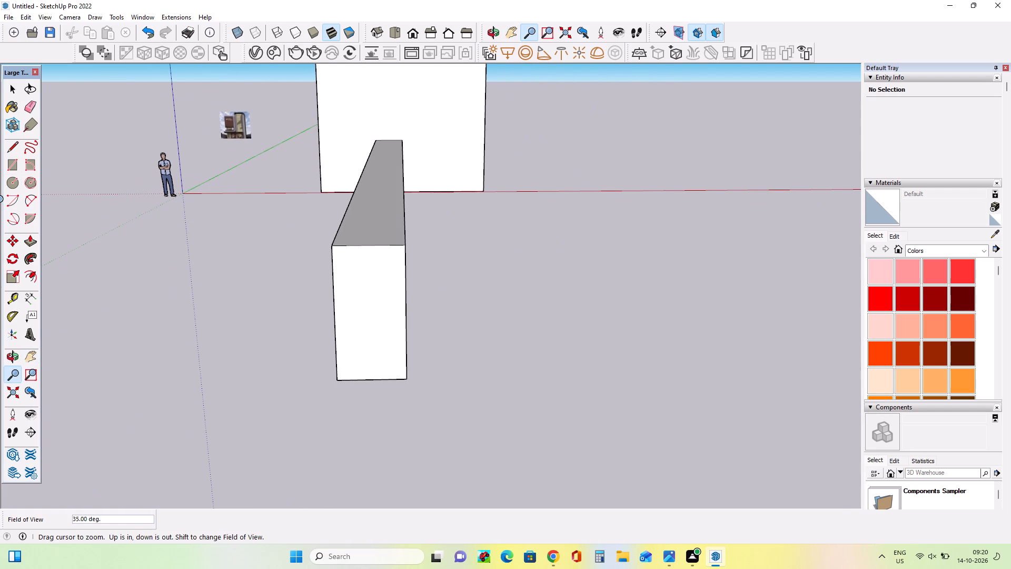
key("z")
key("ctrl+z")
key("ctrl+z")
key("ctrl+z")
key("z")
key("ctrl+z")
type("zzz")
key("ctrl+z")
key("ctrl+z")
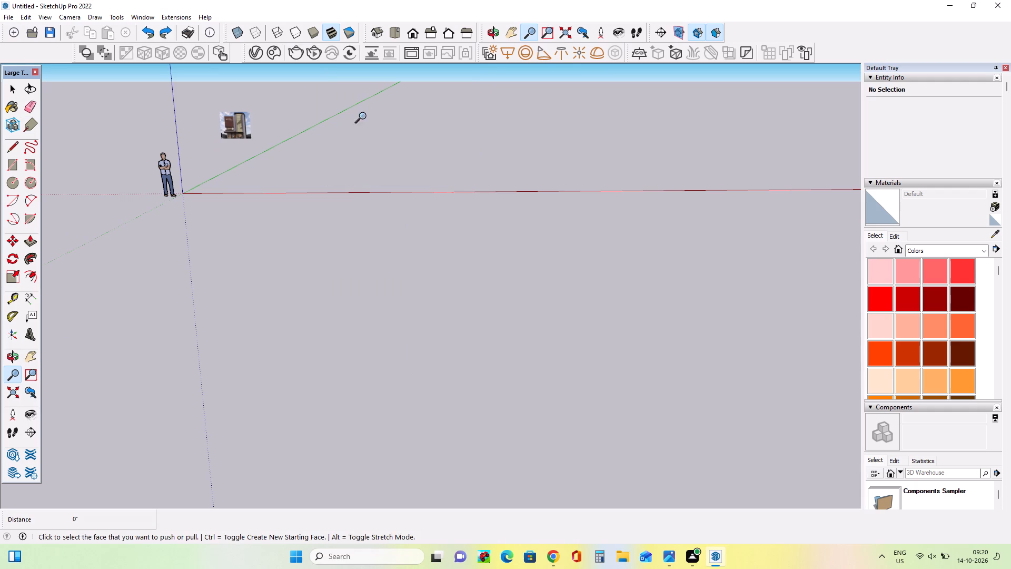
left_click(2, 165)
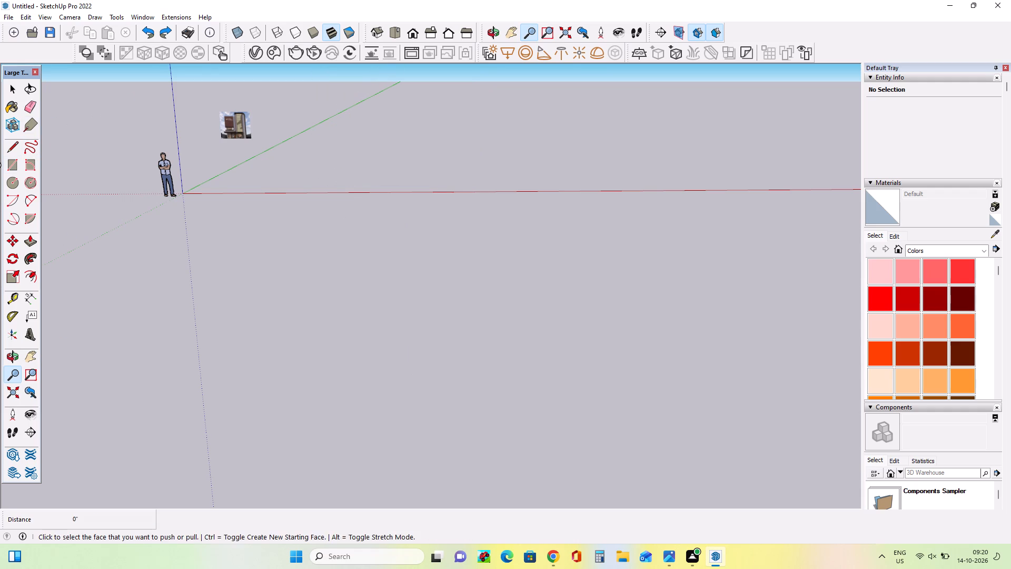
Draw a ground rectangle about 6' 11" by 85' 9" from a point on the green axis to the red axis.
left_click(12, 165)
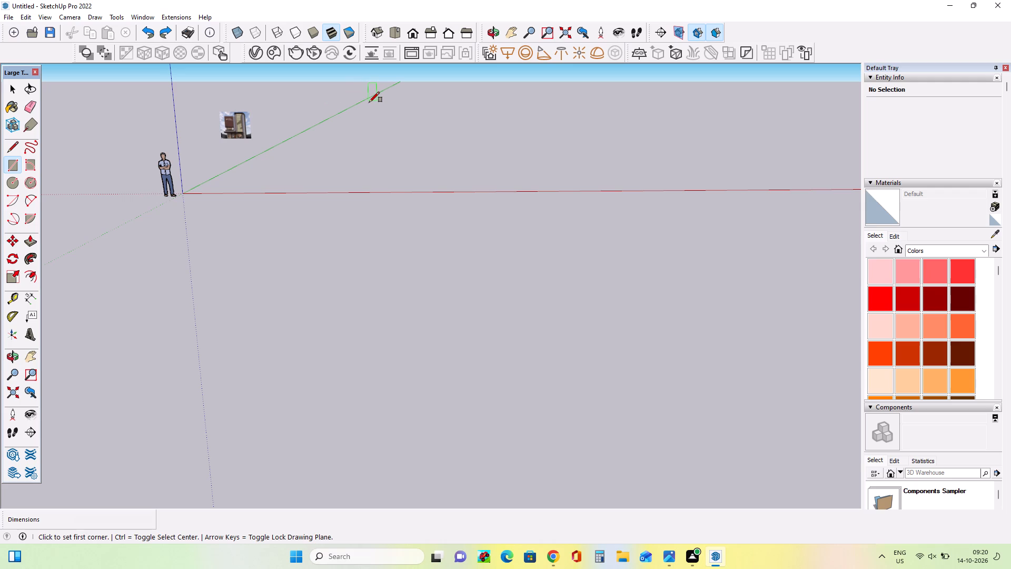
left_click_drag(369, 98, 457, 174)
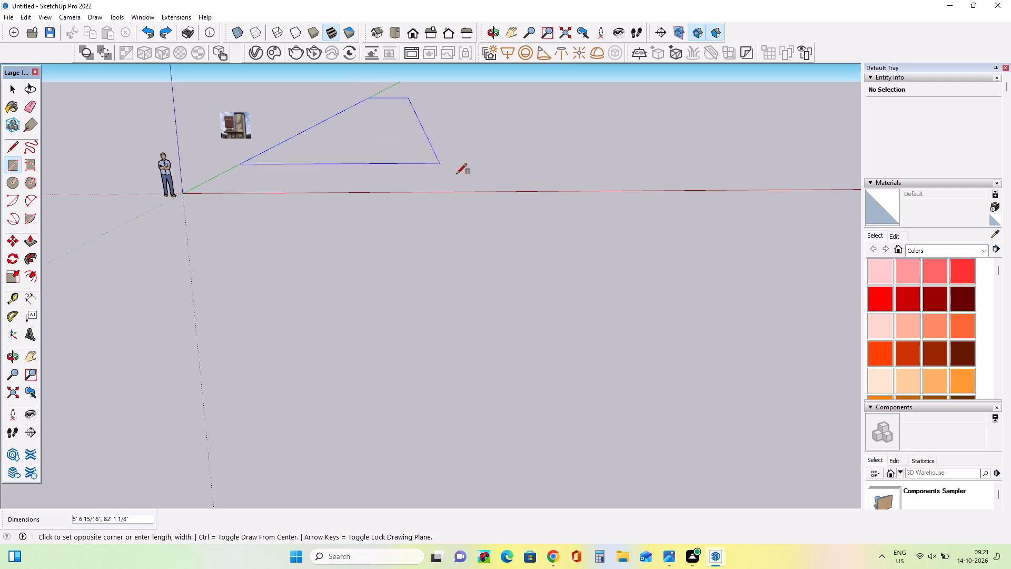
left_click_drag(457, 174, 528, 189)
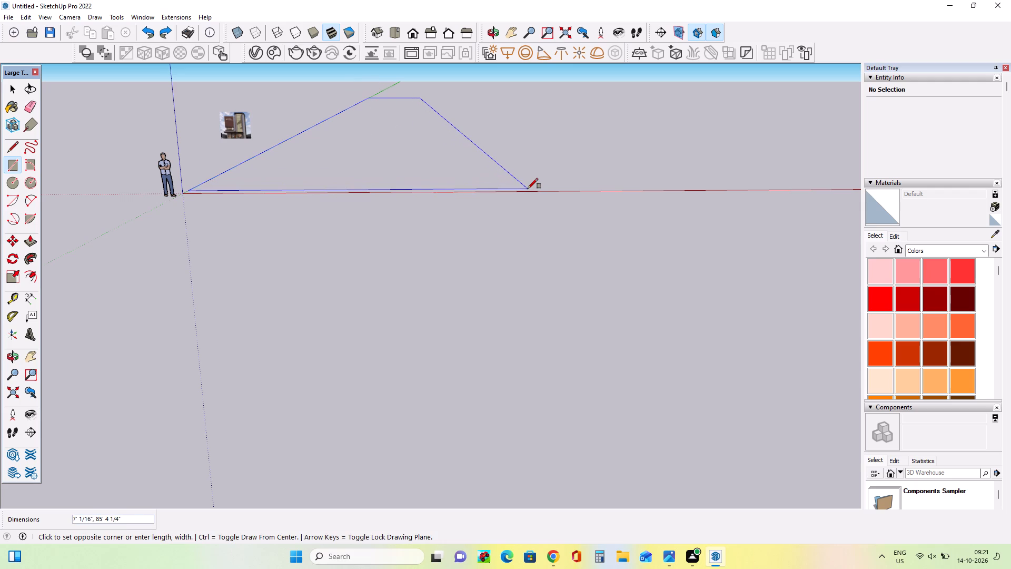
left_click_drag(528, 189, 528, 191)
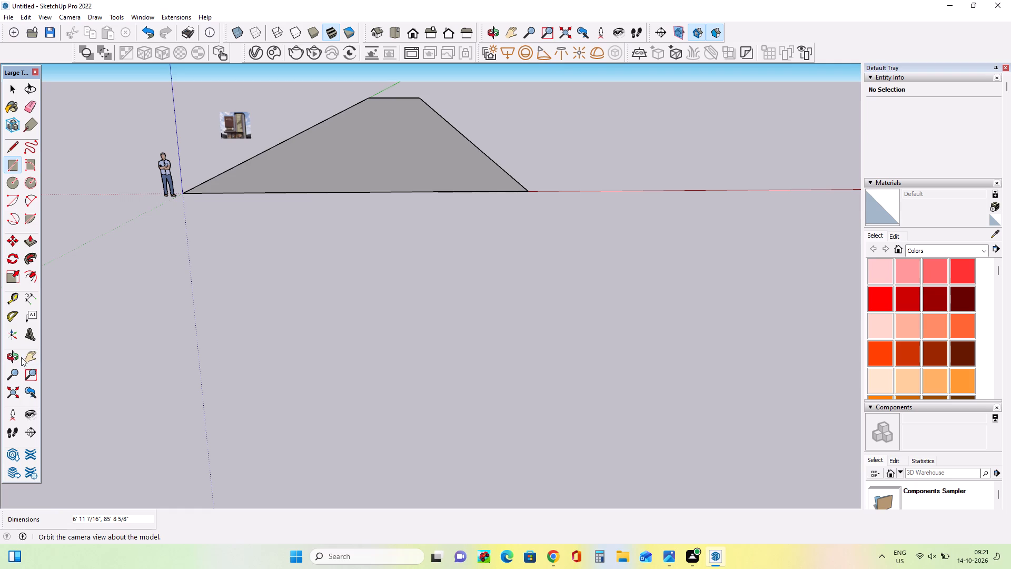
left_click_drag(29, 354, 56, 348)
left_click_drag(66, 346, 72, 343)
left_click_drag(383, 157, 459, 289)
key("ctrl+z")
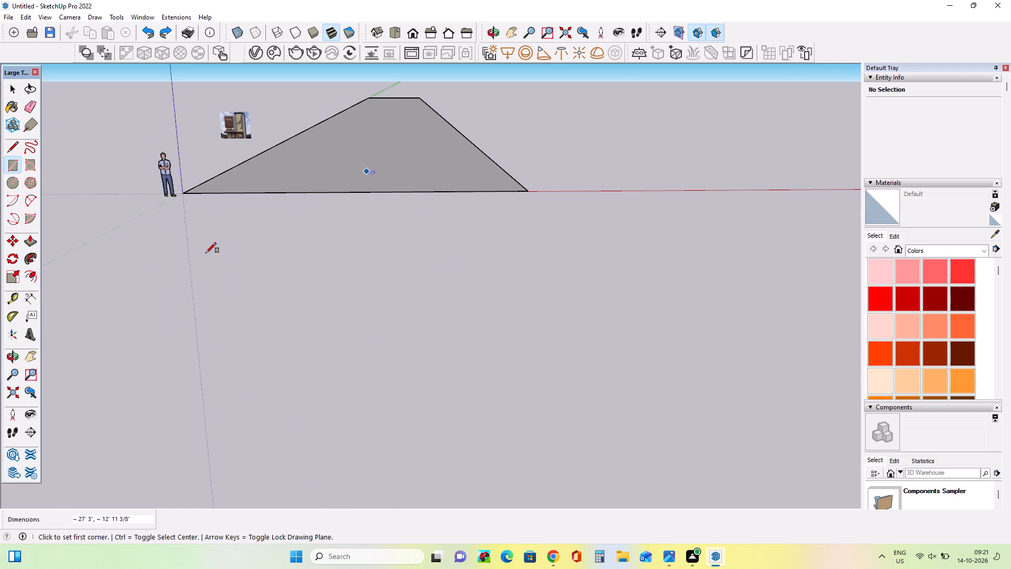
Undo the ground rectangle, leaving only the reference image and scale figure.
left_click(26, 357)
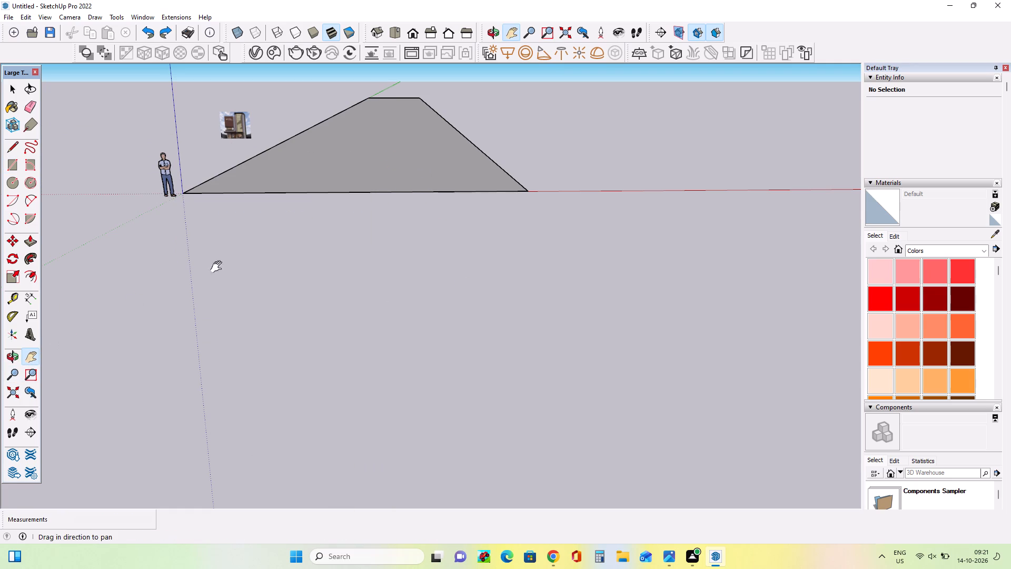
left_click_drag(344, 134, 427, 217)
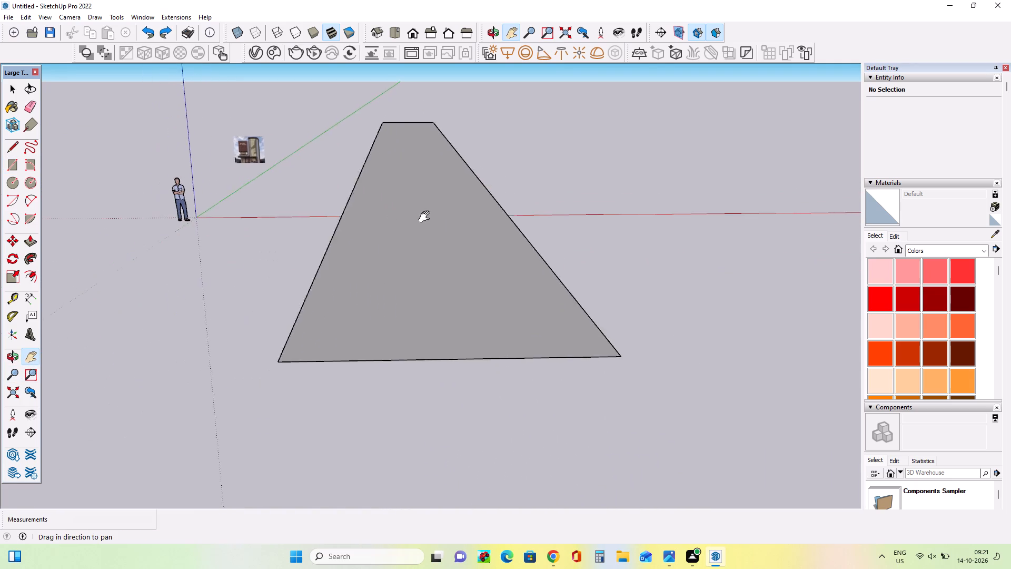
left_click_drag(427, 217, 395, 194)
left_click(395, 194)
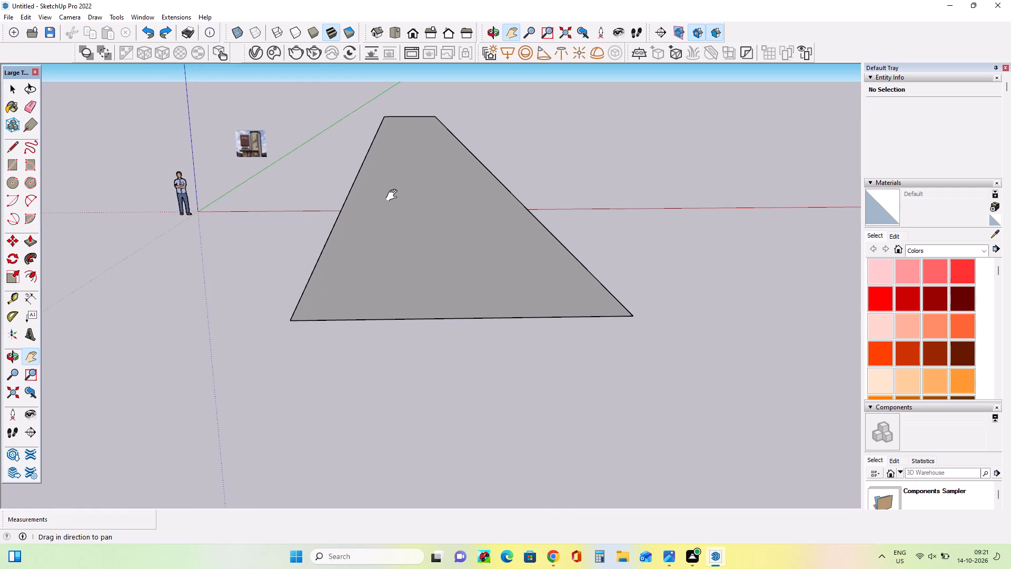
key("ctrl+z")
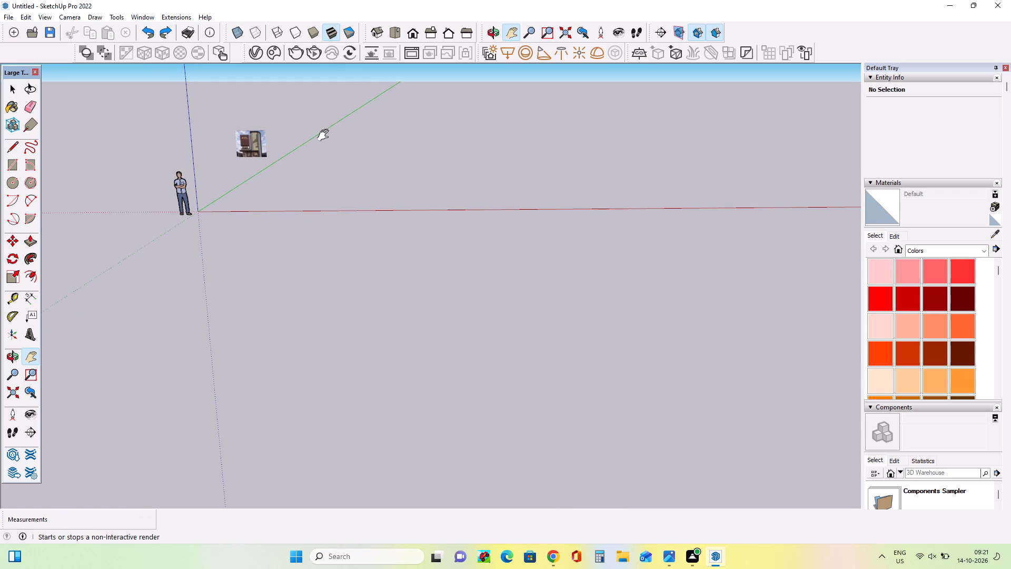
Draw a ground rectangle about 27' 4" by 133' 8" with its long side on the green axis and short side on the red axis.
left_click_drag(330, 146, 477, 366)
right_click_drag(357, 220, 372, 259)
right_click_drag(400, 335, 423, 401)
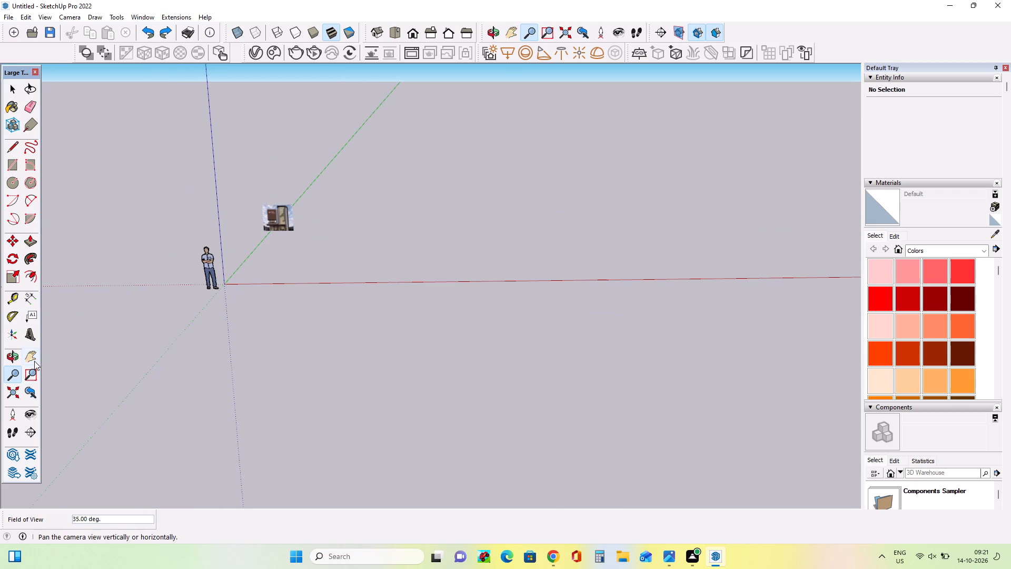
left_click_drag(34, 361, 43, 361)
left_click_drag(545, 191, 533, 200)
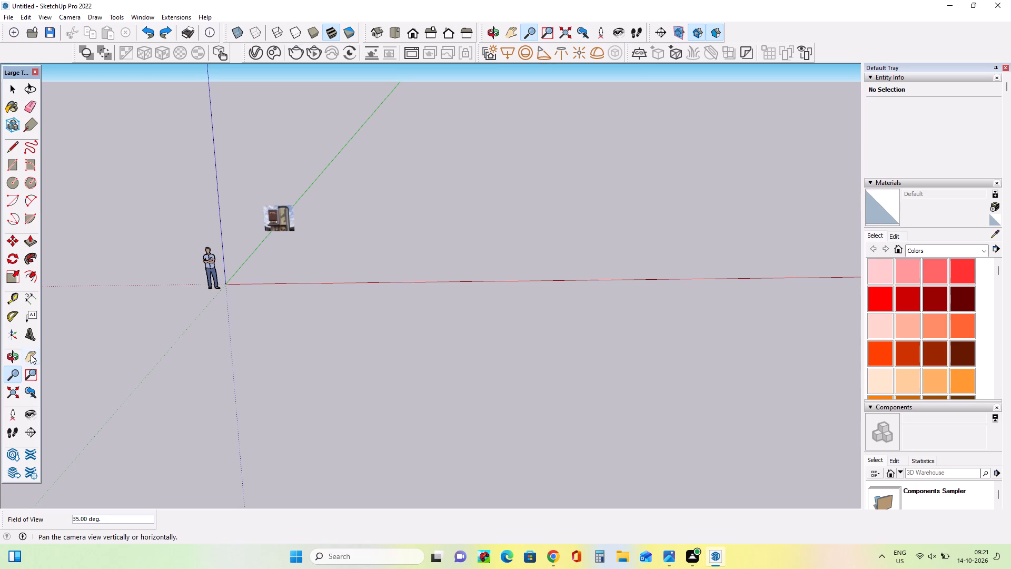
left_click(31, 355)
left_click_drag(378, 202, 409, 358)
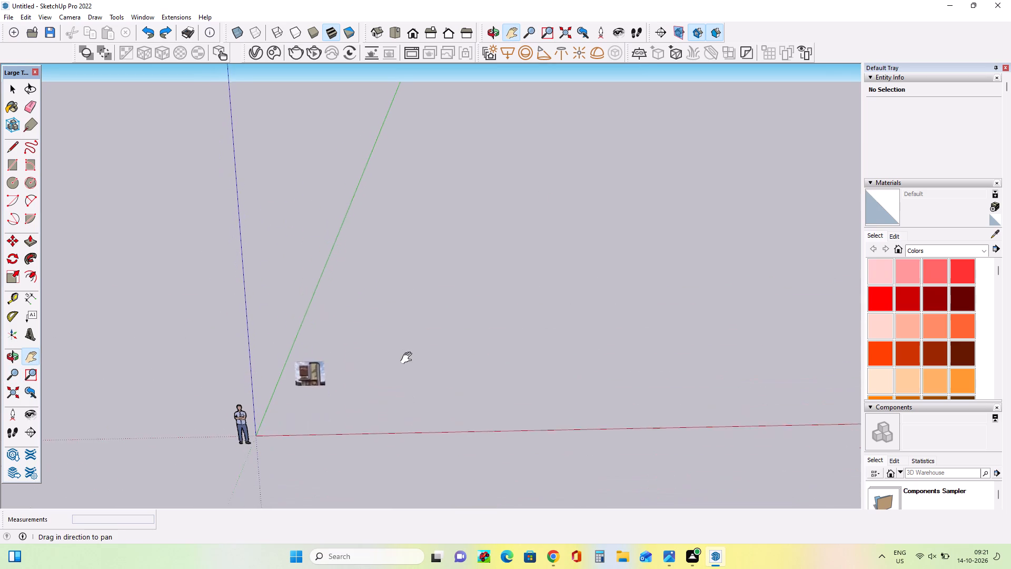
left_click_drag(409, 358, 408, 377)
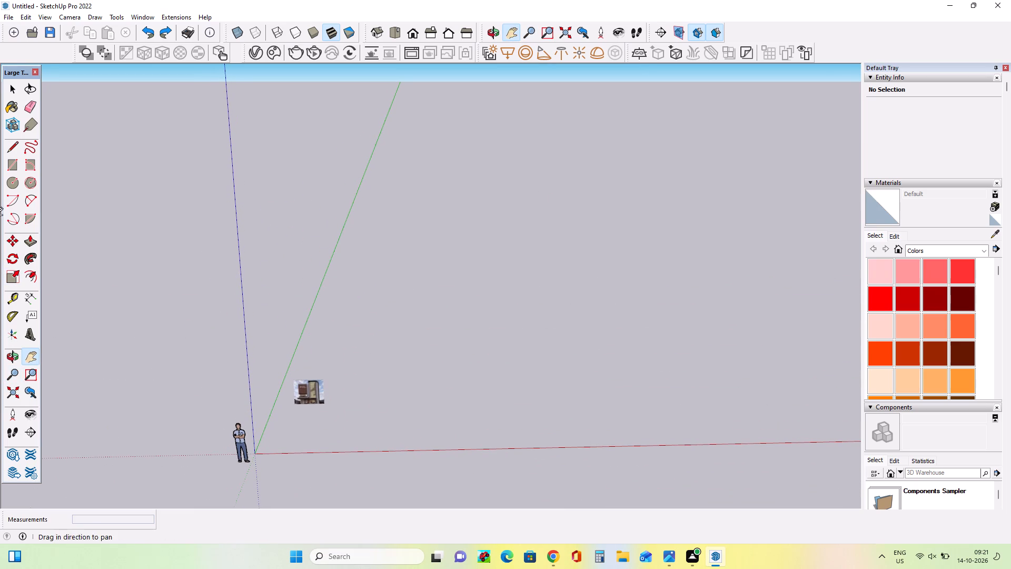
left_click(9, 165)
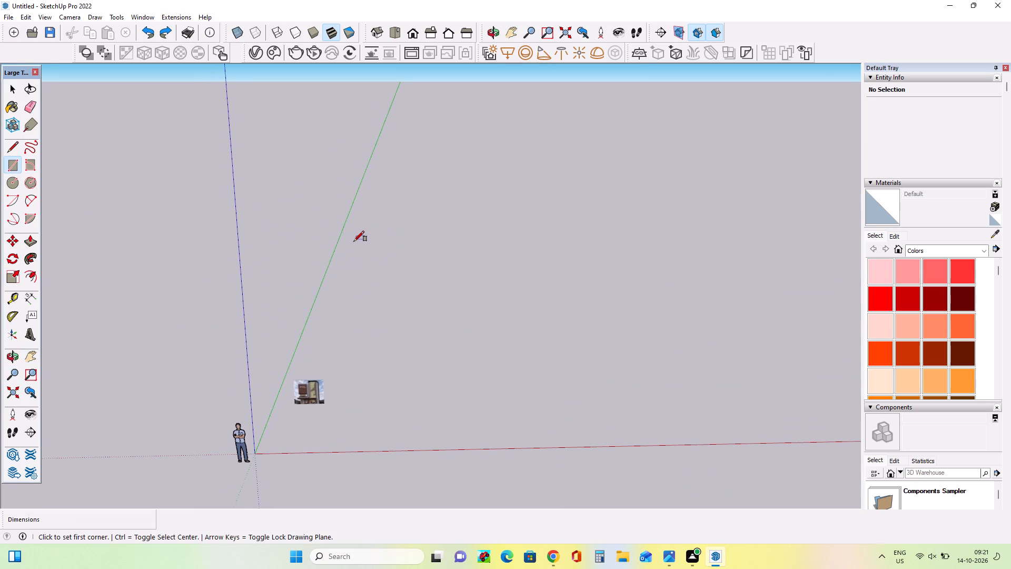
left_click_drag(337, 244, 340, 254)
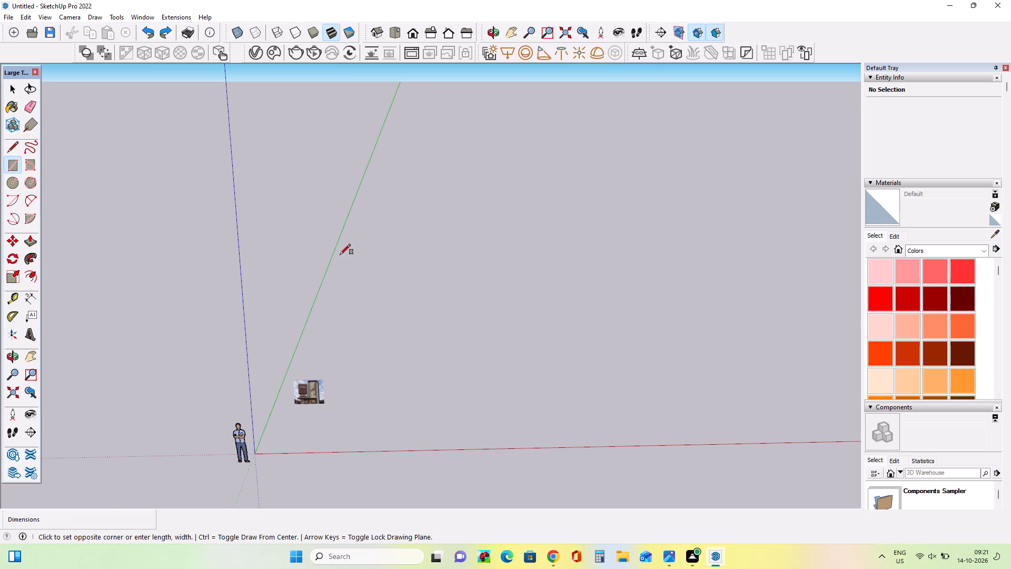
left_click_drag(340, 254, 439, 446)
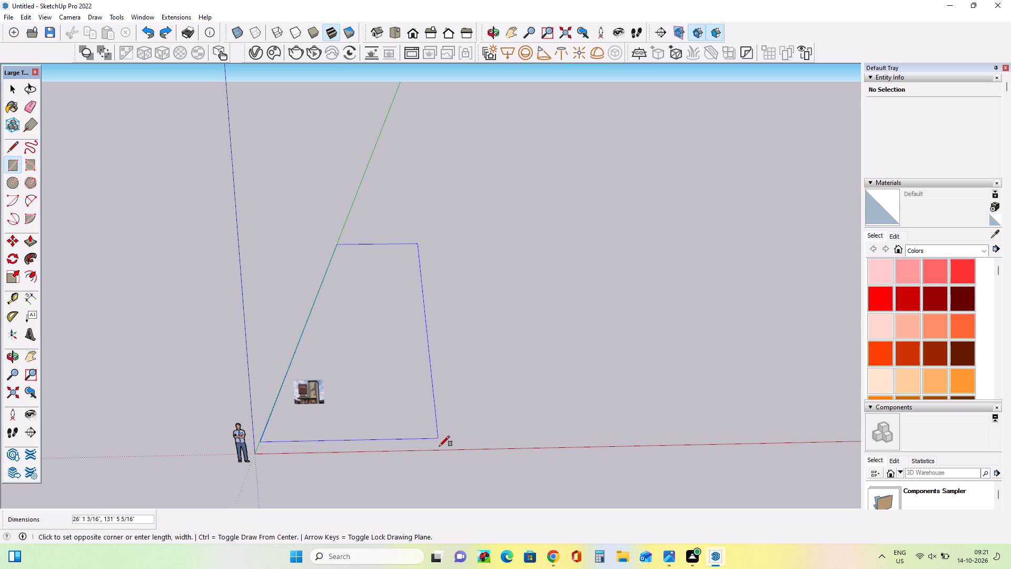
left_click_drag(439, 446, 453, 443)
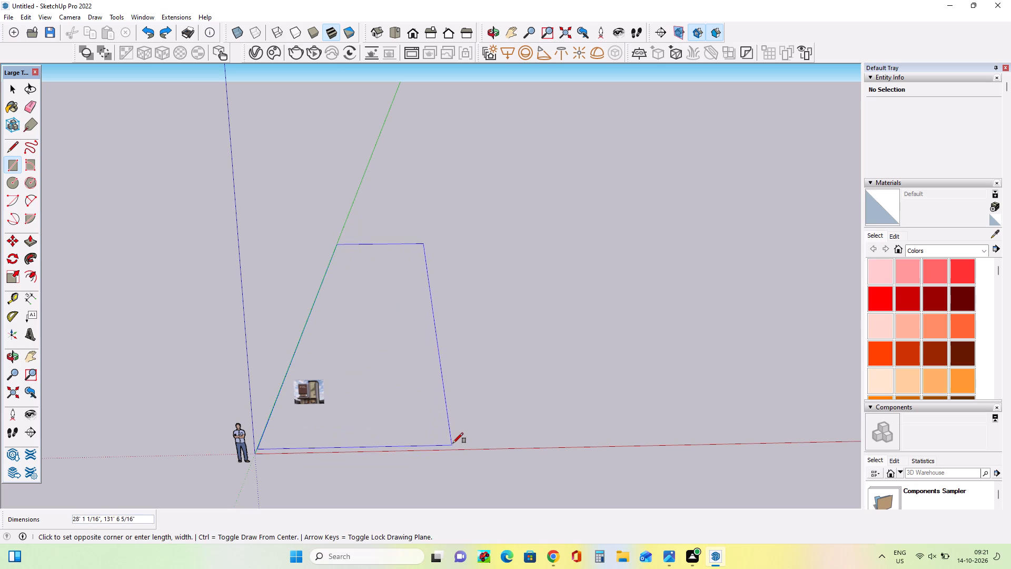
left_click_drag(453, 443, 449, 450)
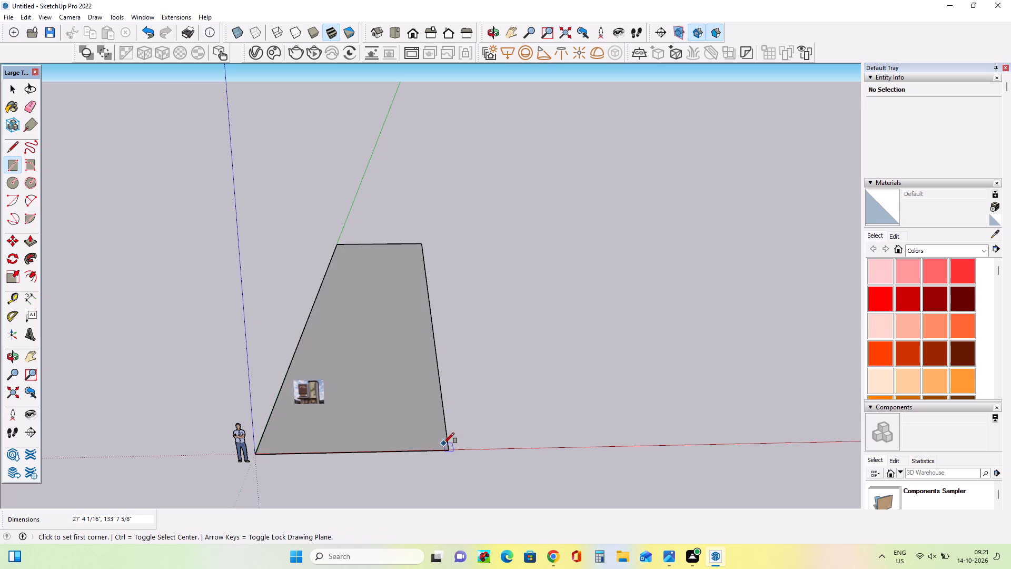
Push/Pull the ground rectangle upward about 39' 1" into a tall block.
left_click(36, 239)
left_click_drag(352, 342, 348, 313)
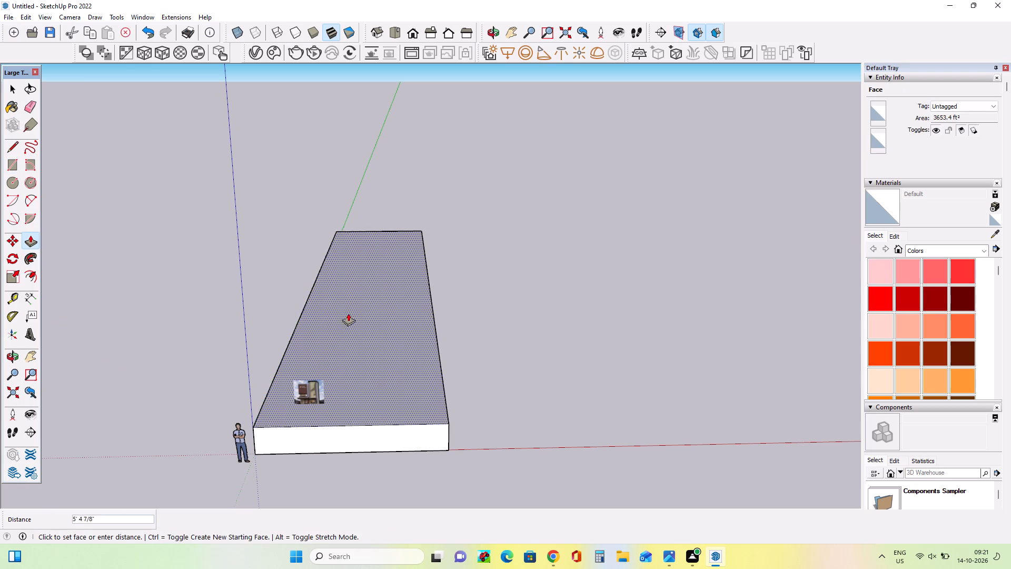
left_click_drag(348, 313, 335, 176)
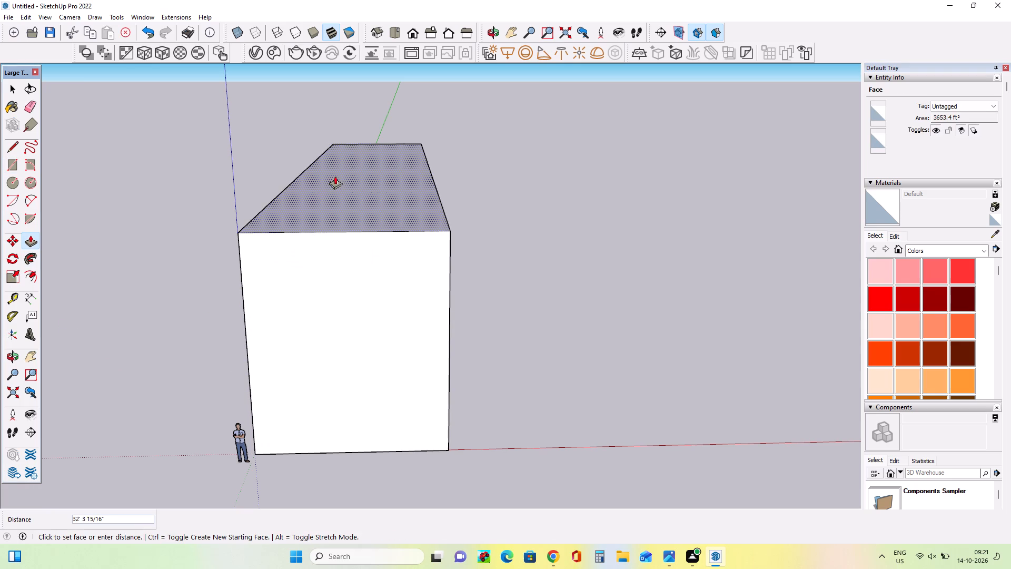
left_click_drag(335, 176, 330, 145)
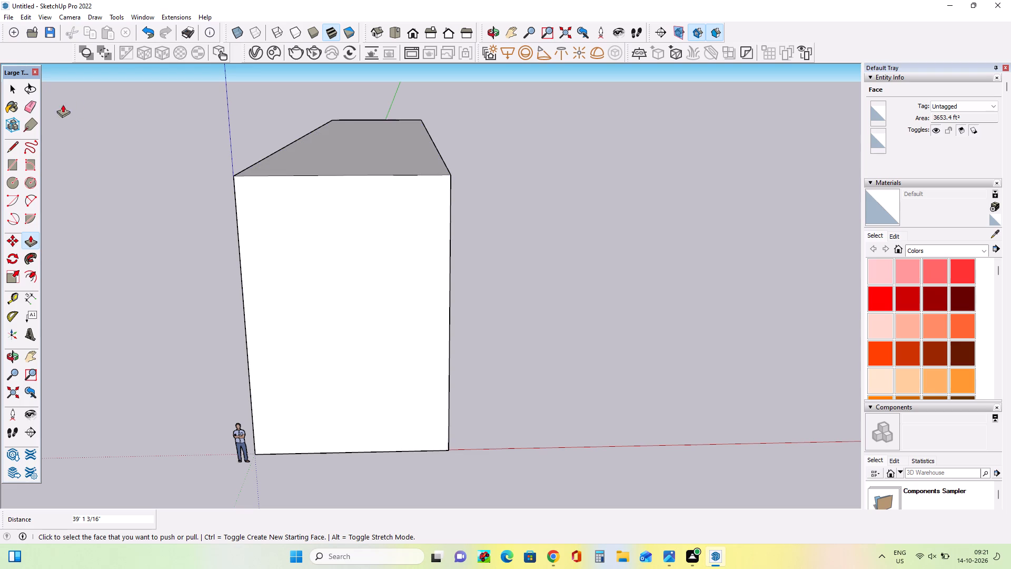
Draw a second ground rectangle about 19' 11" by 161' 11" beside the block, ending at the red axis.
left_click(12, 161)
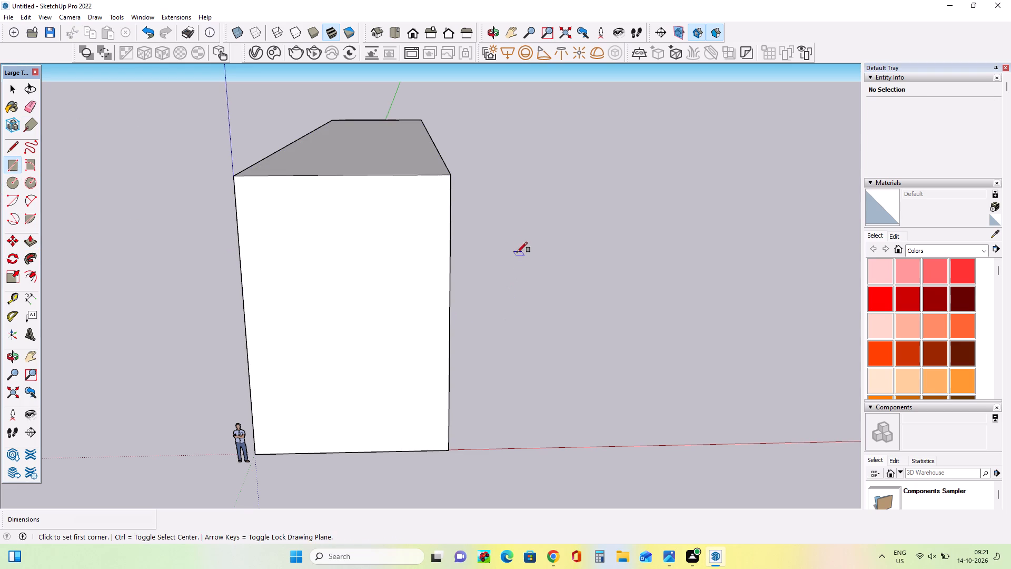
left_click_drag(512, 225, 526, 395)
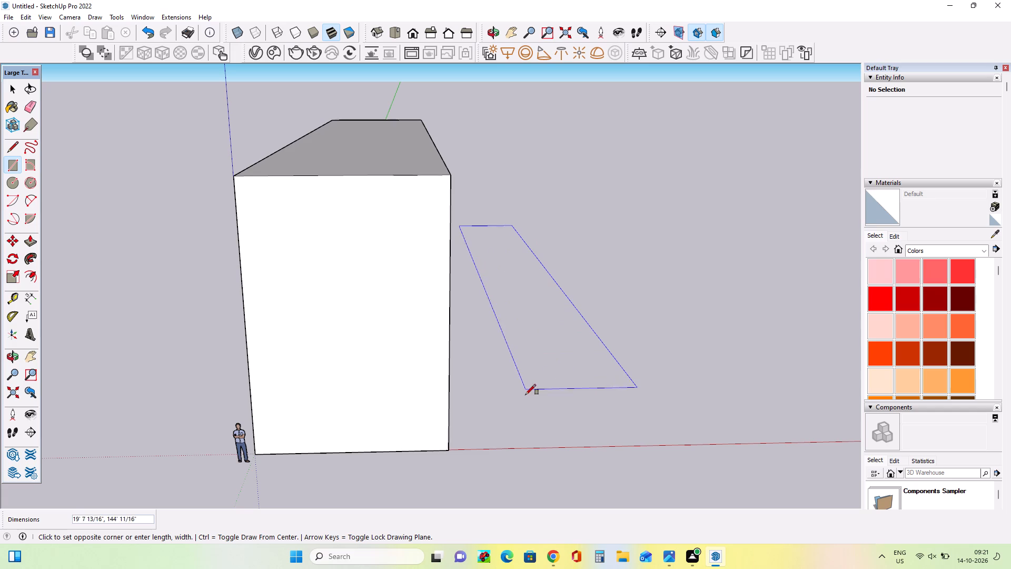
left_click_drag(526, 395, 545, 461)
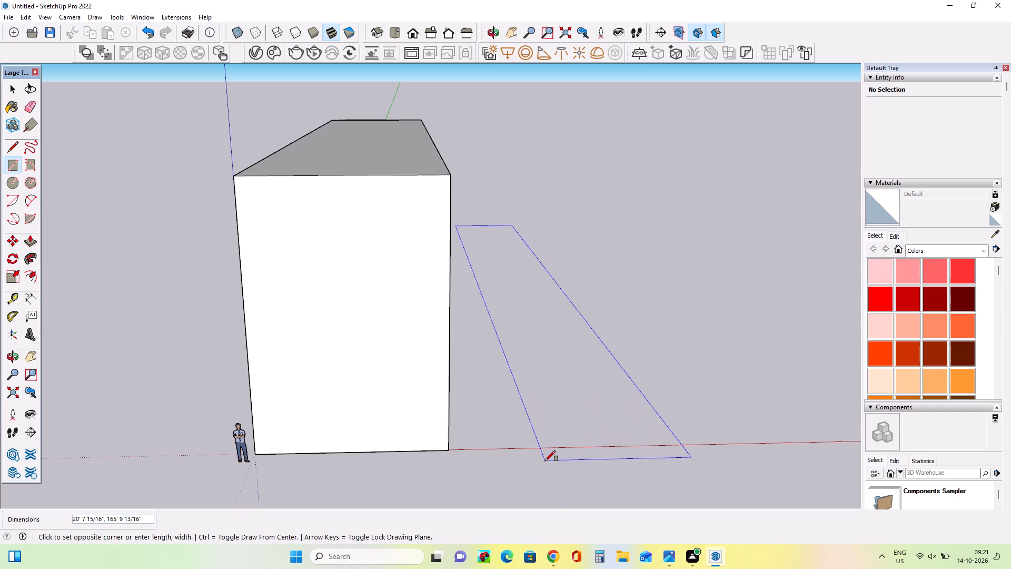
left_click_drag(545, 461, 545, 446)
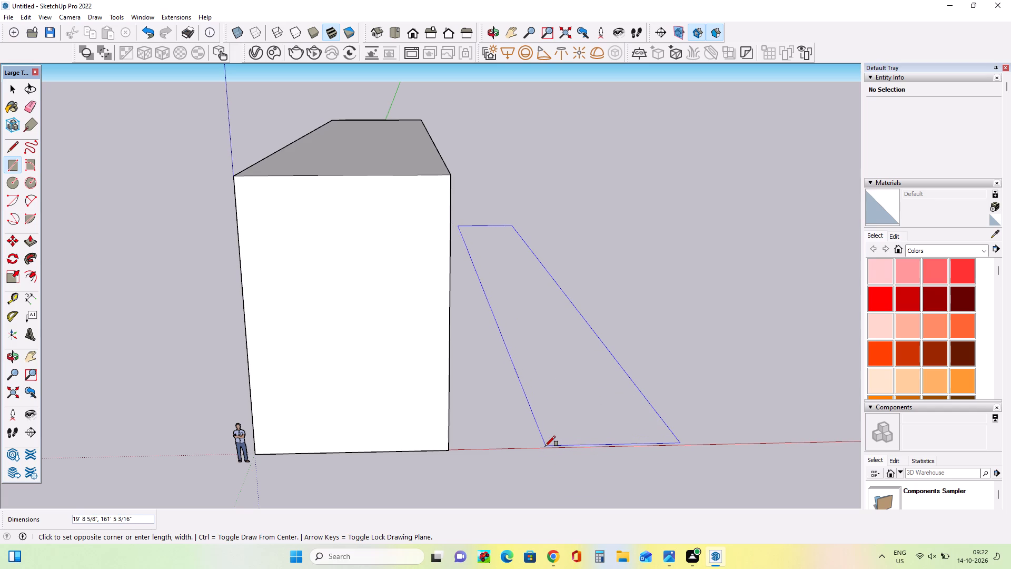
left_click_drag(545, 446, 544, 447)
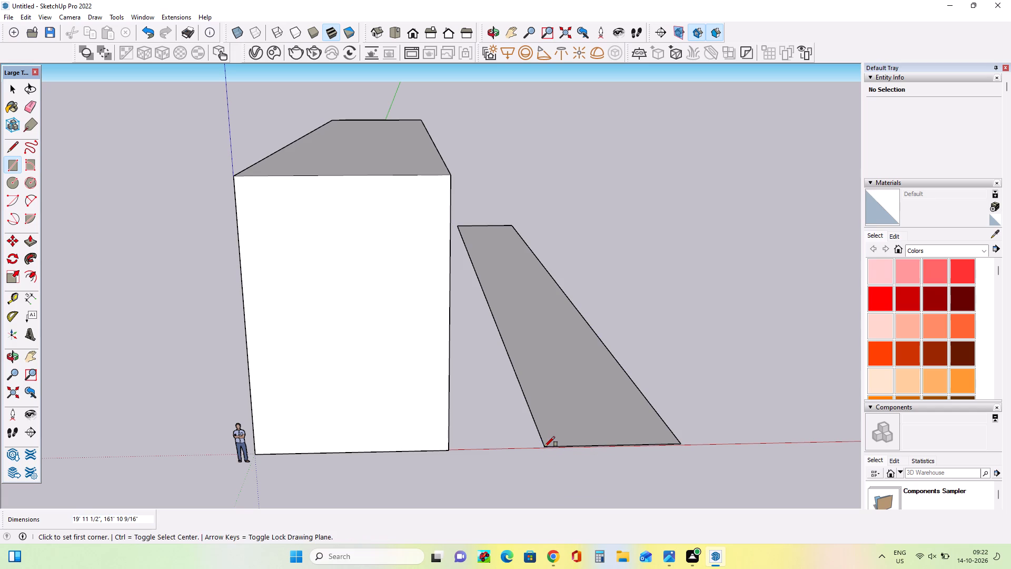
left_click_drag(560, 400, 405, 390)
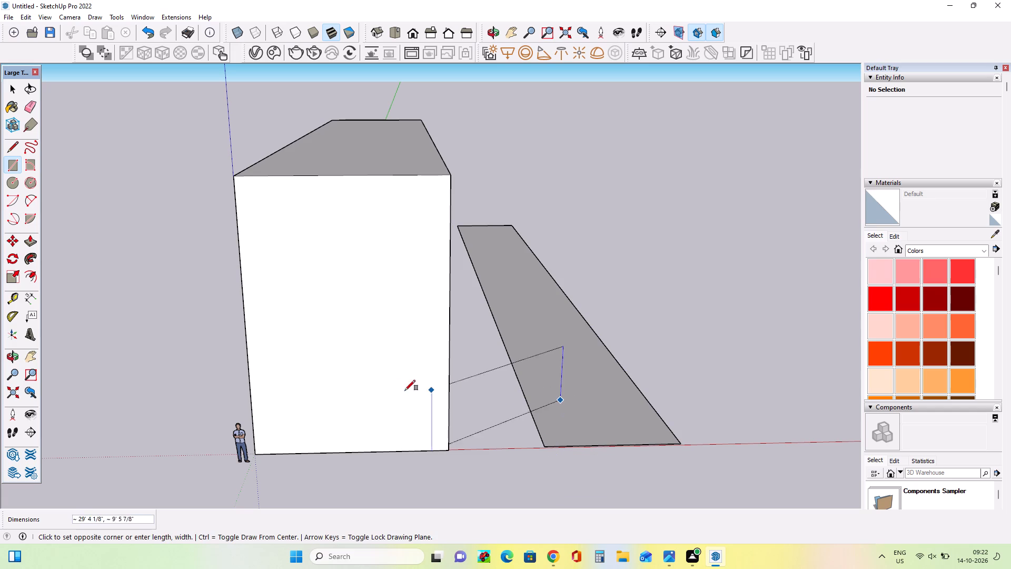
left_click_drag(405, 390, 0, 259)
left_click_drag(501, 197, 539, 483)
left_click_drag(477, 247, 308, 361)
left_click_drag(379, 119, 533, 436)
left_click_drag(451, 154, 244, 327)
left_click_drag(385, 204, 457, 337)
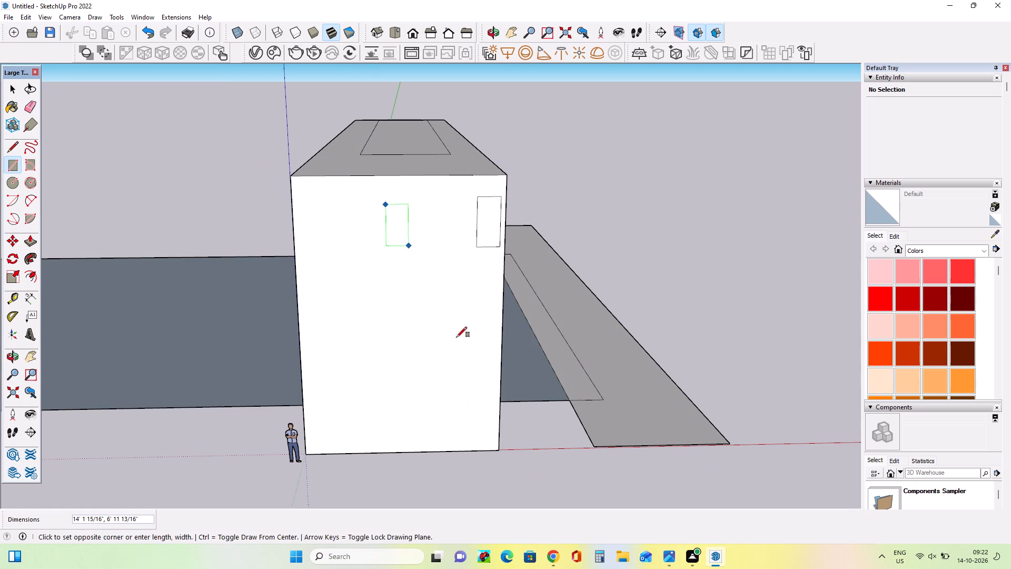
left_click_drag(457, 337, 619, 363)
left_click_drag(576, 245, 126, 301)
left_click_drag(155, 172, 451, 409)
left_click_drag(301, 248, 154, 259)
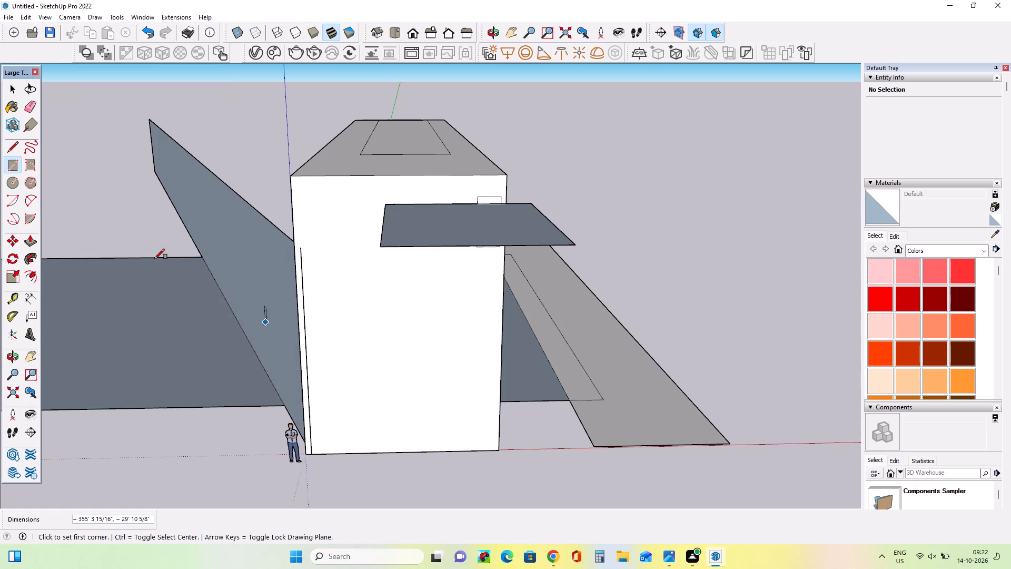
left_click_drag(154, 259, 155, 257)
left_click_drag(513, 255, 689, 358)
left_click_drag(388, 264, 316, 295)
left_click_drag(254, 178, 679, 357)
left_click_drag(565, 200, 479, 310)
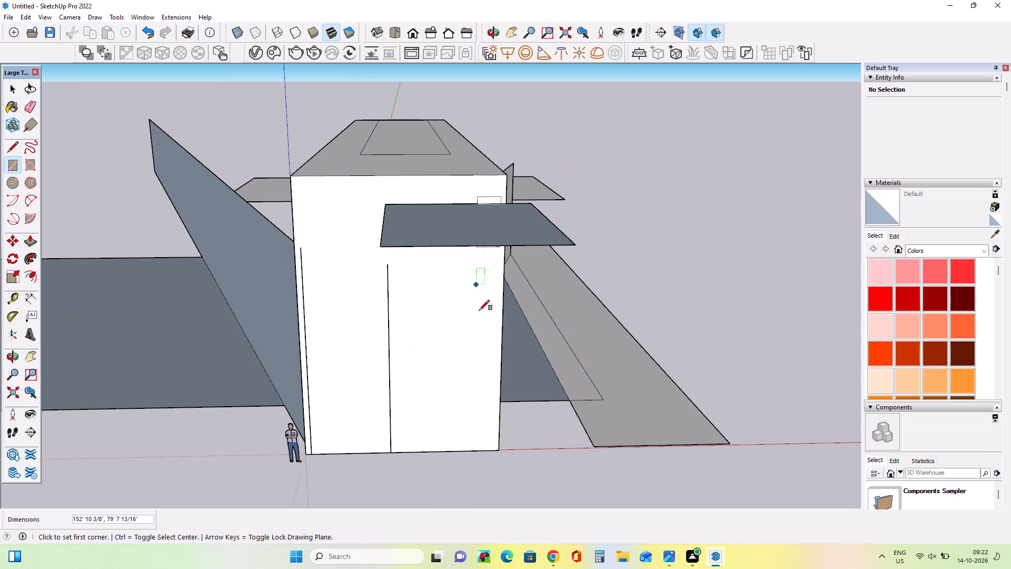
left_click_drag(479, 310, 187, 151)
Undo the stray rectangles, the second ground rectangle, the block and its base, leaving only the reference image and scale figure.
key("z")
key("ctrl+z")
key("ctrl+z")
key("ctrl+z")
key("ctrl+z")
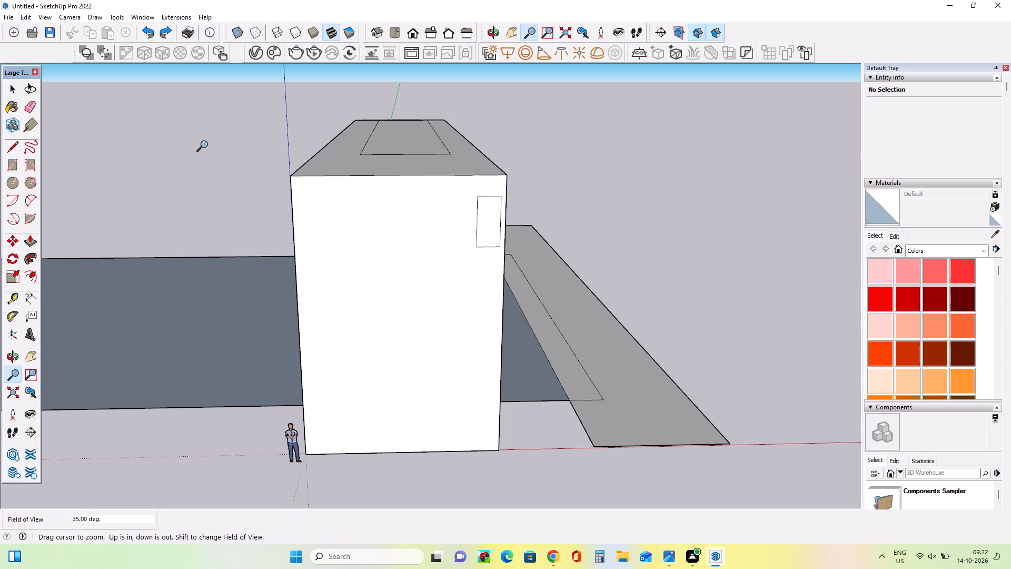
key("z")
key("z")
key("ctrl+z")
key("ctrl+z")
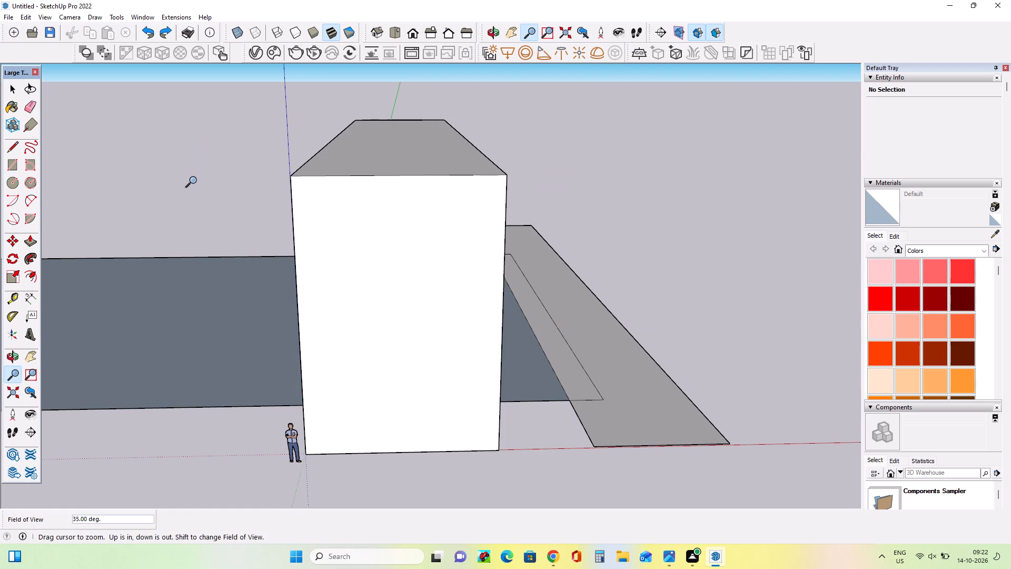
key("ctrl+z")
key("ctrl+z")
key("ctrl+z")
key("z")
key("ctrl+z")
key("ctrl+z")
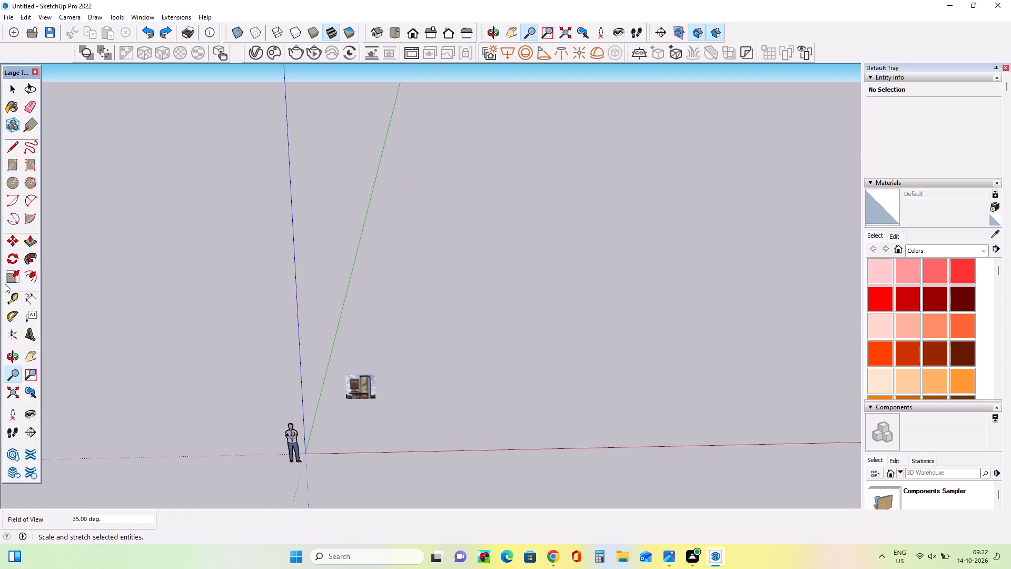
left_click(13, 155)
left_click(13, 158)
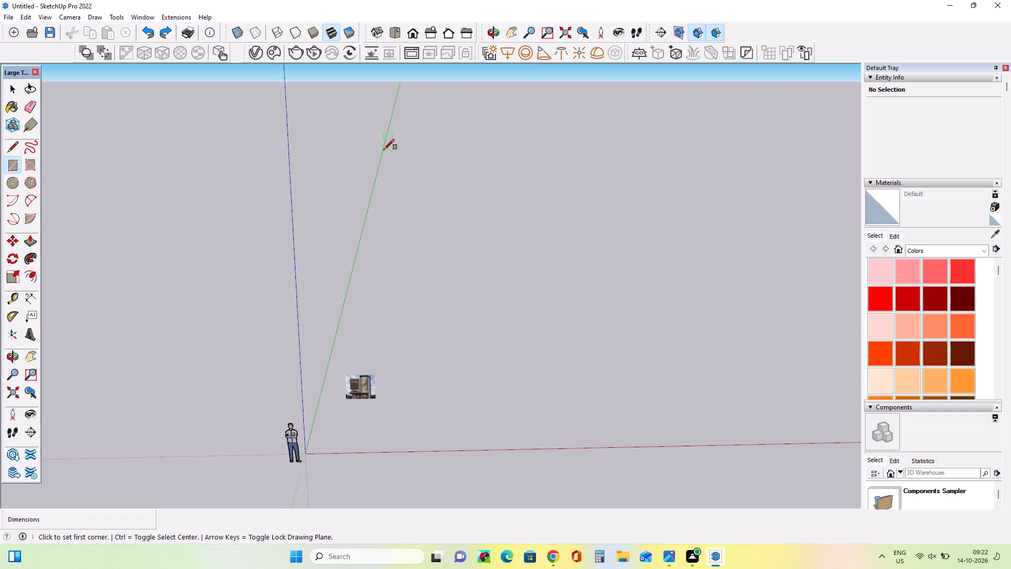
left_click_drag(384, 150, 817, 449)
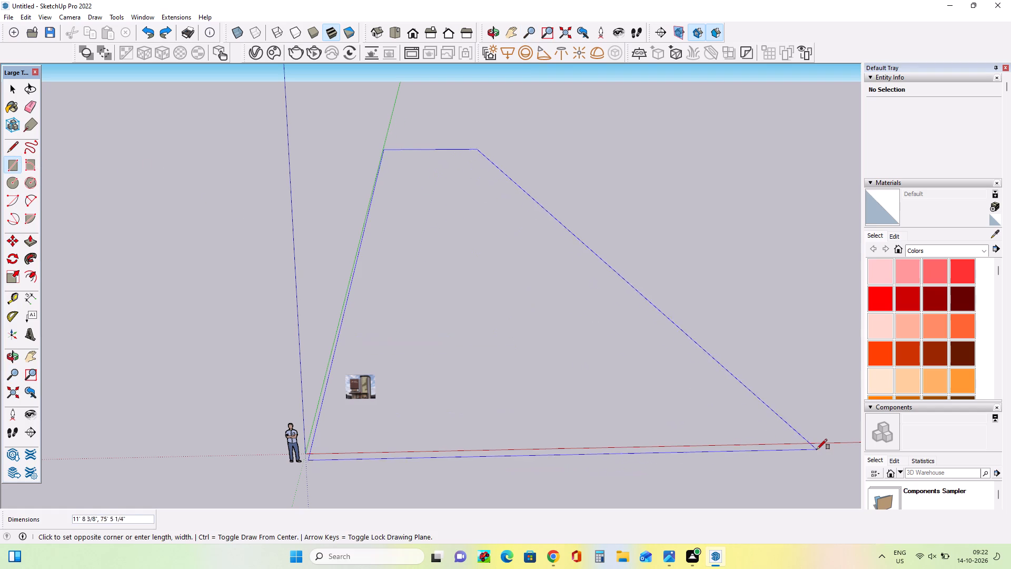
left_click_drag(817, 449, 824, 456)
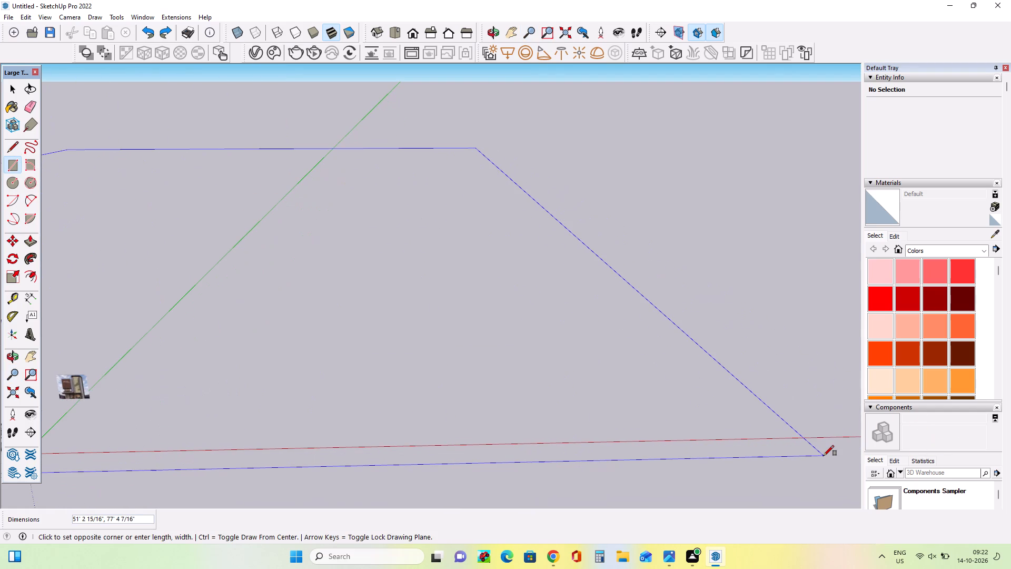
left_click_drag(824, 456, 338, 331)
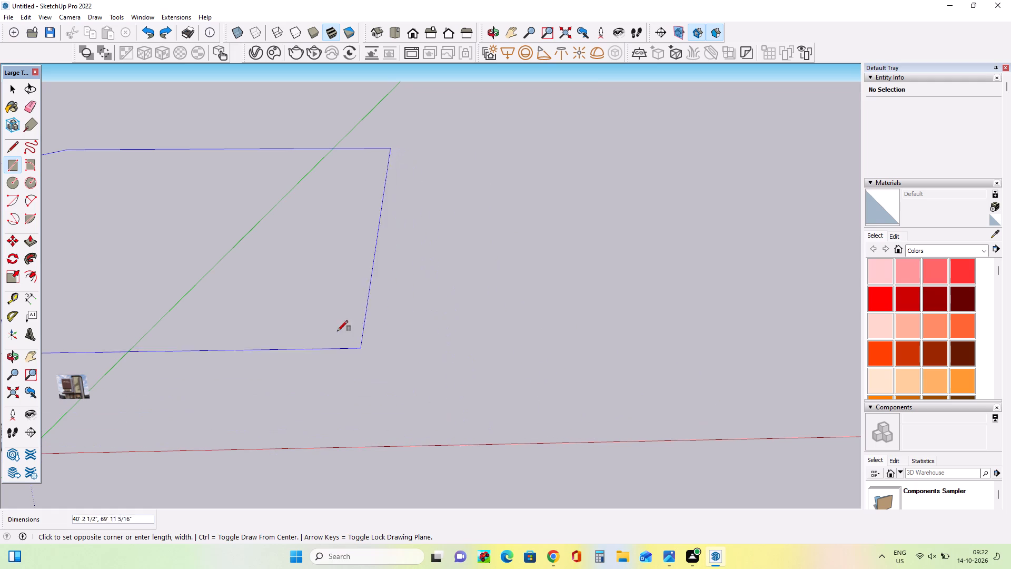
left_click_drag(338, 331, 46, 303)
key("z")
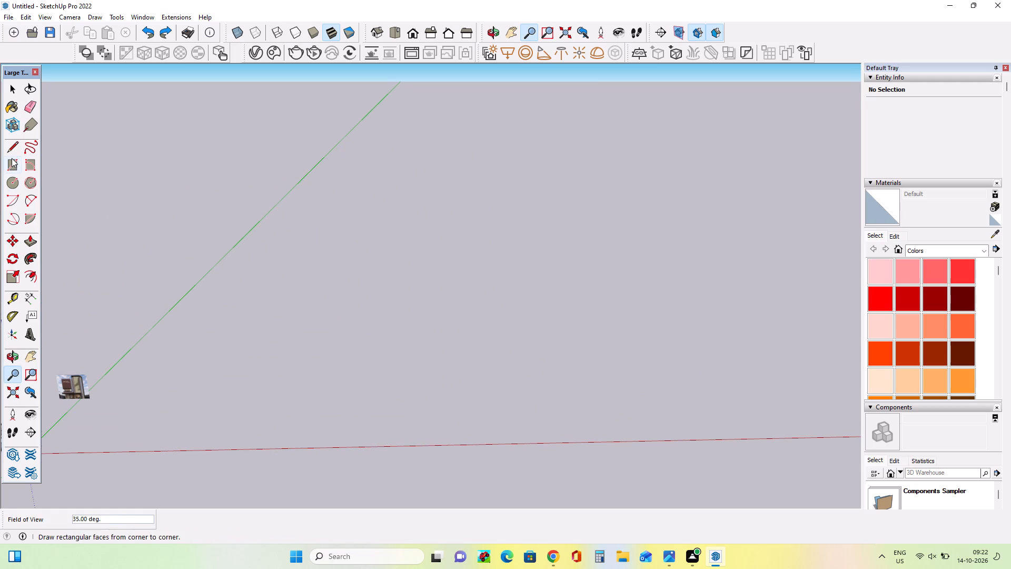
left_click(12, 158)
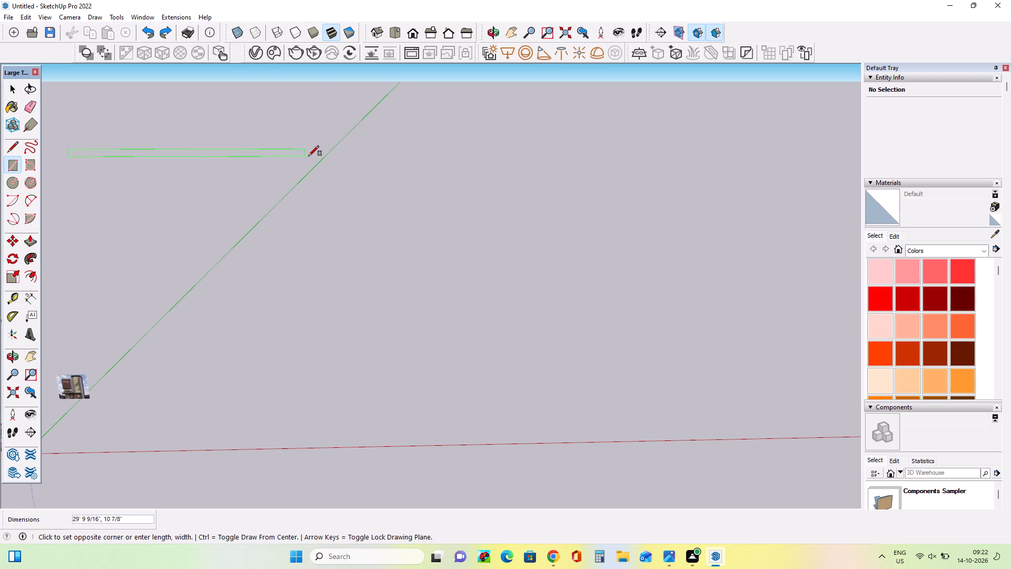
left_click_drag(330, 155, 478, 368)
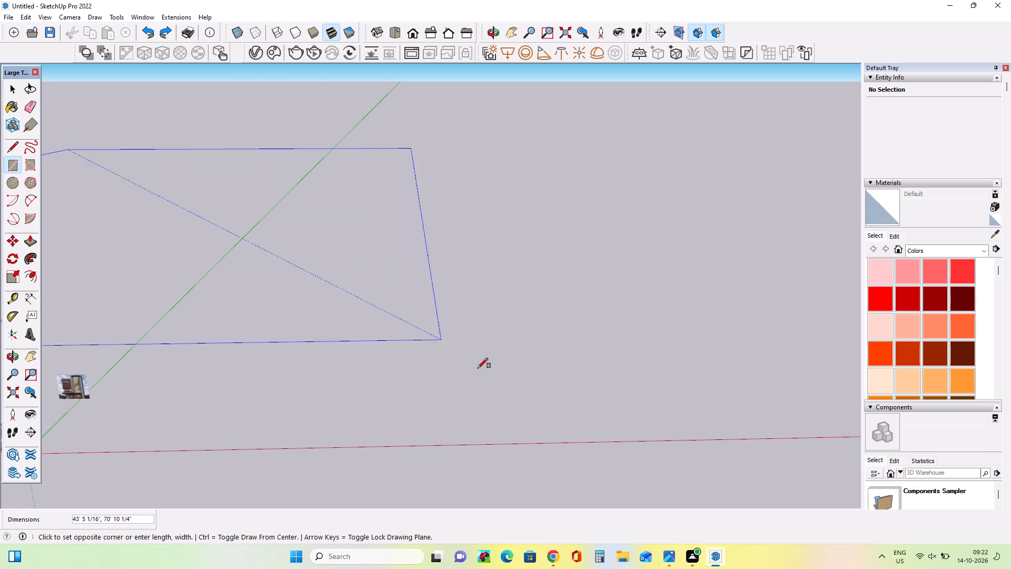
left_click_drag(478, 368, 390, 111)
Undo the placement of the reference image, leaving only the scale figure.
key("ctrl+z")
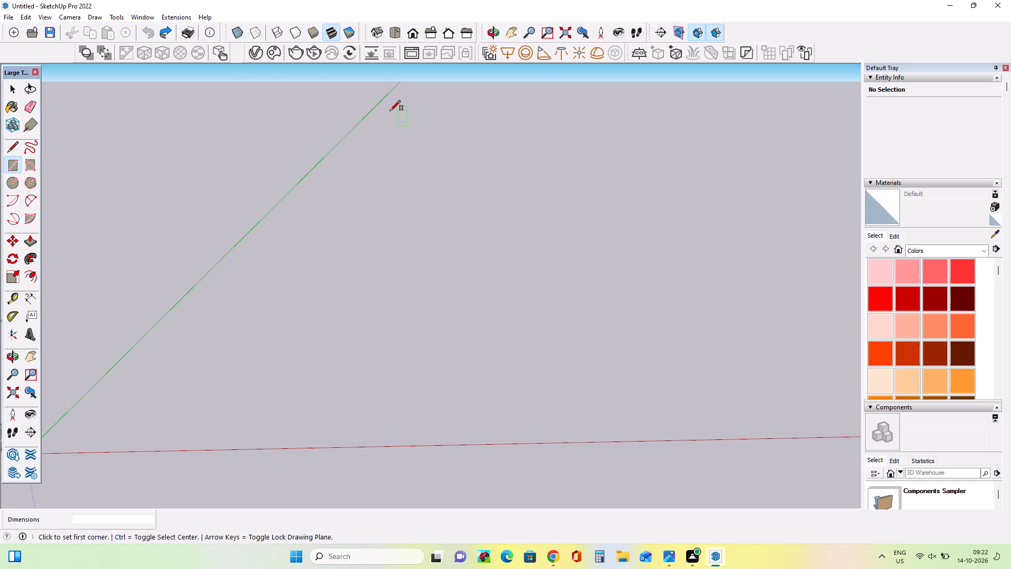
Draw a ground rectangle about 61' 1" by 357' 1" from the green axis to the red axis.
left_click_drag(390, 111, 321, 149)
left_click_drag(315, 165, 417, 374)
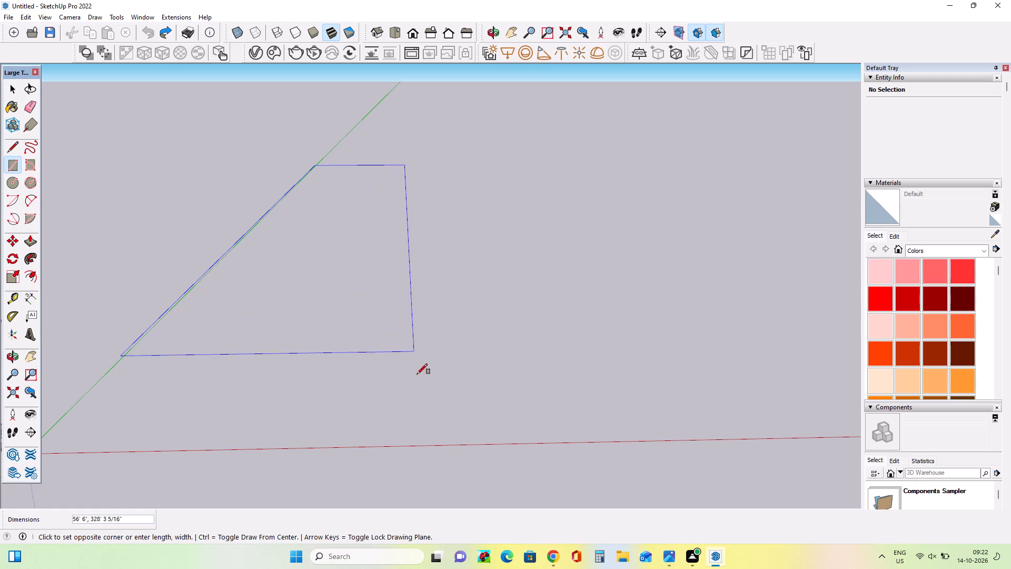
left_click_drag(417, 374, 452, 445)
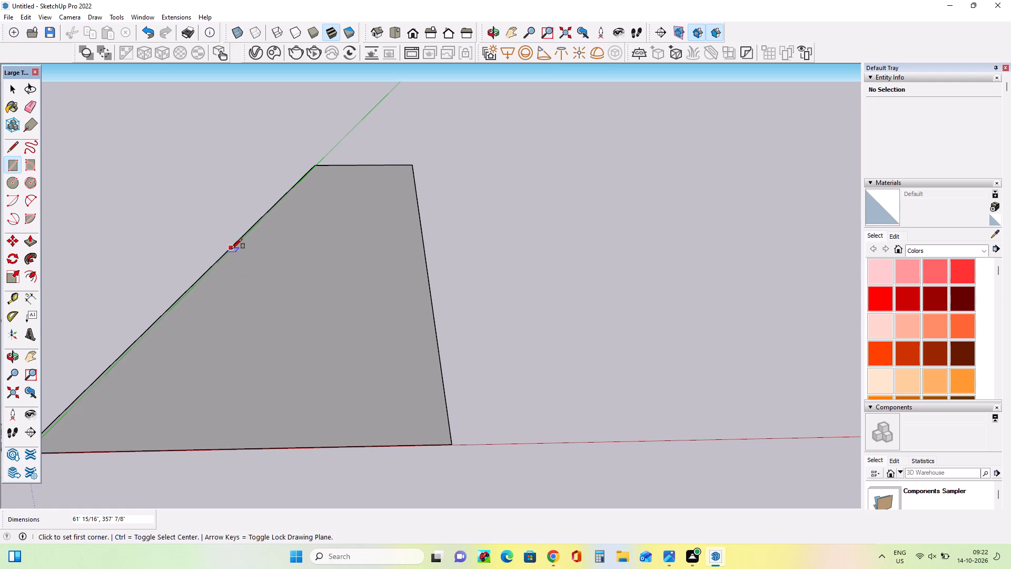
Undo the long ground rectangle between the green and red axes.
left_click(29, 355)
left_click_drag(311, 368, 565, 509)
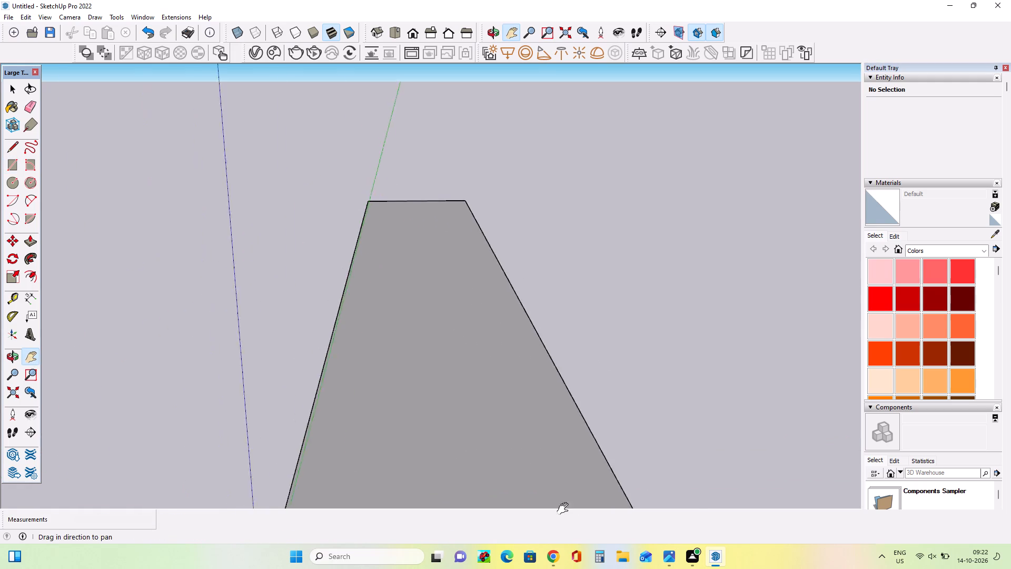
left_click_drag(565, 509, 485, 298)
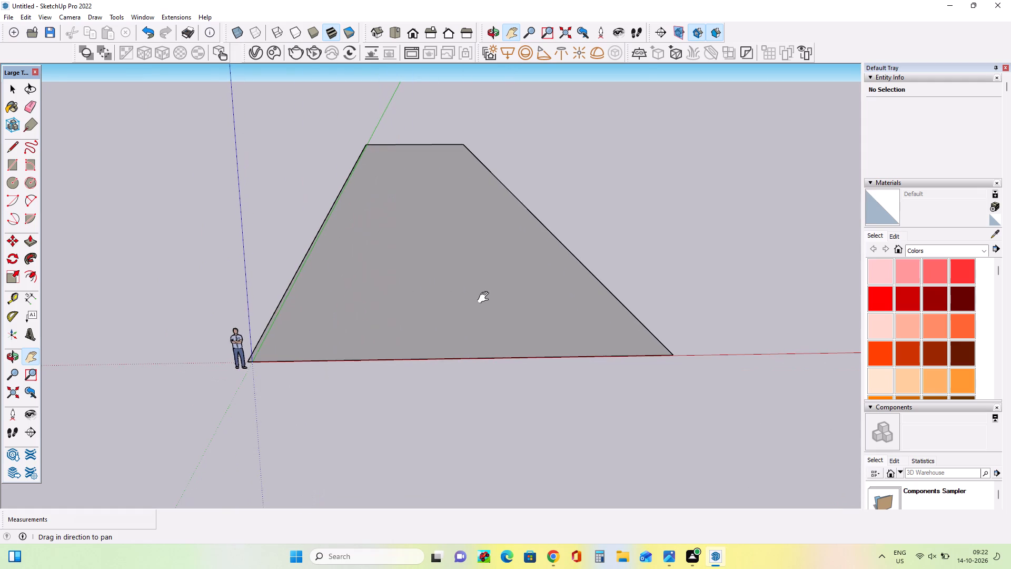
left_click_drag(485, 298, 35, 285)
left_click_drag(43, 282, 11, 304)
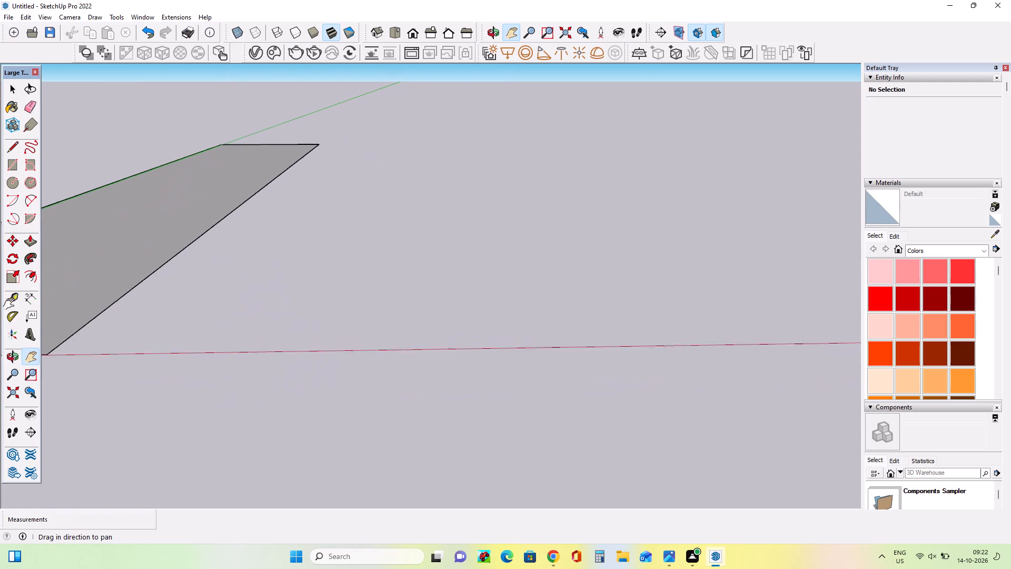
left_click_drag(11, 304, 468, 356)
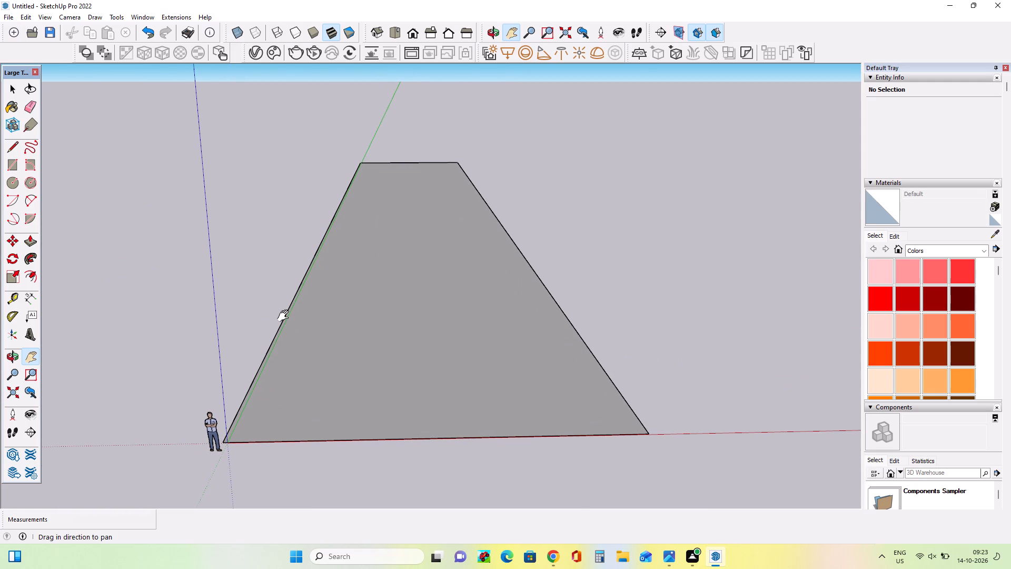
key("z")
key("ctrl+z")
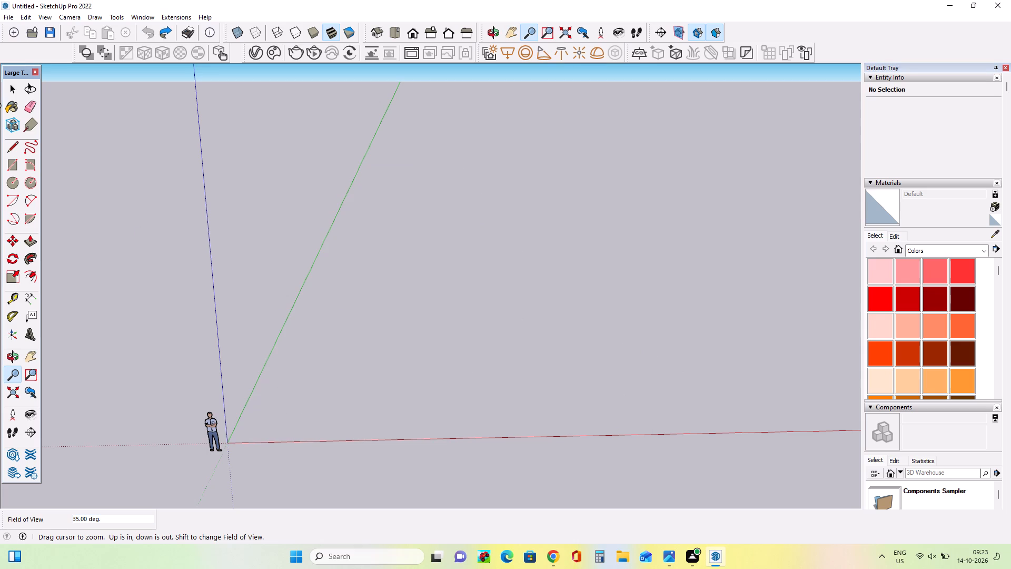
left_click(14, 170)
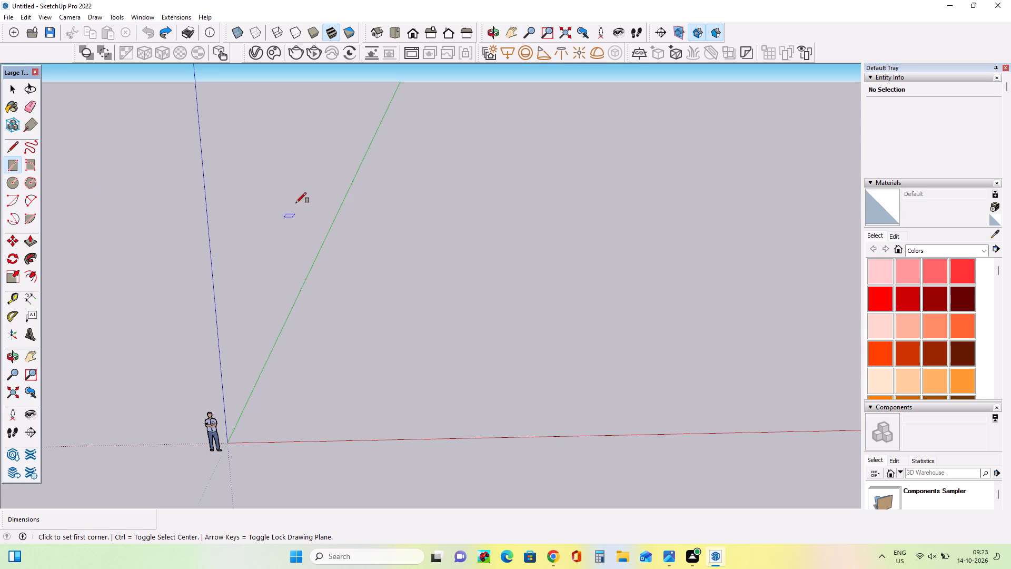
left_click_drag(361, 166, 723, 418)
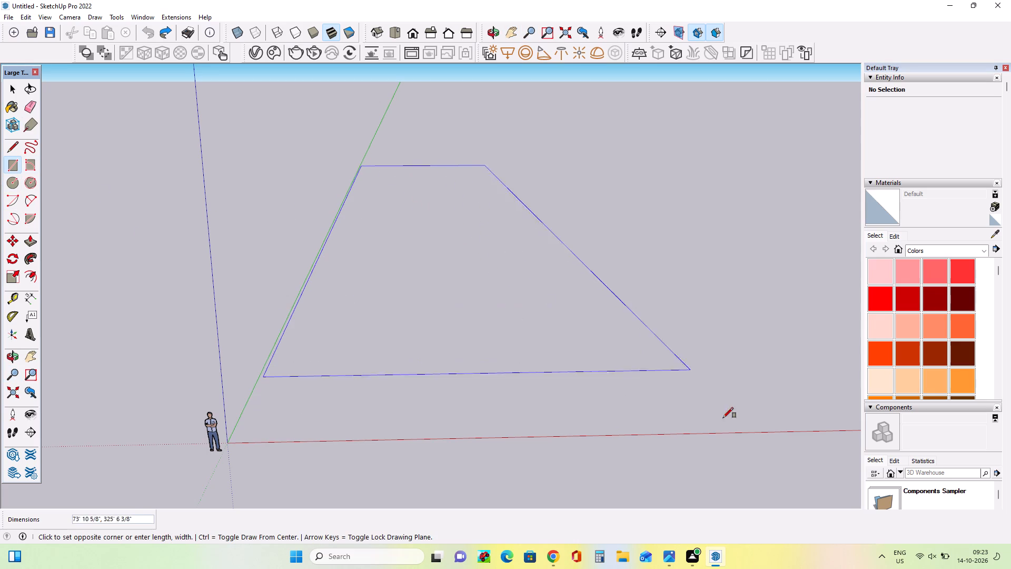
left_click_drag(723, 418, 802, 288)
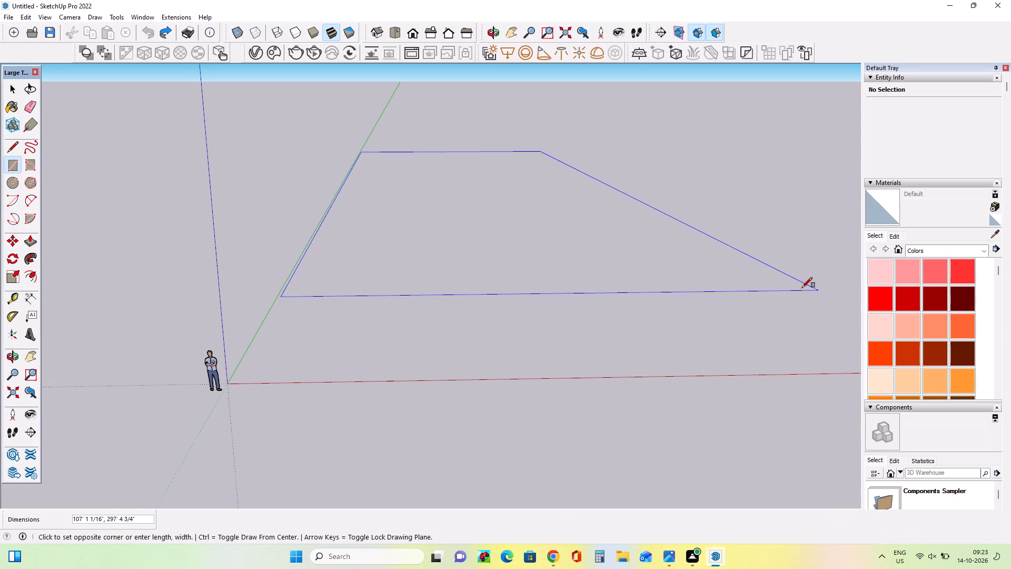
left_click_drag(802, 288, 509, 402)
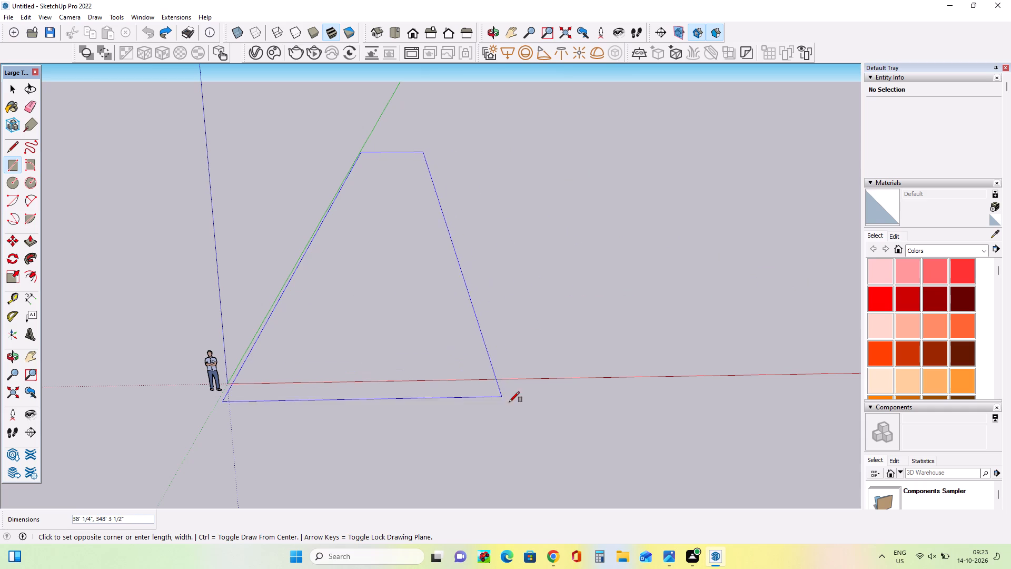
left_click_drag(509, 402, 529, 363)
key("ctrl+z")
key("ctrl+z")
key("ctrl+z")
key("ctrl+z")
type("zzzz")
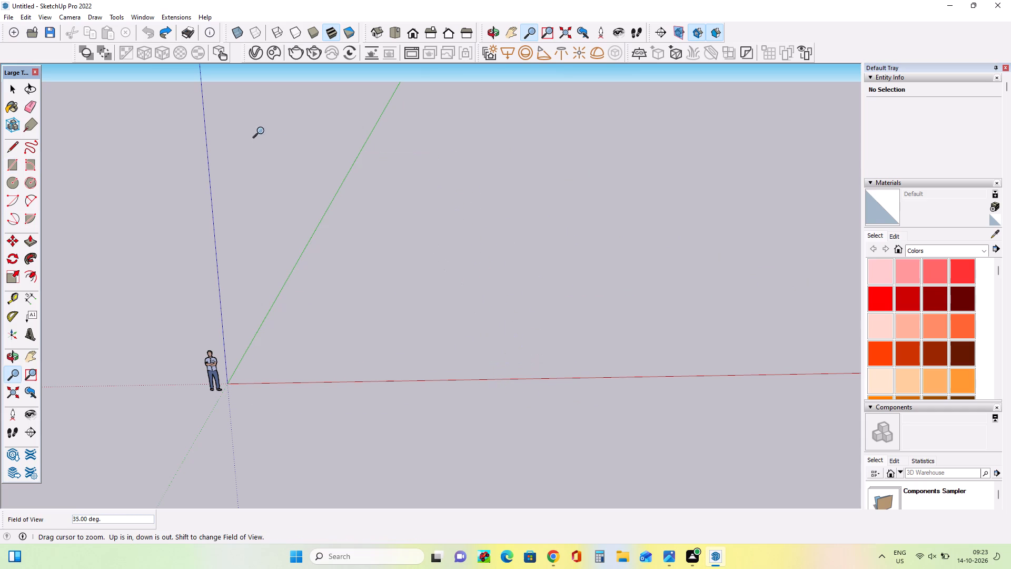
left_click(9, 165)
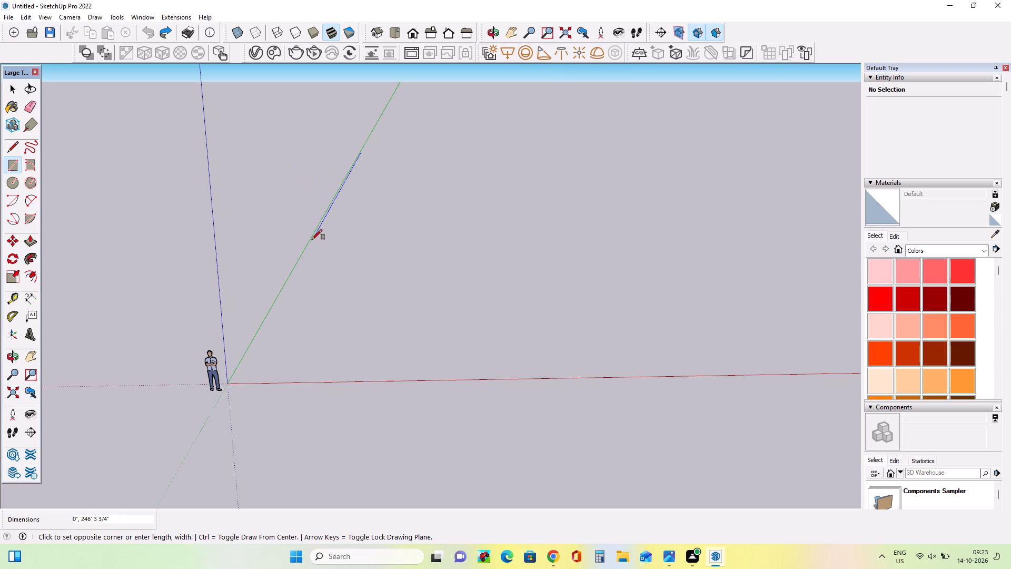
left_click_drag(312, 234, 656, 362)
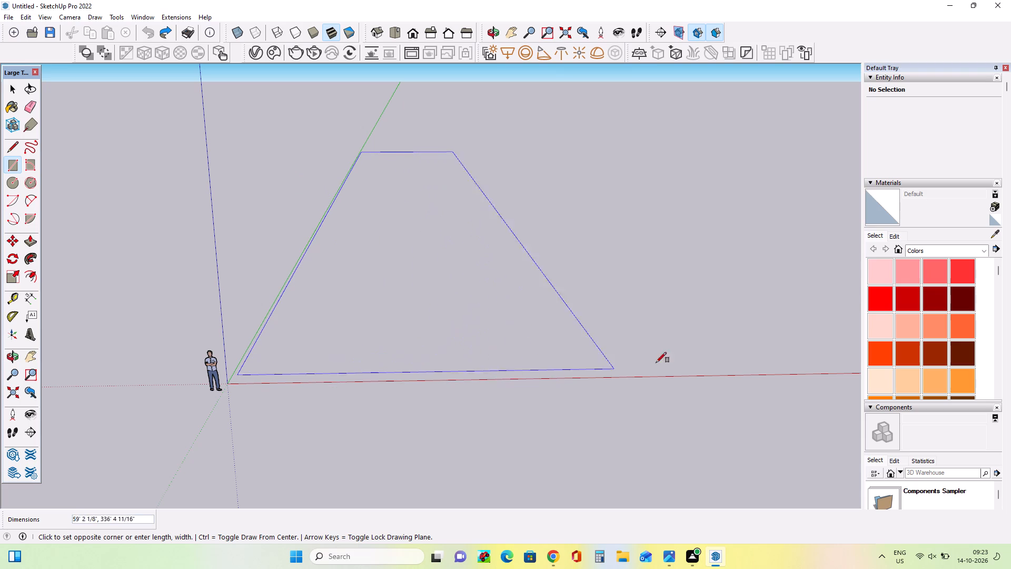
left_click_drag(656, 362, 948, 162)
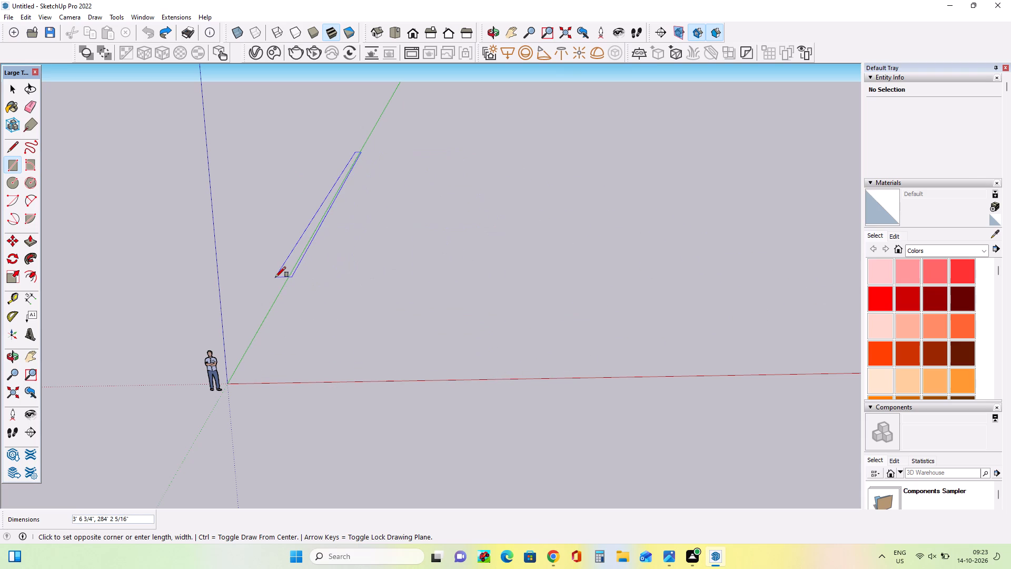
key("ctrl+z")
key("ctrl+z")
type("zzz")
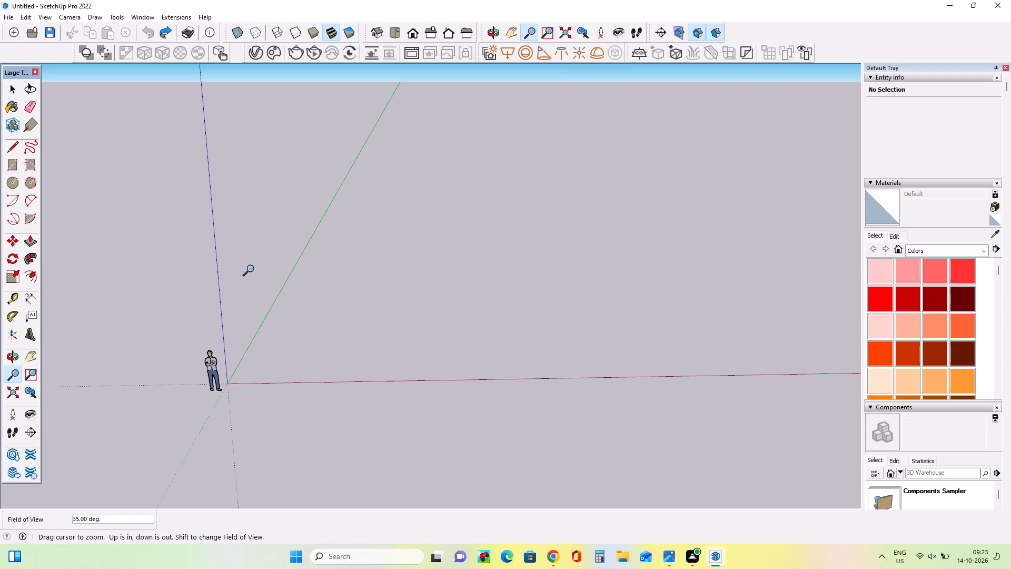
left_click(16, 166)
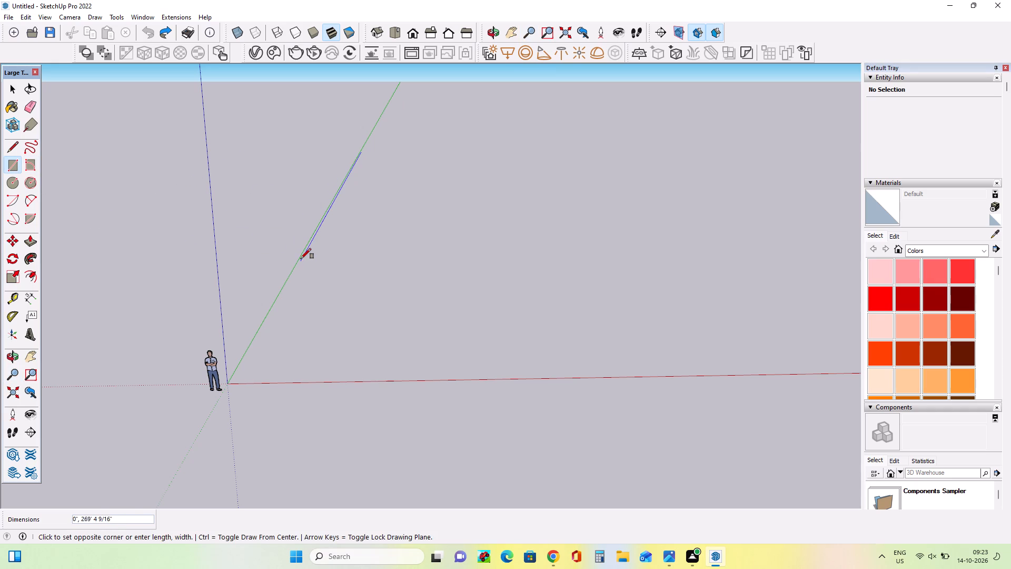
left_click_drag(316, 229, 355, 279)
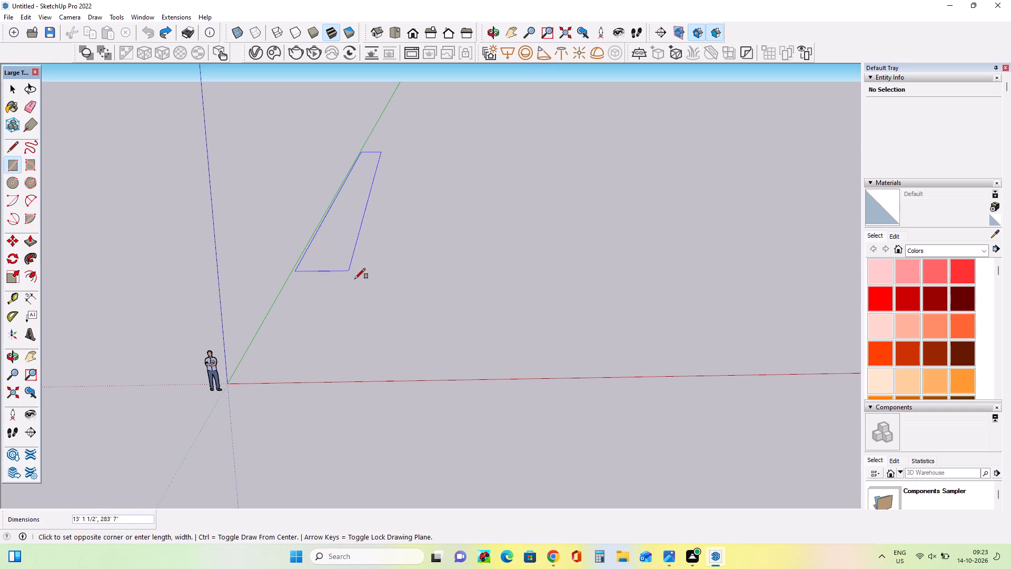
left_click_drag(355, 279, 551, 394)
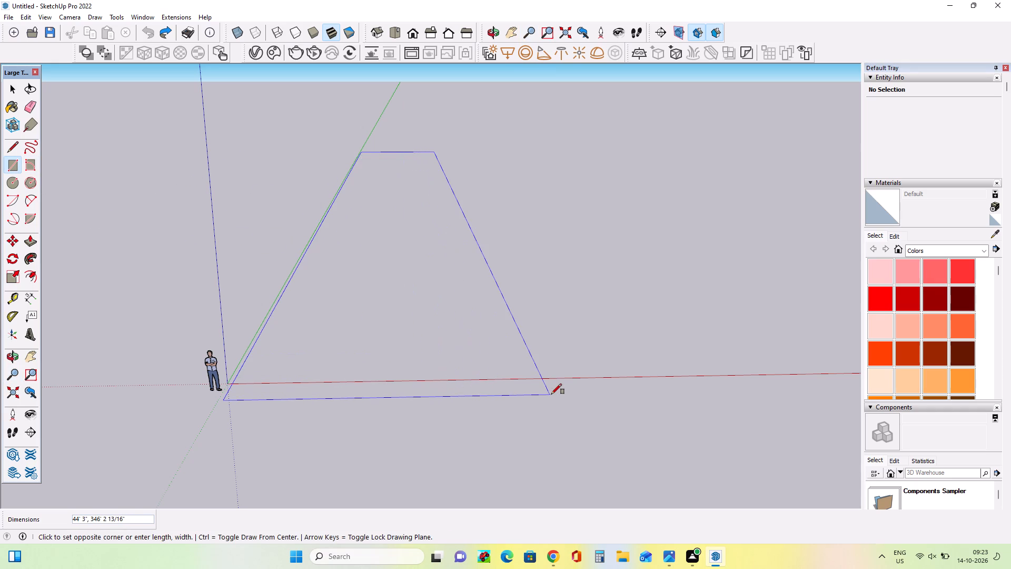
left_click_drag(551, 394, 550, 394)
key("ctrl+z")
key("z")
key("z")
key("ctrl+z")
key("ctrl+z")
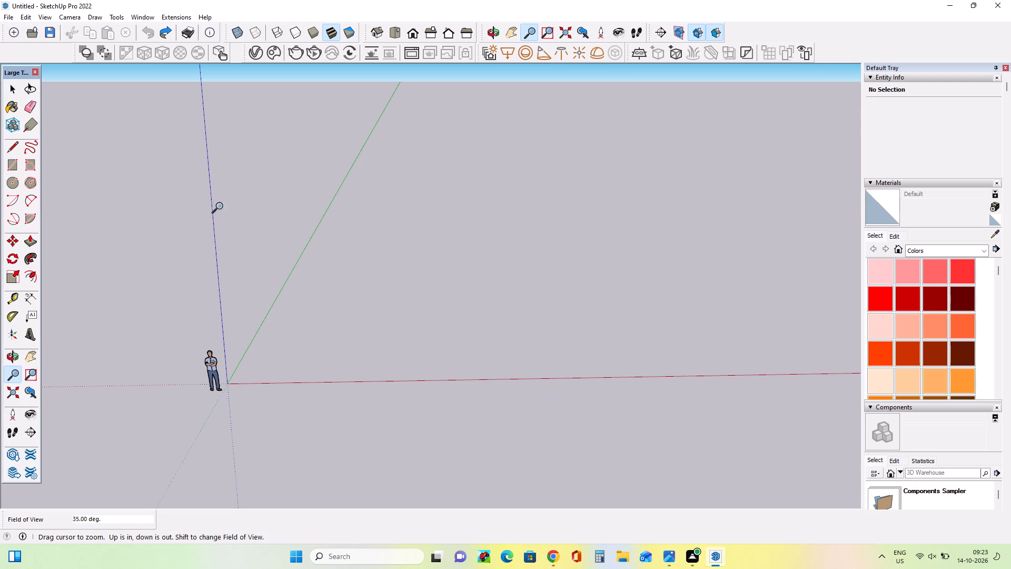
Draw a ground rectangle of about 8,436 sq ft from a point on the green axis to a point along the red axis.
left_click(9, 162)
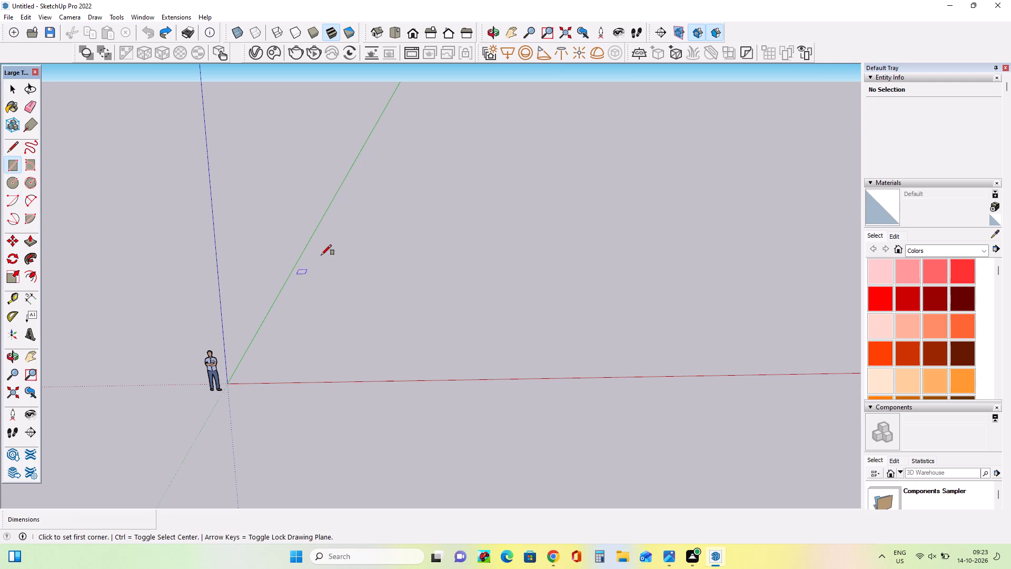
left_click_drag(318, 223, 442, 364)
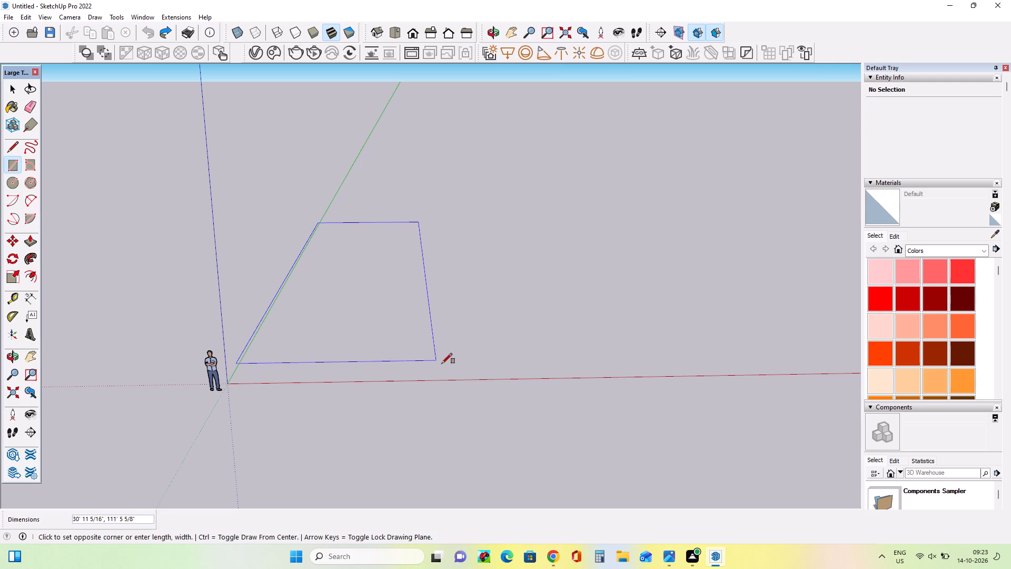
left_click_drag(442, 364, 720, 375)
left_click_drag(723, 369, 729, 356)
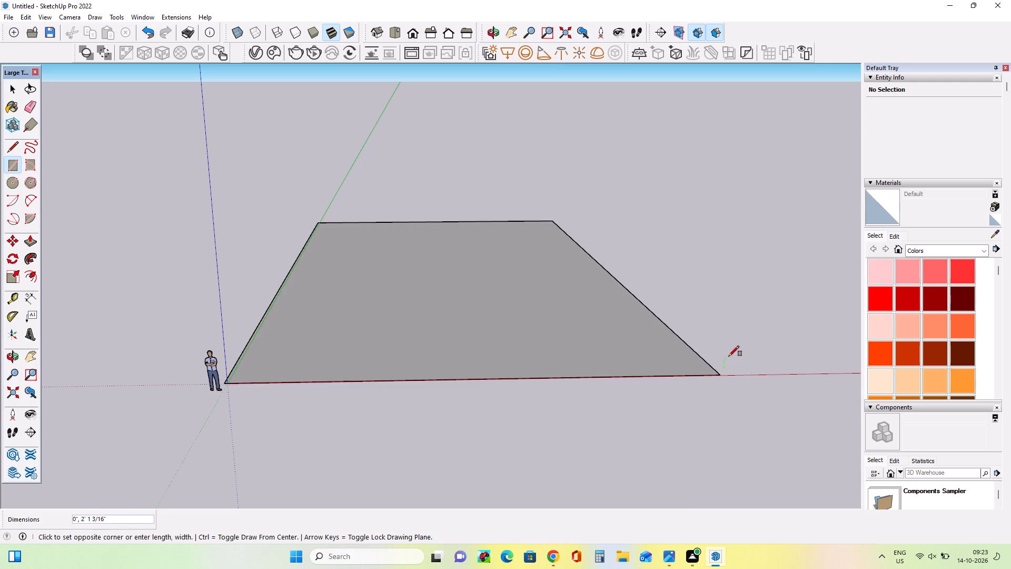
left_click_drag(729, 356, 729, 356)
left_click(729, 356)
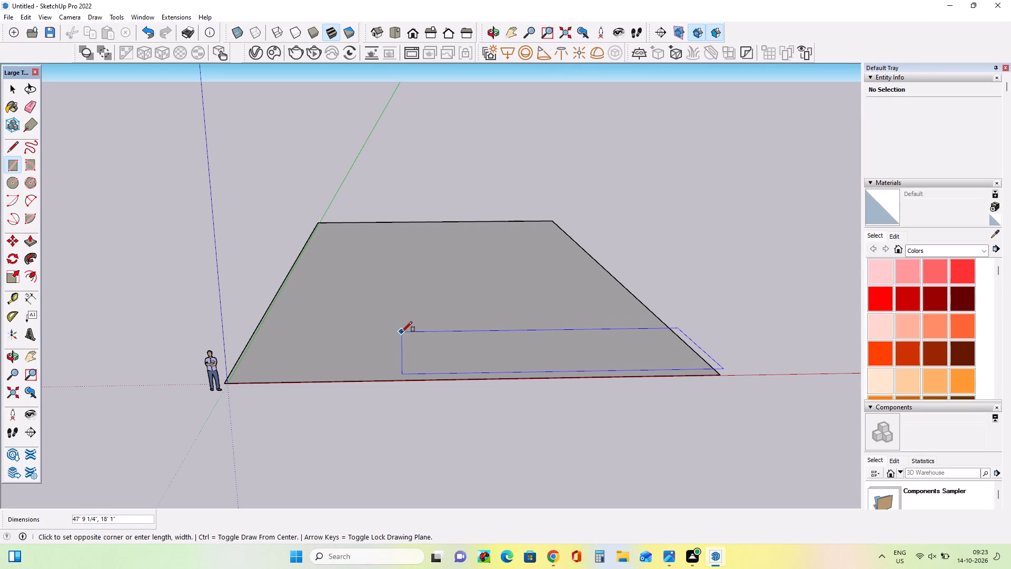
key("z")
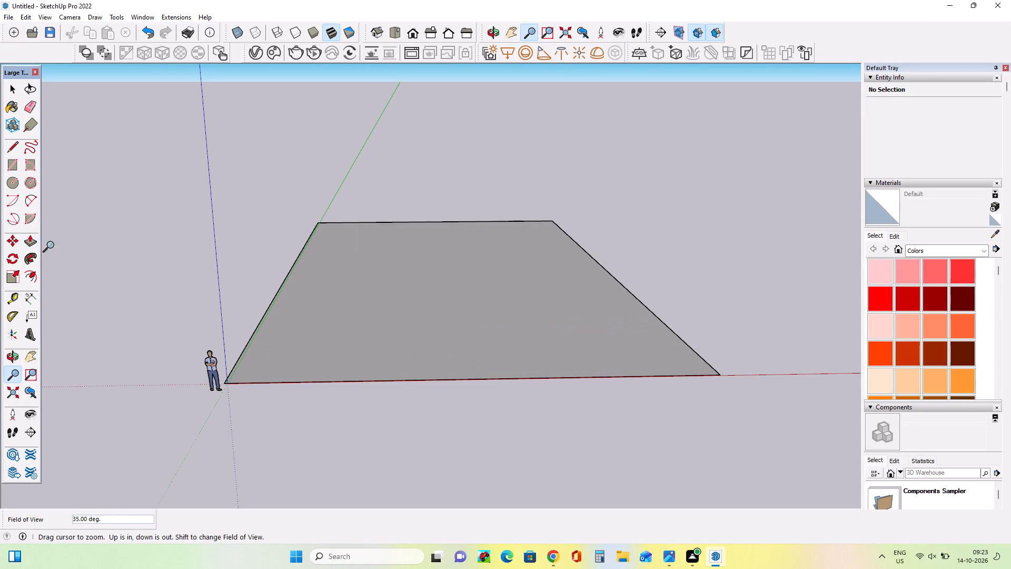
Extrude the ground rectangle upward about 38' 2 7/8" with Push/Pull to form the building block.
left_click(30, 235)
left_click_drag(379, 320, 380, 319)
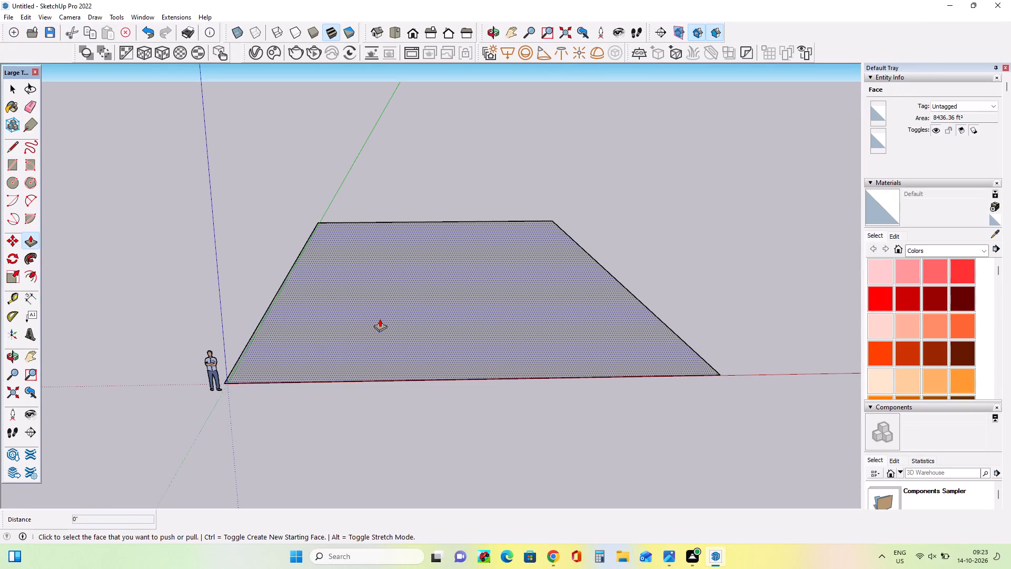
left_click_drag(380, 319, 381, 99)
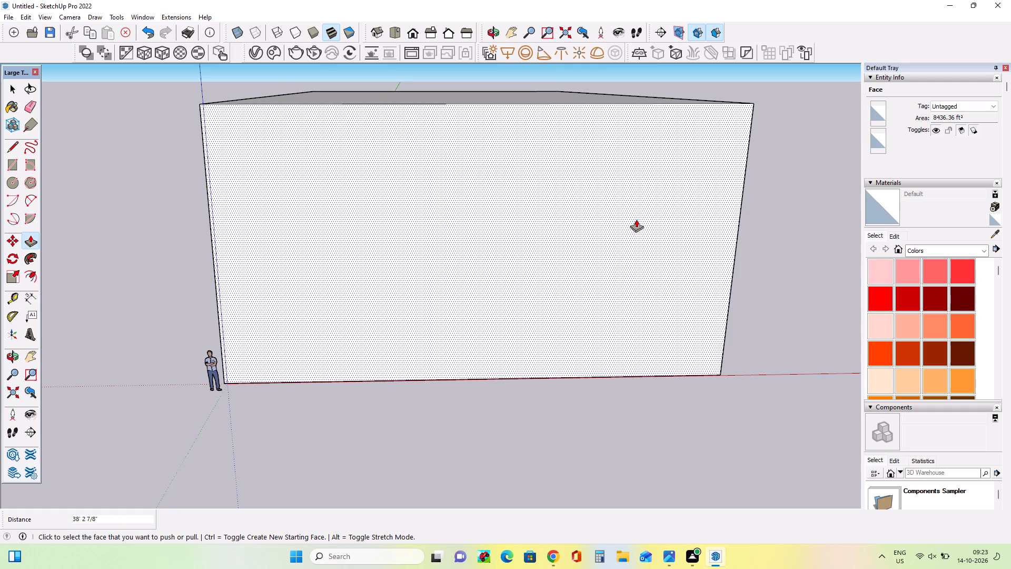
Push/Pull the block's front face forward about 11 3/16".
left_click_drag(652, 229, 417, 252)
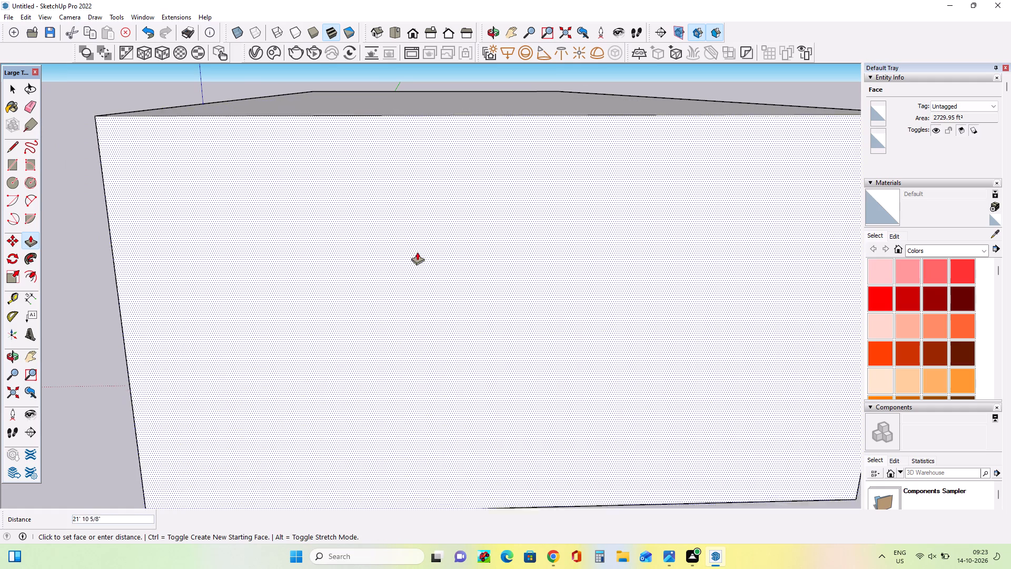
left_click_drag(417, 252, 412, 248)
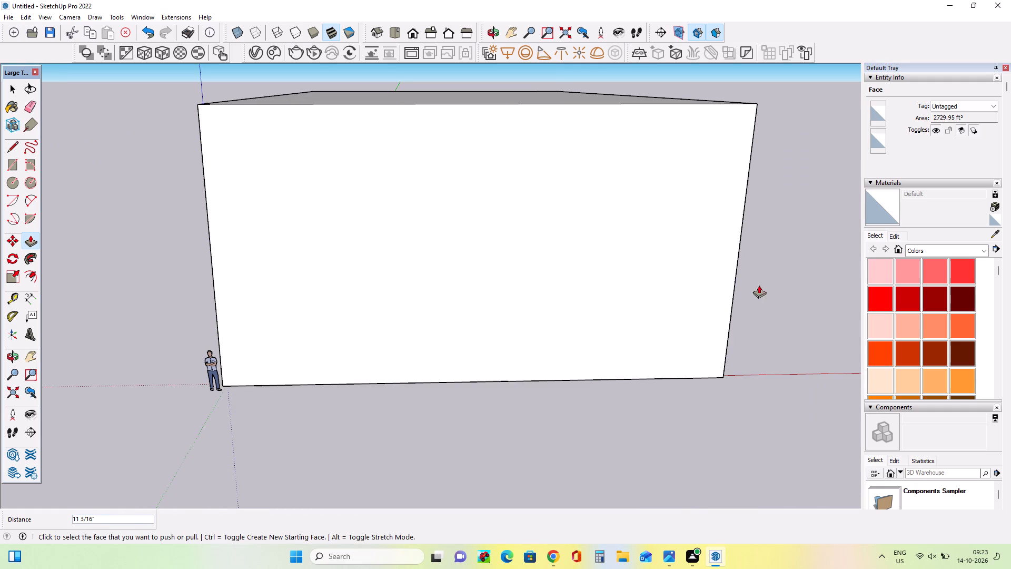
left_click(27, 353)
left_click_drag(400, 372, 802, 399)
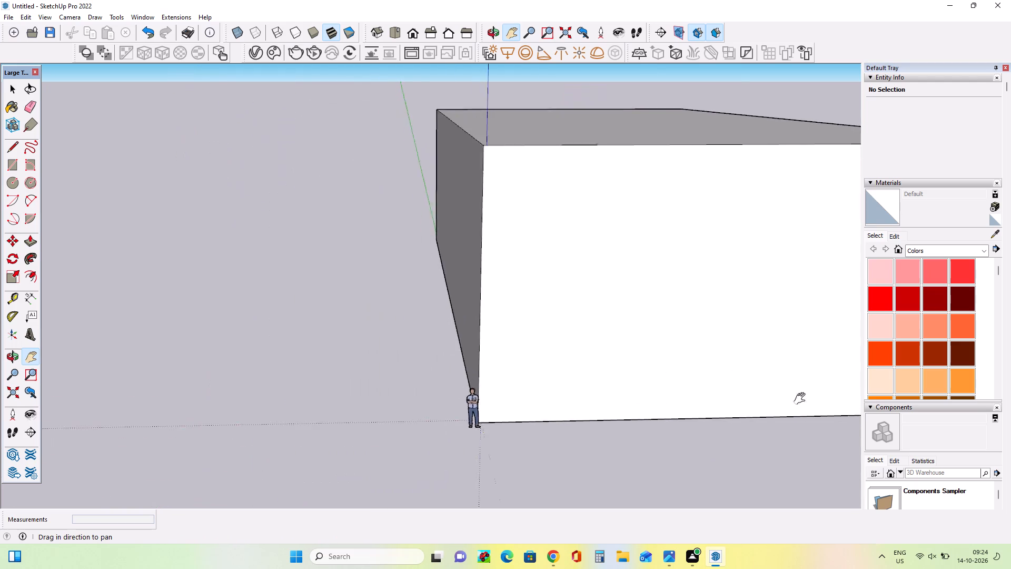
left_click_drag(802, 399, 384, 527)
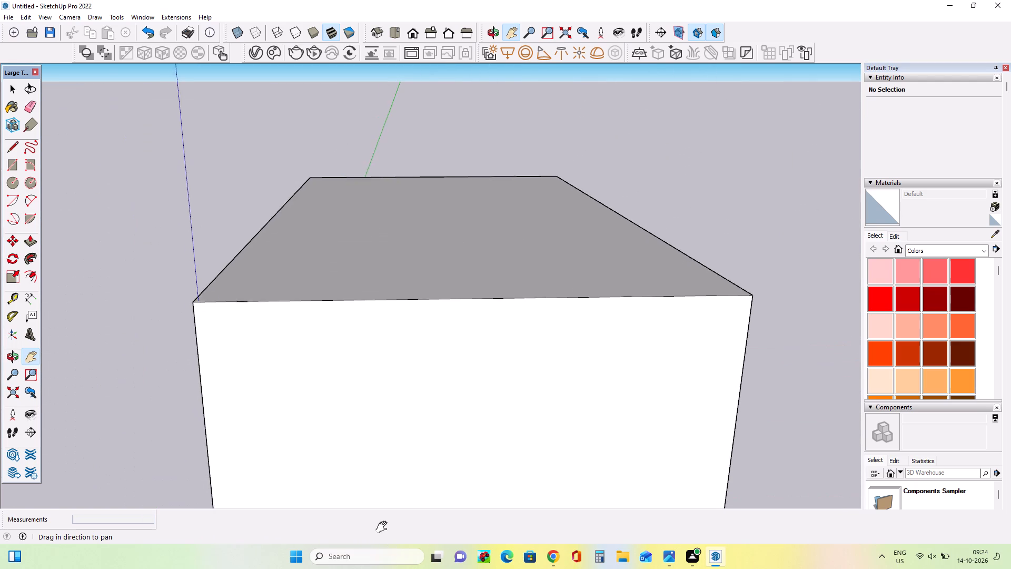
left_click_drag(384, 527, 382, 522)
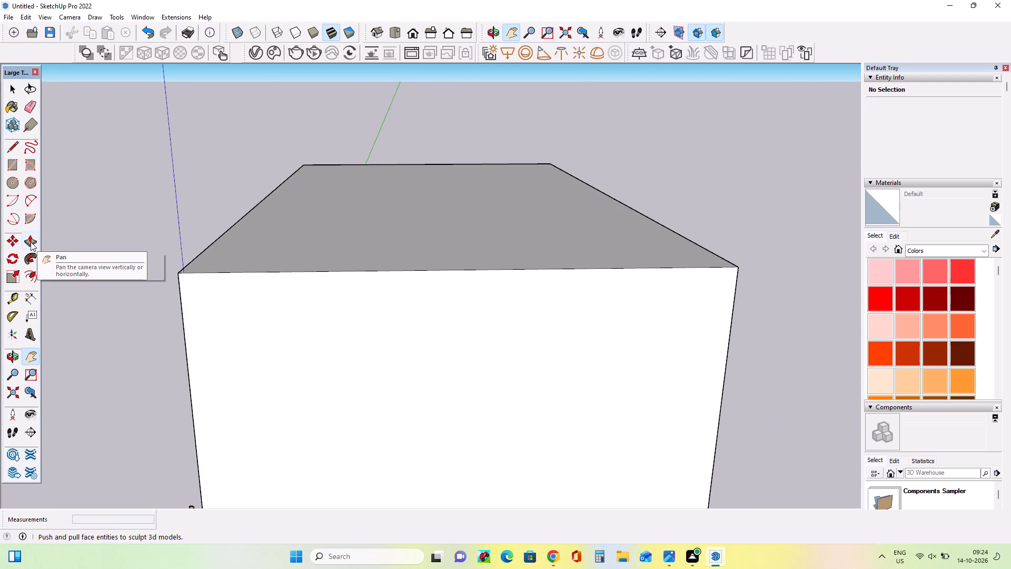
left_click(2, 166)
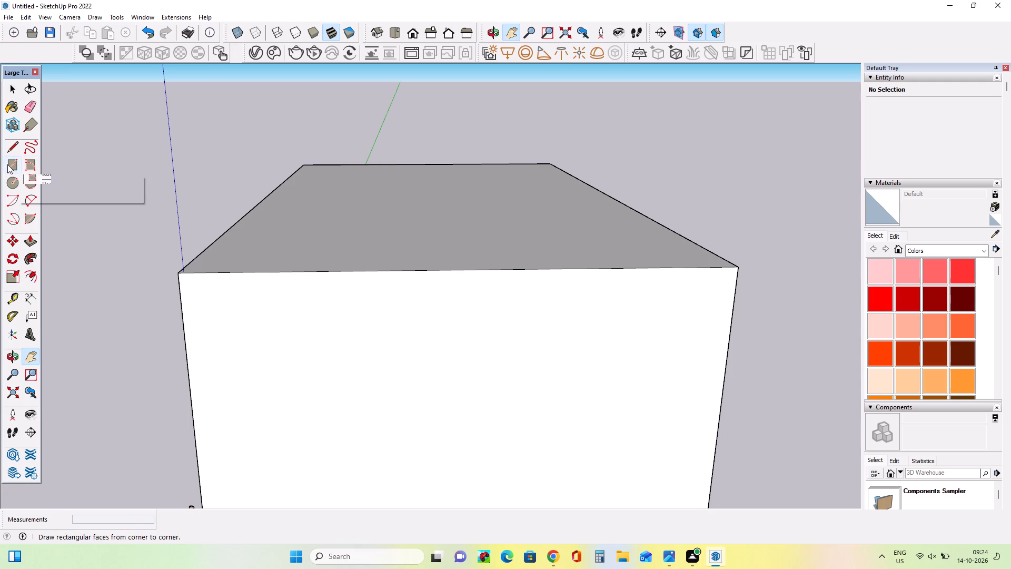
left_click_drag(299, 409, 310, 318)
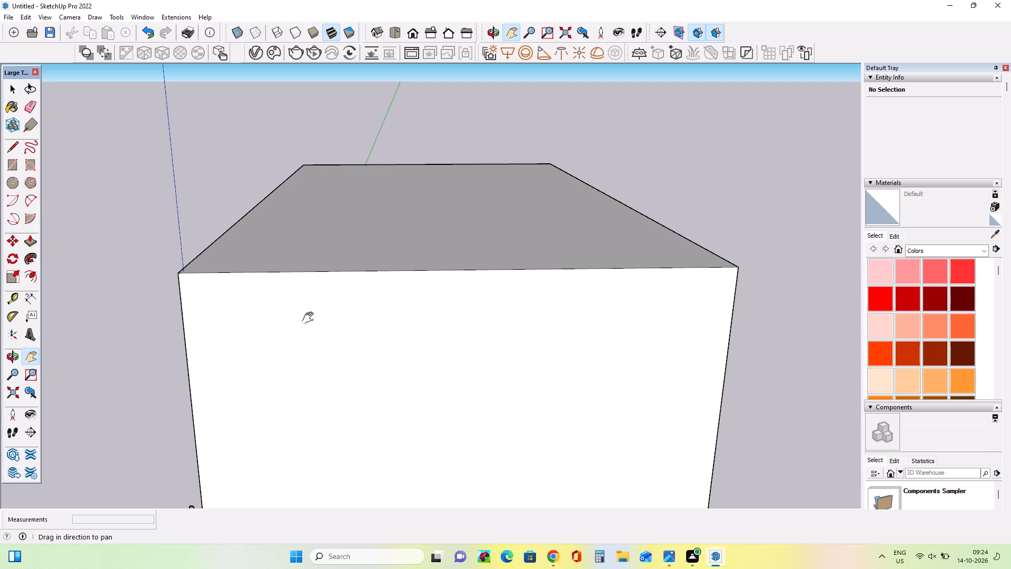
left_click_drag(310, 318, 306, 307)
Pull the side face farthest from the scale figure outward along the red axis, enlarging the front face to about 6,338 sq ft.
left_click_drag(317, 357, 78, 319)
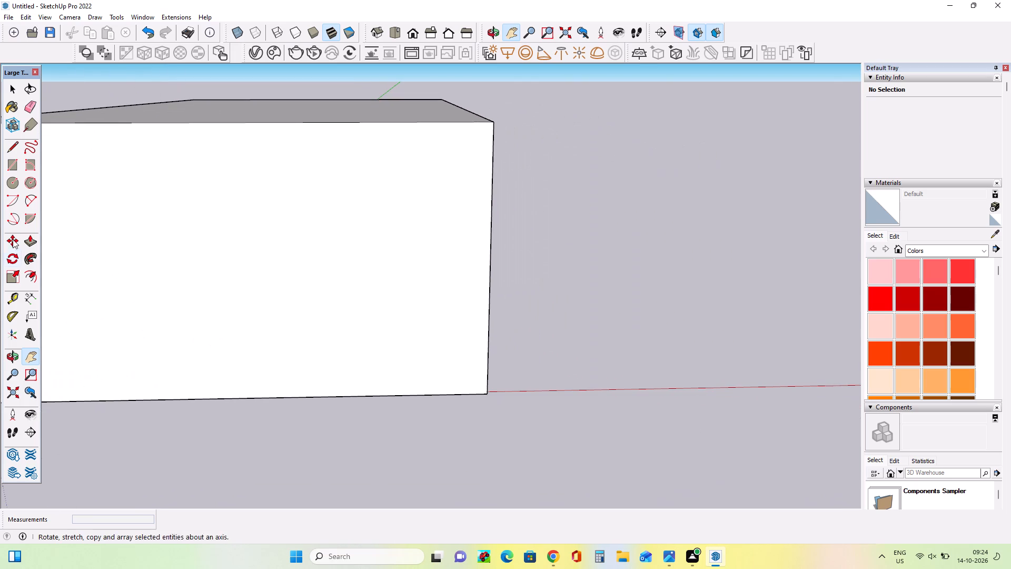
left_click(25, 242)
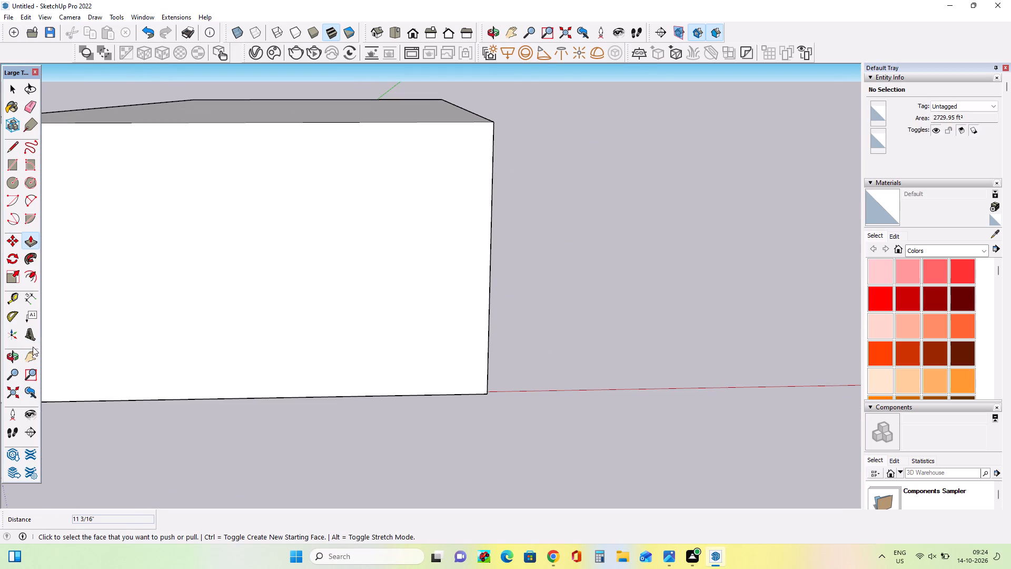
left_click(32, 362)
left_click_drag(357, 316, 39, 340)
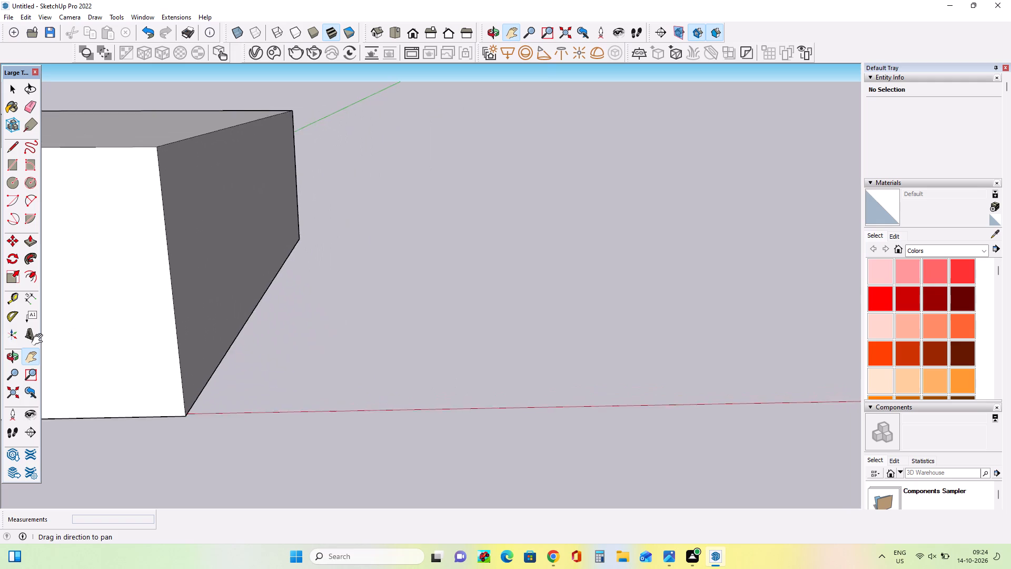
left_click_drag(39, 340, 0, 352)
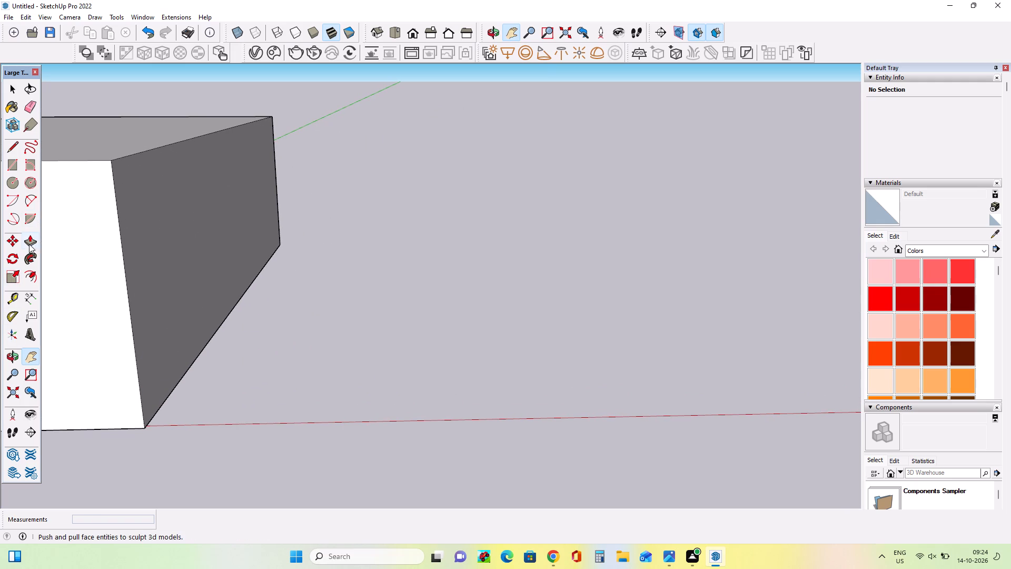
left_click(29, 244)
left_click_drag(206, 209, 711, 417)
Push/Pull the widened front face by about 3/8".
left_click_drag(366, 311, 381, 369)
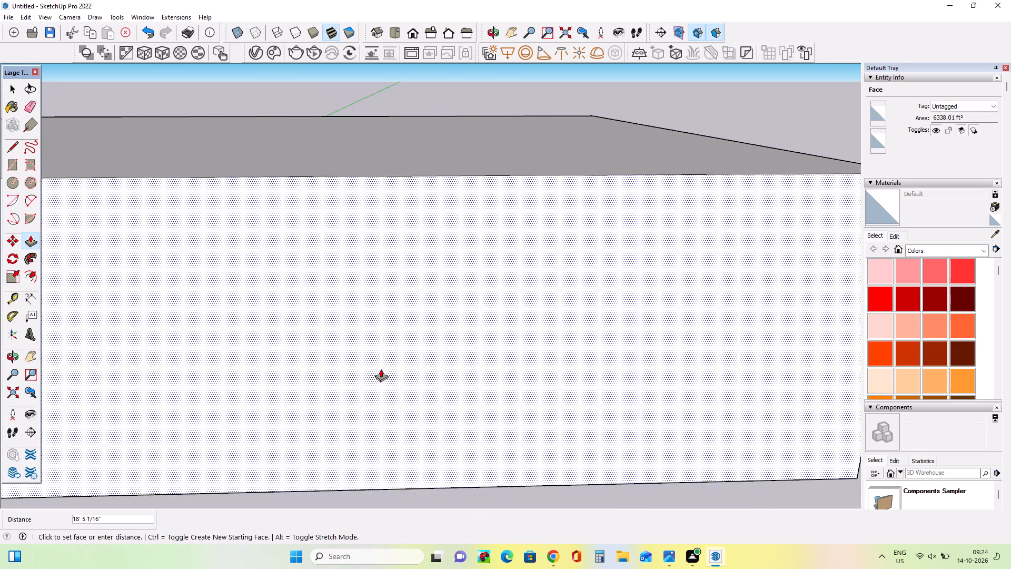
left_click_drag(381, 369, 424, 305)
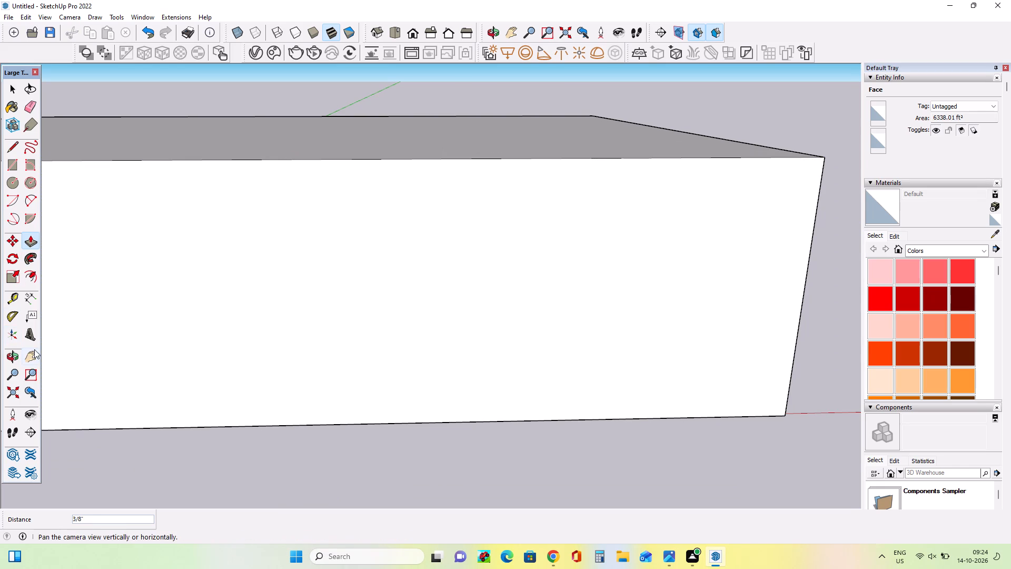
Push the side face beside the scale figure inward along the red axis by about 35' 8 5/8".
left_click_drag(26, 357, 39, 356)
left_click_drag(150, 303, 527, 248)
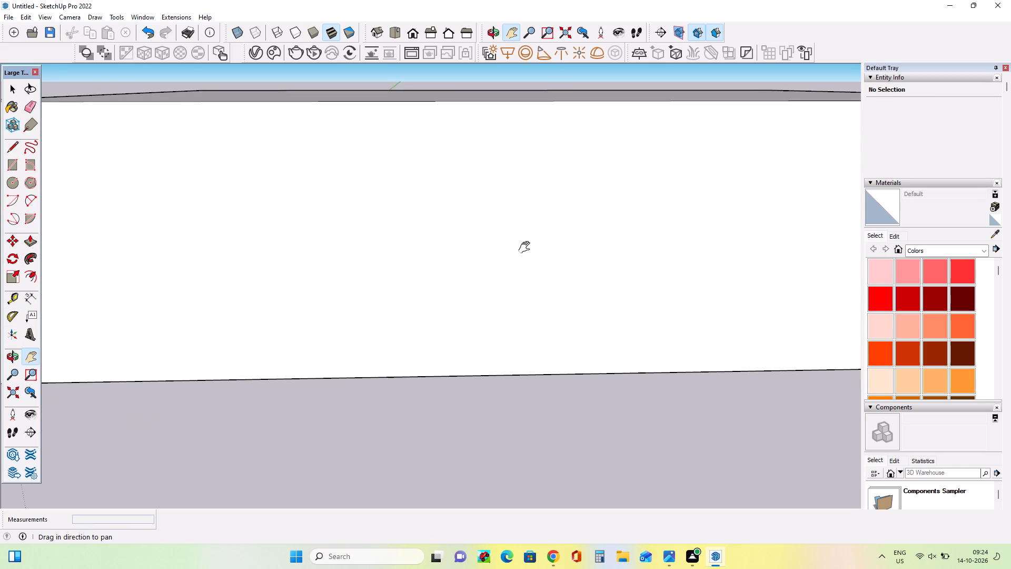
left_click_drag(527, 248, 785, 217)
right_click(765, 228)
left_click(765, 228)
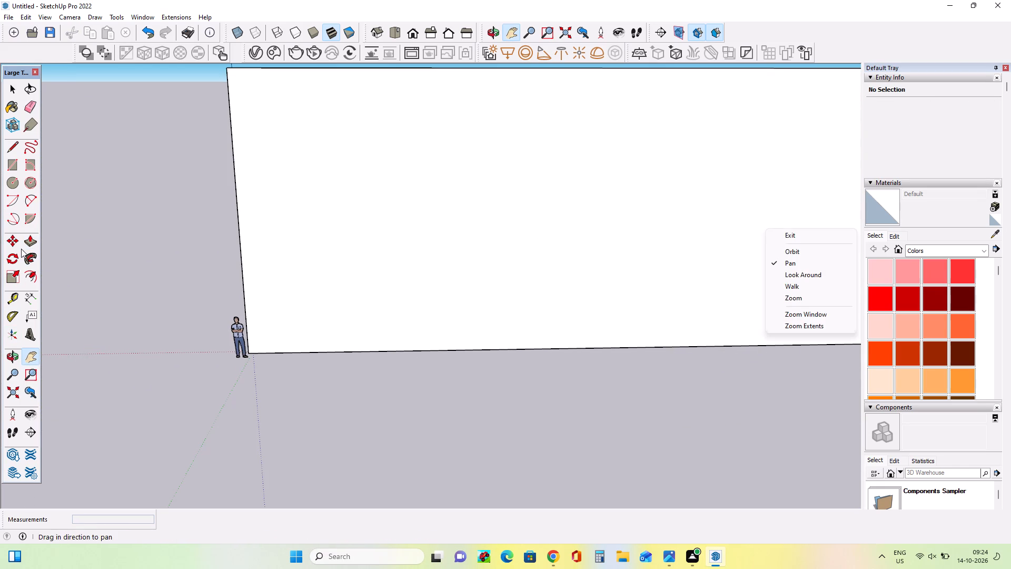
left_click(27, 236)
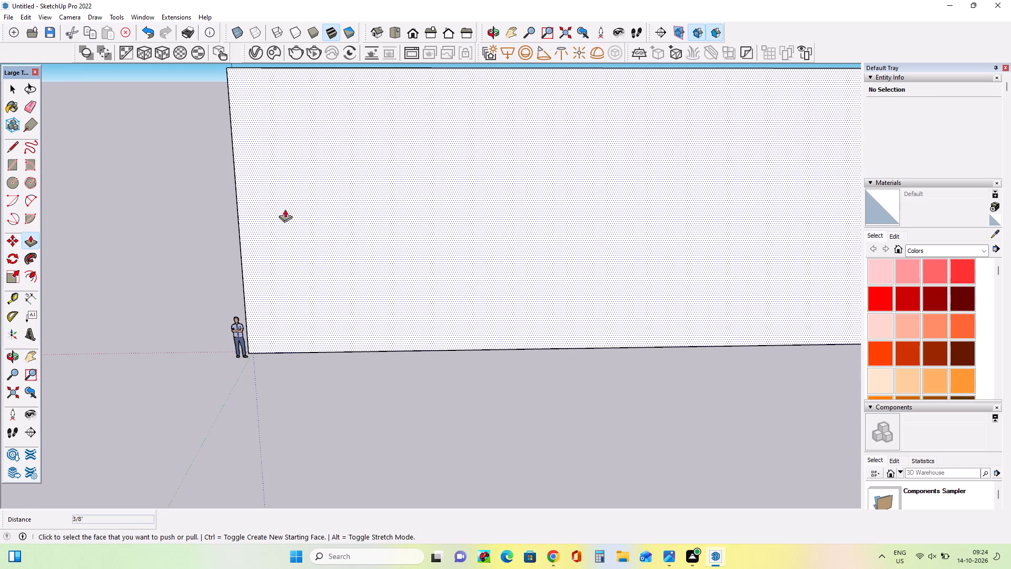
left_click_drag(31, 351, 36, 351)
left_click_drag(324, 171, 711, 252)
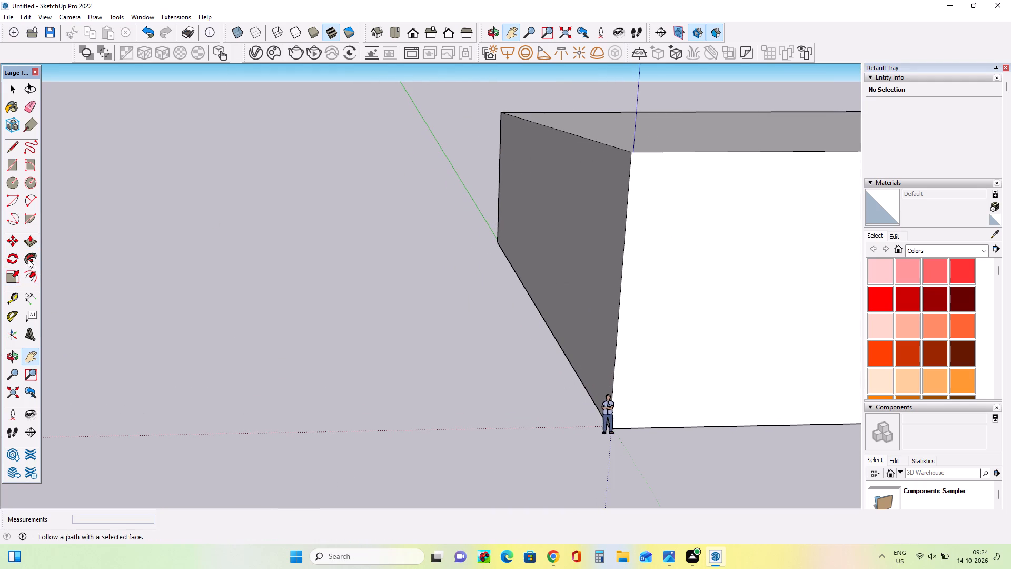
left_click(31, 245)
left_click_drag(564, 208, 581, 204)
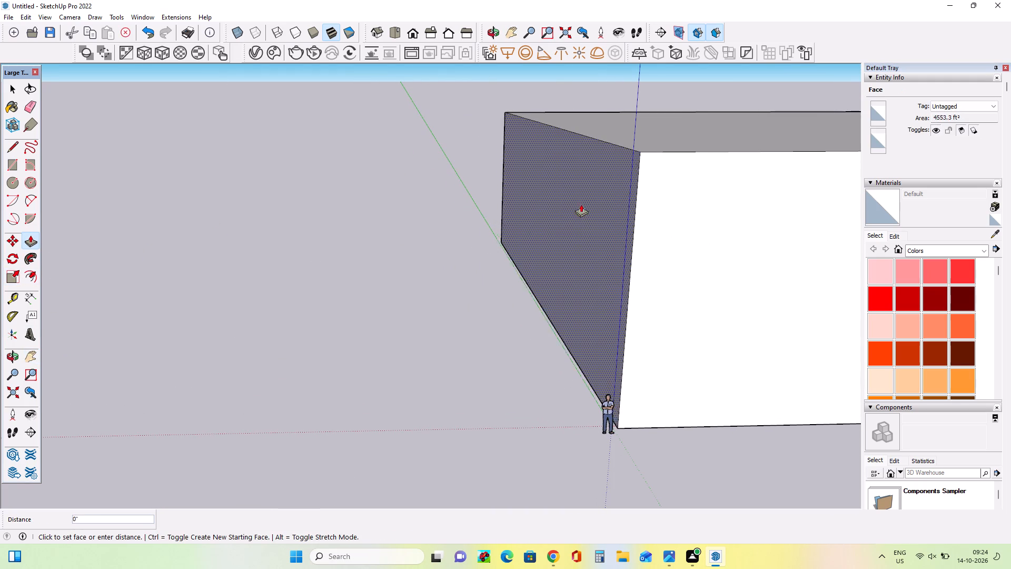
left_click_drag(581, 204, 761, 211)
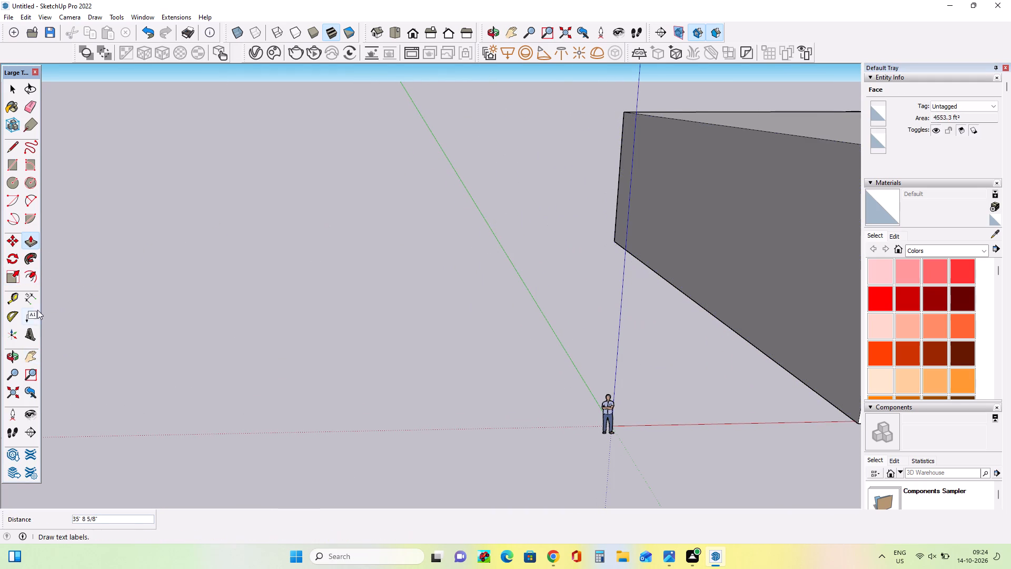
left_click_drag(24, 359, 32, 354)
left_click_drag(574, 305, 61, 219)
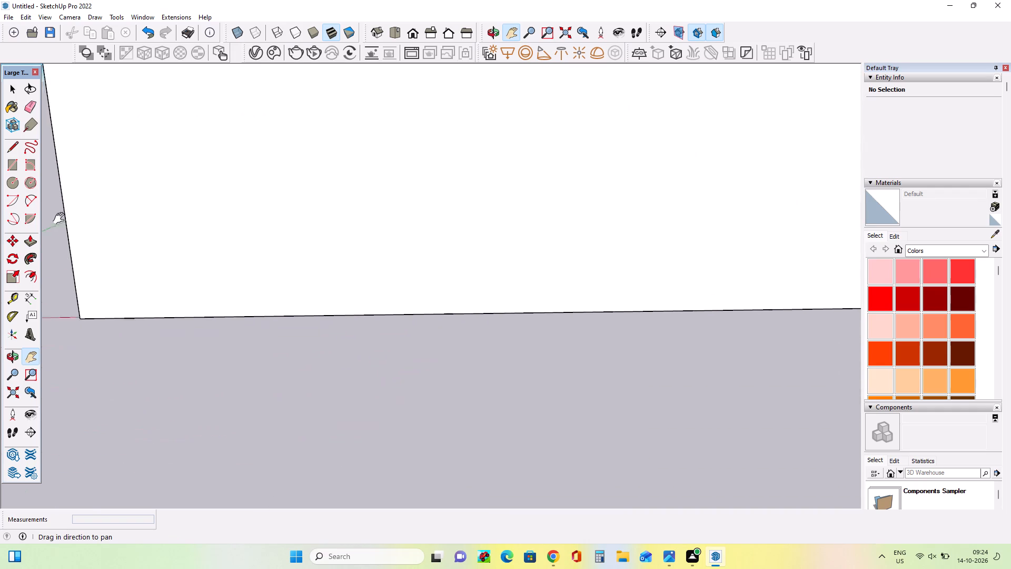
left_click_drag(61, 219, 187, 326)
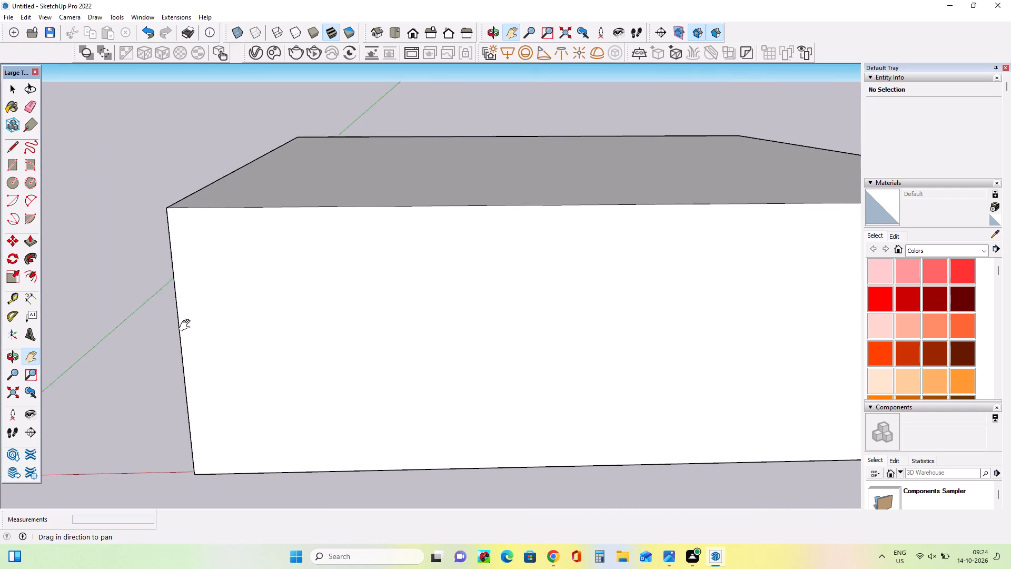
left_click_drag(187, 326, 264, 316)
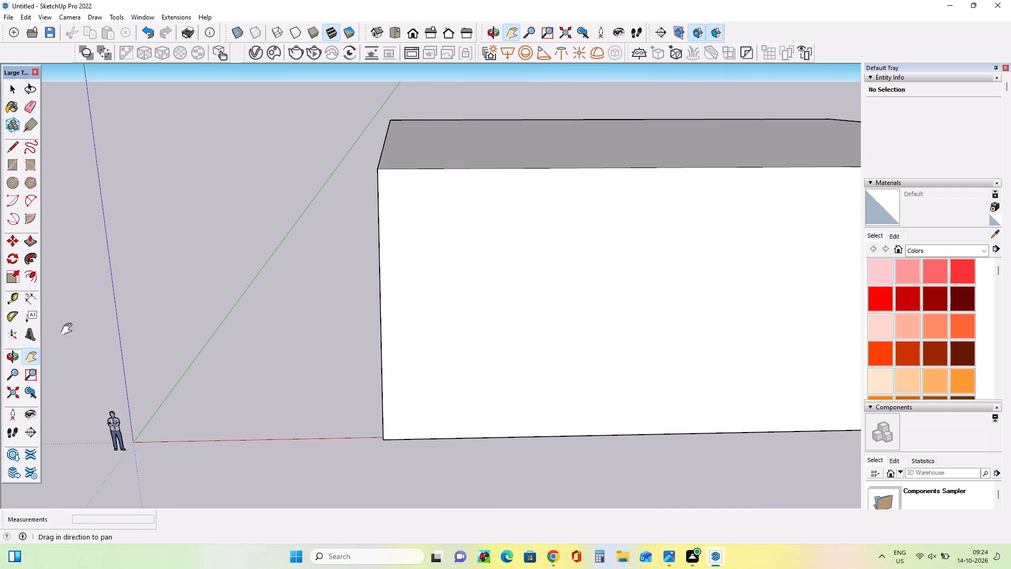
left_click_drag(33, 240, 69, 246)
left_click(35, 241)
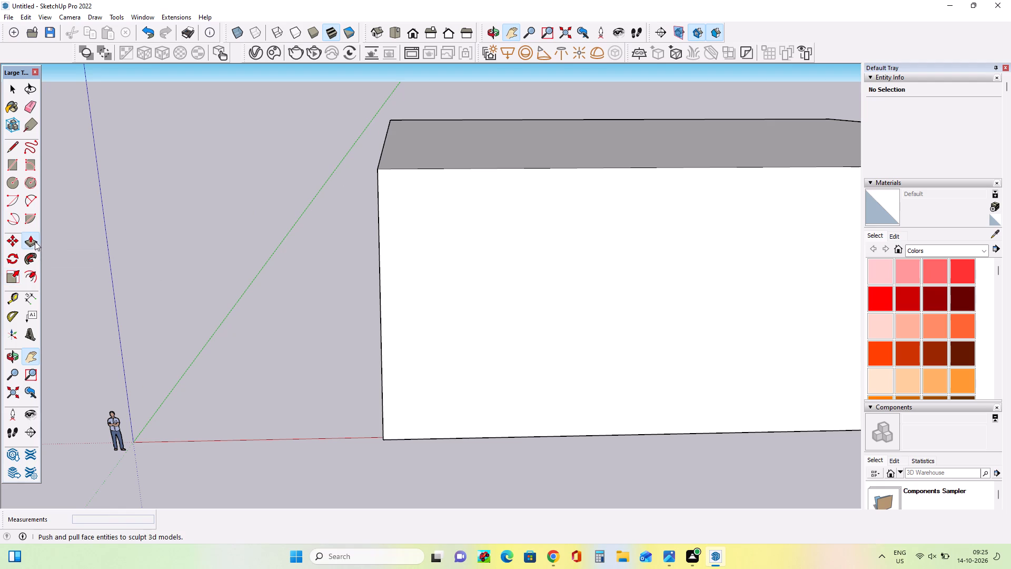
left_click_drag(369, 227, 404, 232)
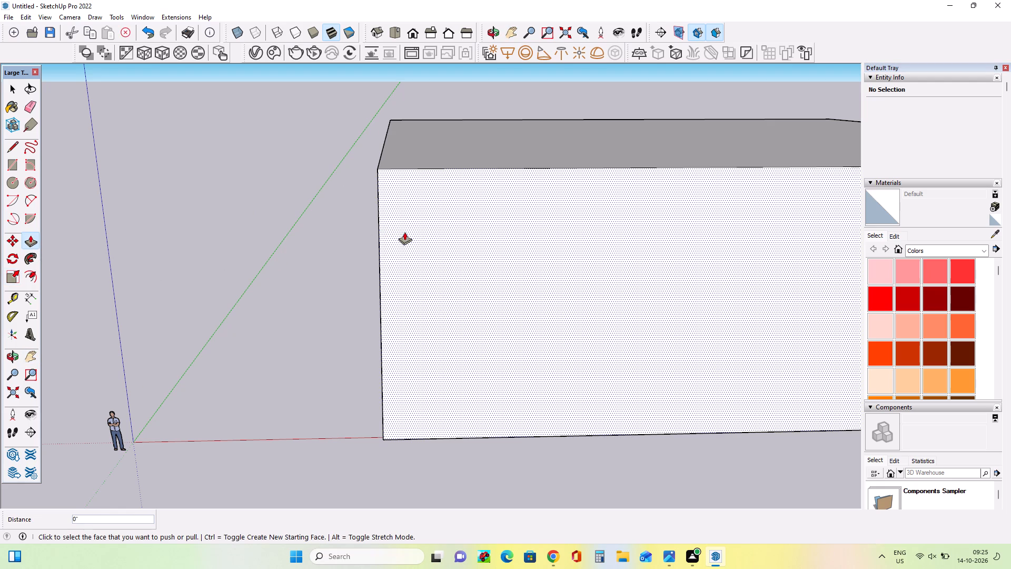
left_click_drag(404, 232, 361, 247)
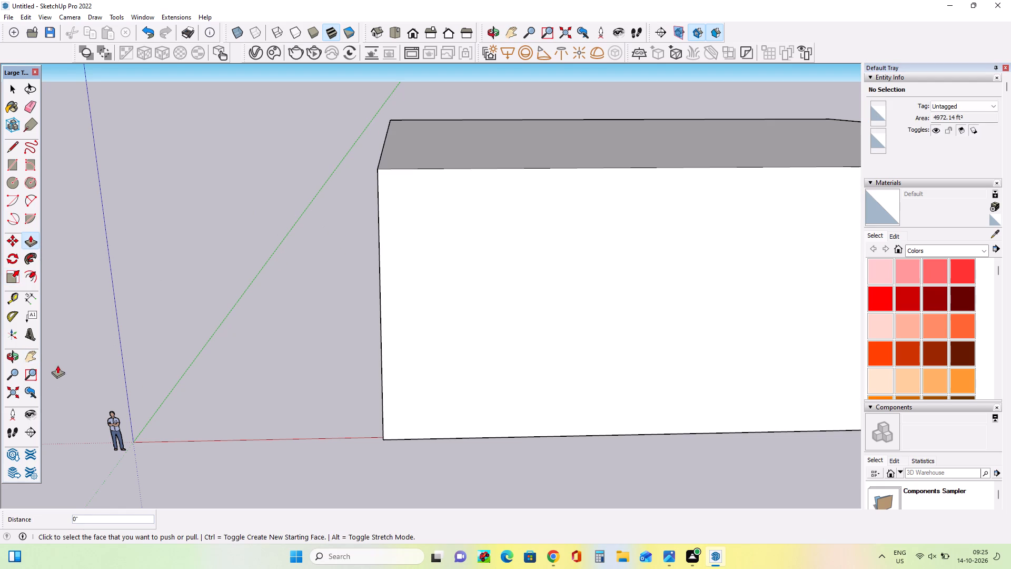
Push the side face nearest the scale figure further inward along the red axis, shortening the block again.
left_click(39, 358)
left_click_drag(322, 284, 643, 295)
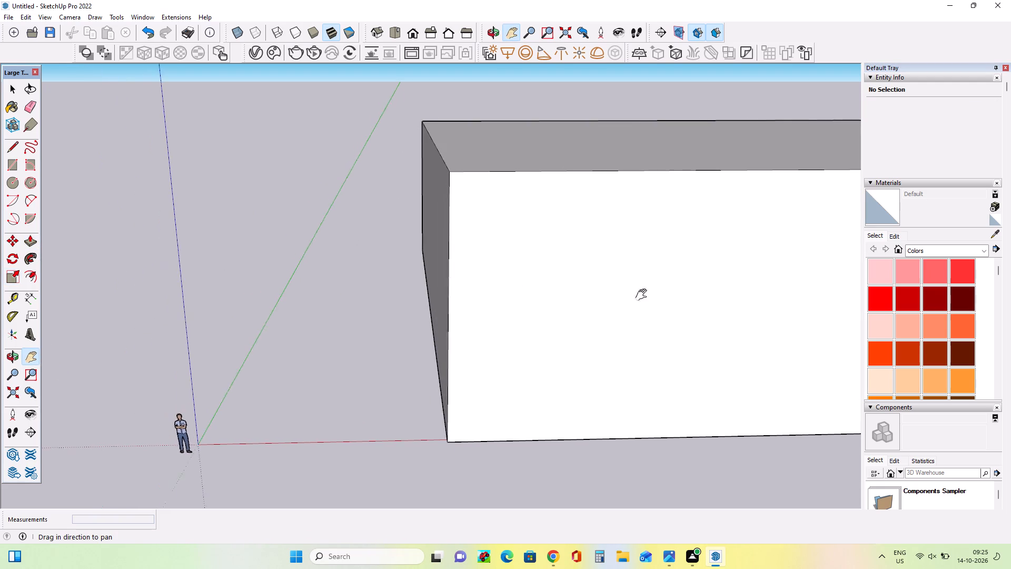
left_click_drag(643, 295, 679, 299)
left_click(34, 242)
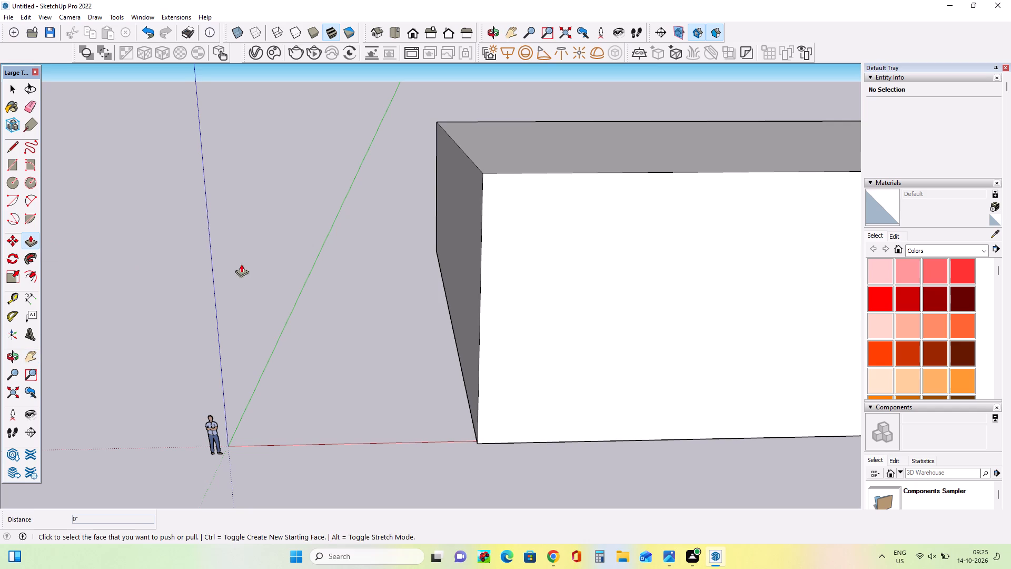
left_click_drag(473, 238, 774, 229)
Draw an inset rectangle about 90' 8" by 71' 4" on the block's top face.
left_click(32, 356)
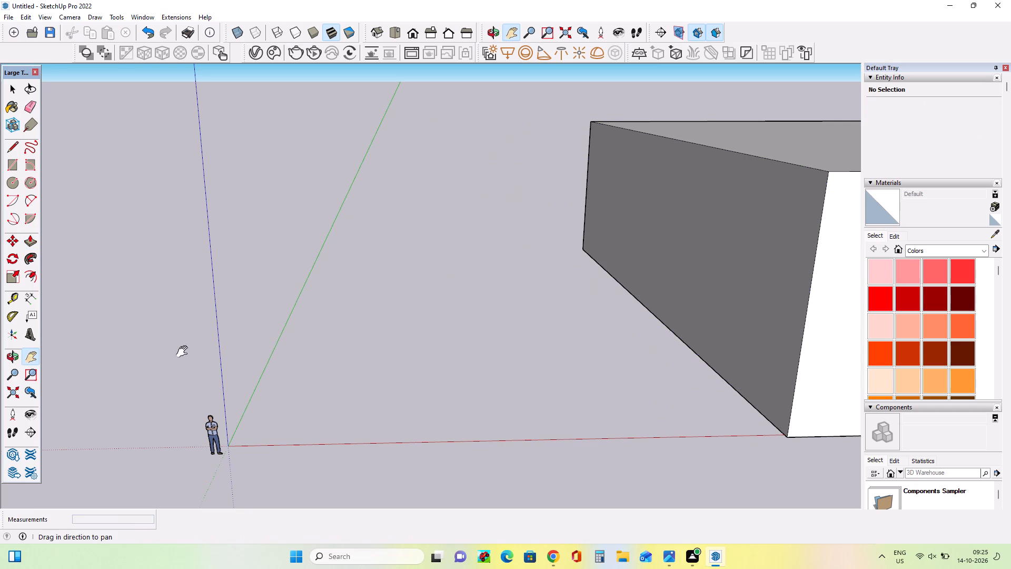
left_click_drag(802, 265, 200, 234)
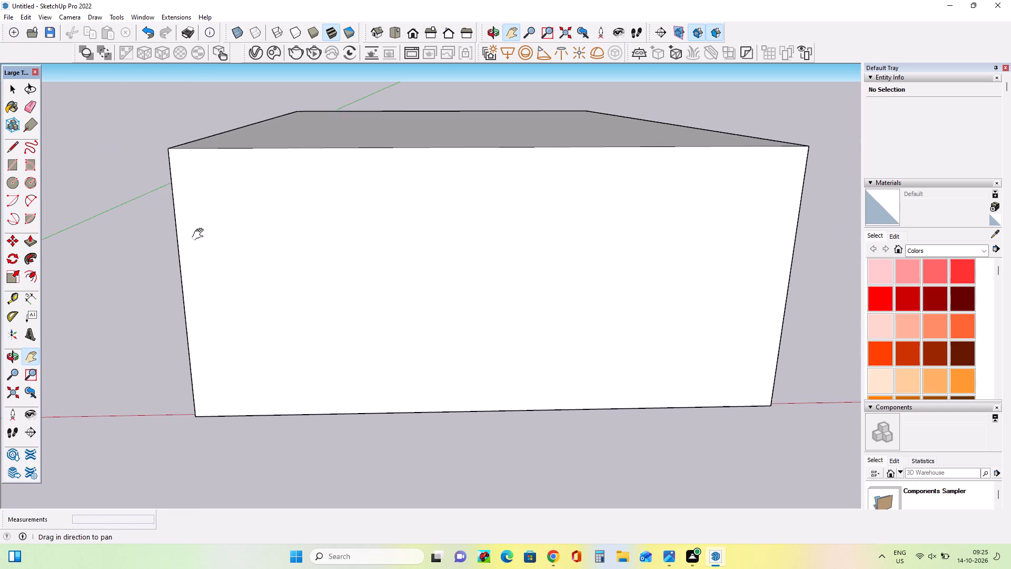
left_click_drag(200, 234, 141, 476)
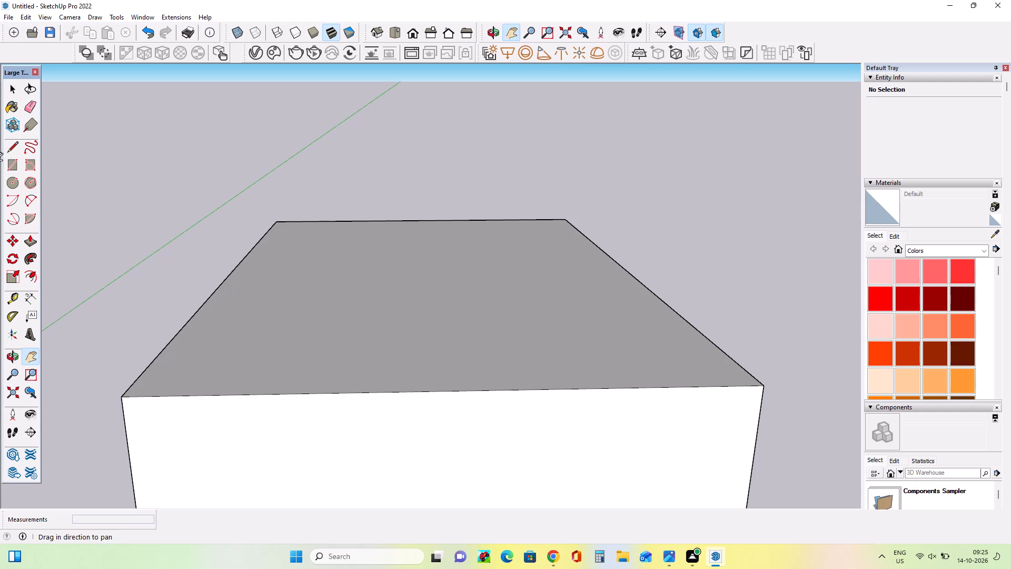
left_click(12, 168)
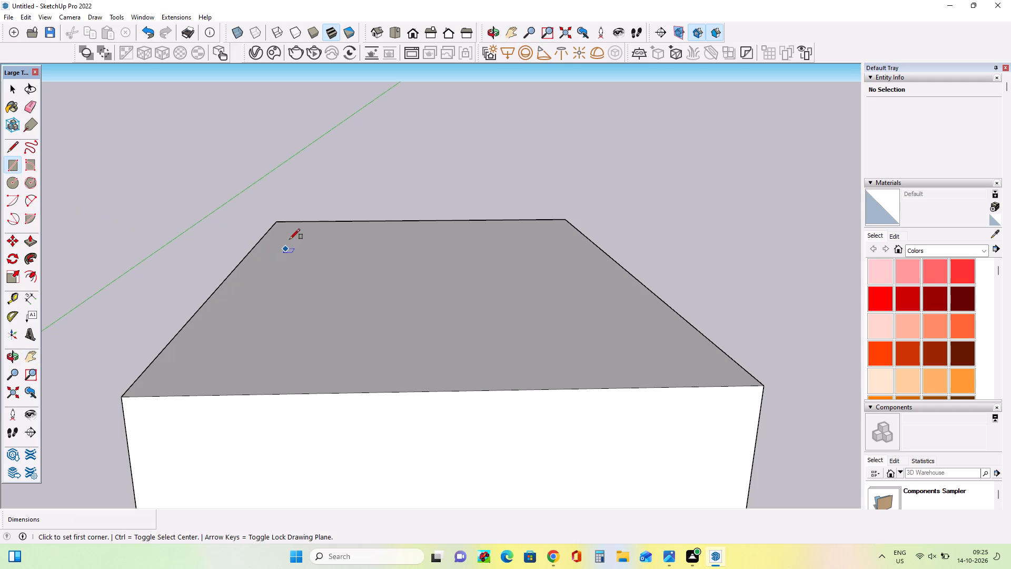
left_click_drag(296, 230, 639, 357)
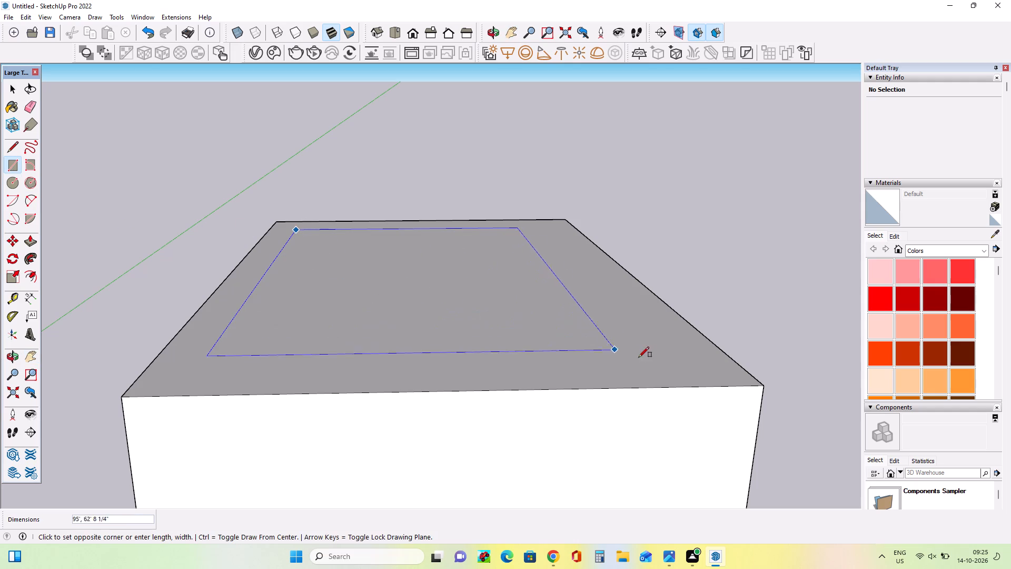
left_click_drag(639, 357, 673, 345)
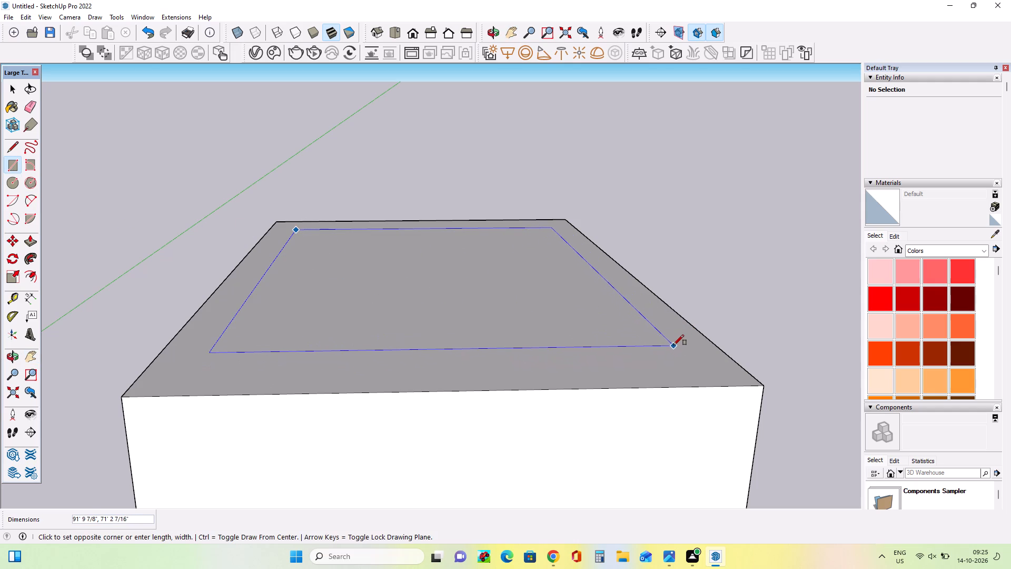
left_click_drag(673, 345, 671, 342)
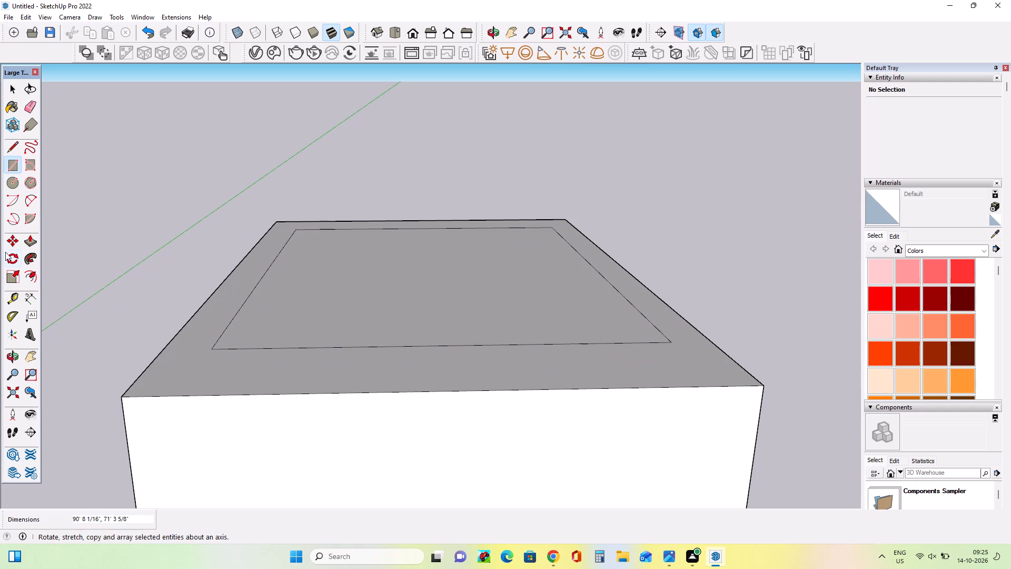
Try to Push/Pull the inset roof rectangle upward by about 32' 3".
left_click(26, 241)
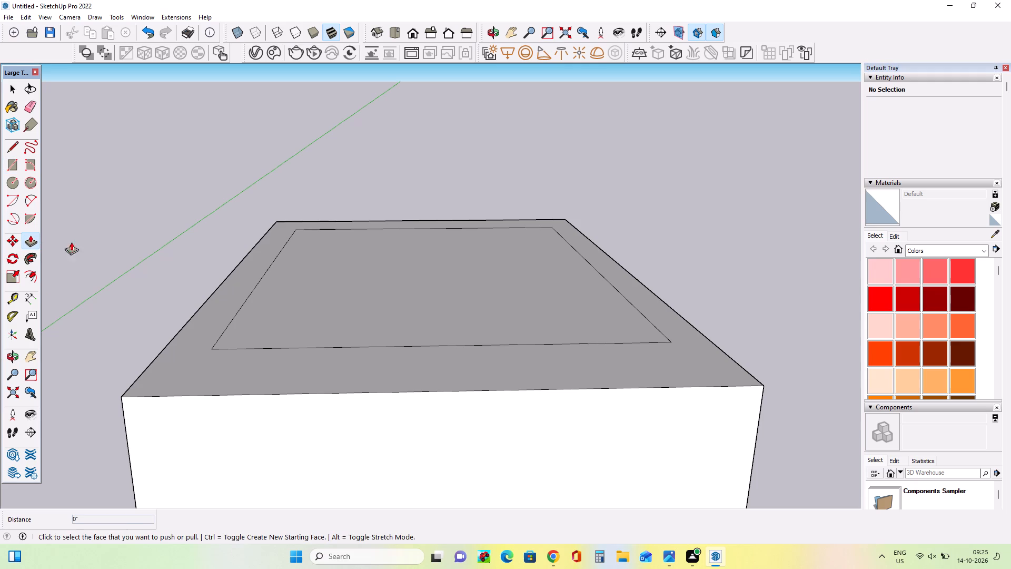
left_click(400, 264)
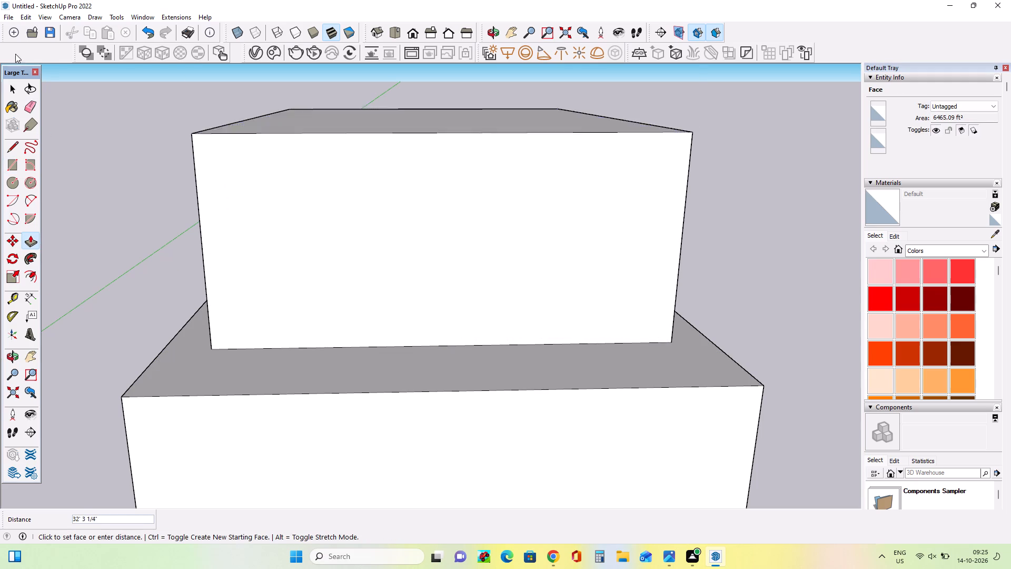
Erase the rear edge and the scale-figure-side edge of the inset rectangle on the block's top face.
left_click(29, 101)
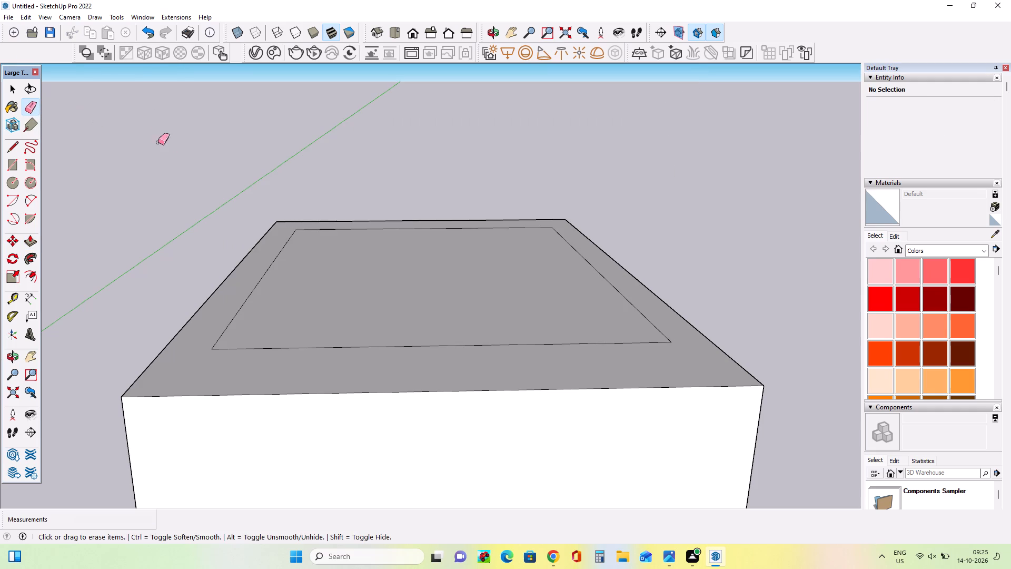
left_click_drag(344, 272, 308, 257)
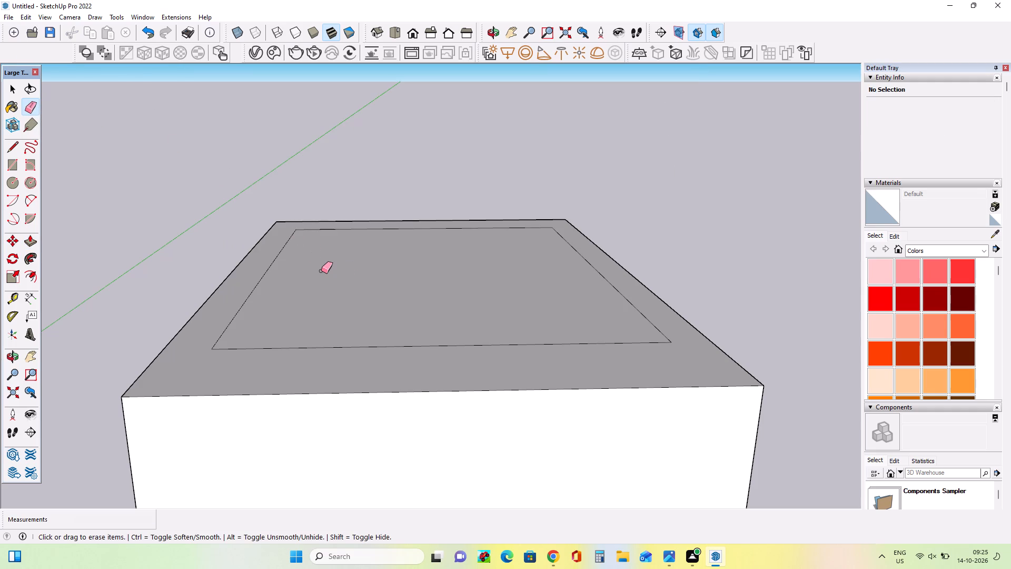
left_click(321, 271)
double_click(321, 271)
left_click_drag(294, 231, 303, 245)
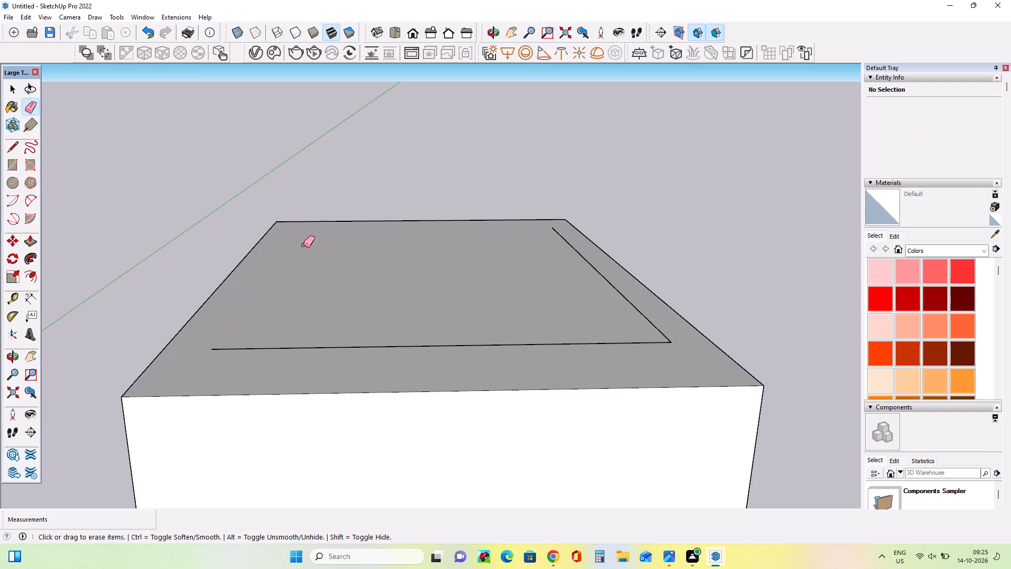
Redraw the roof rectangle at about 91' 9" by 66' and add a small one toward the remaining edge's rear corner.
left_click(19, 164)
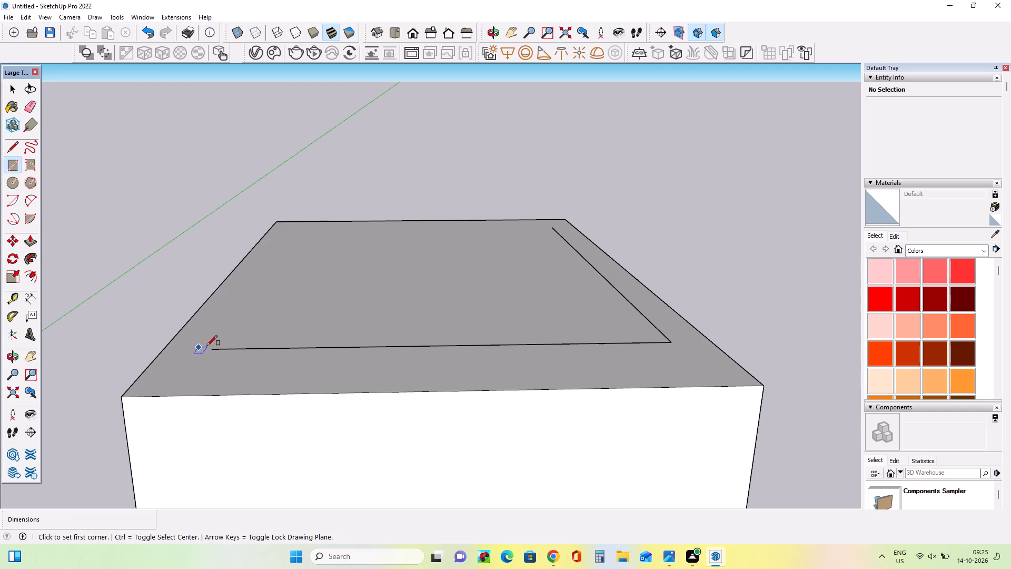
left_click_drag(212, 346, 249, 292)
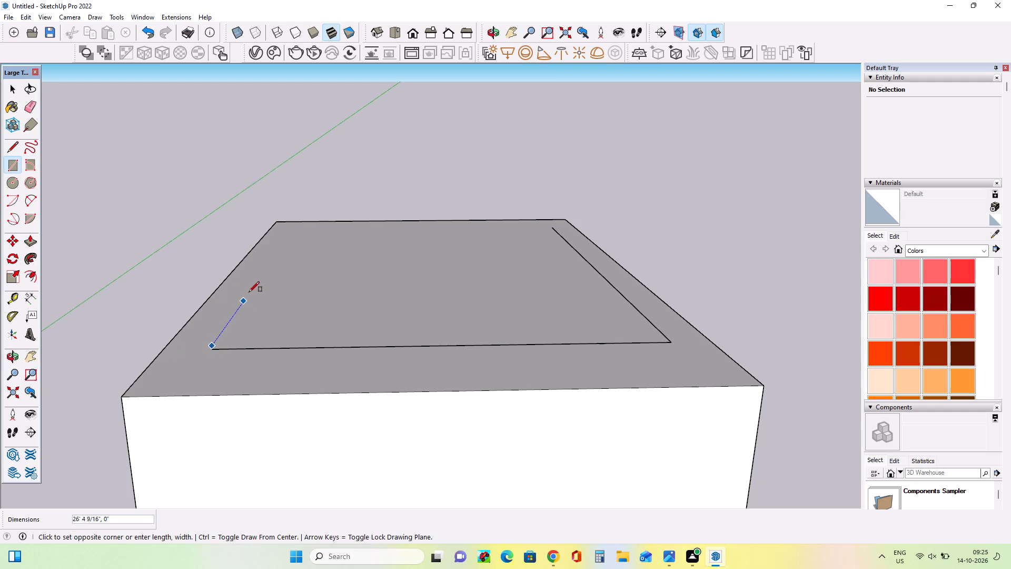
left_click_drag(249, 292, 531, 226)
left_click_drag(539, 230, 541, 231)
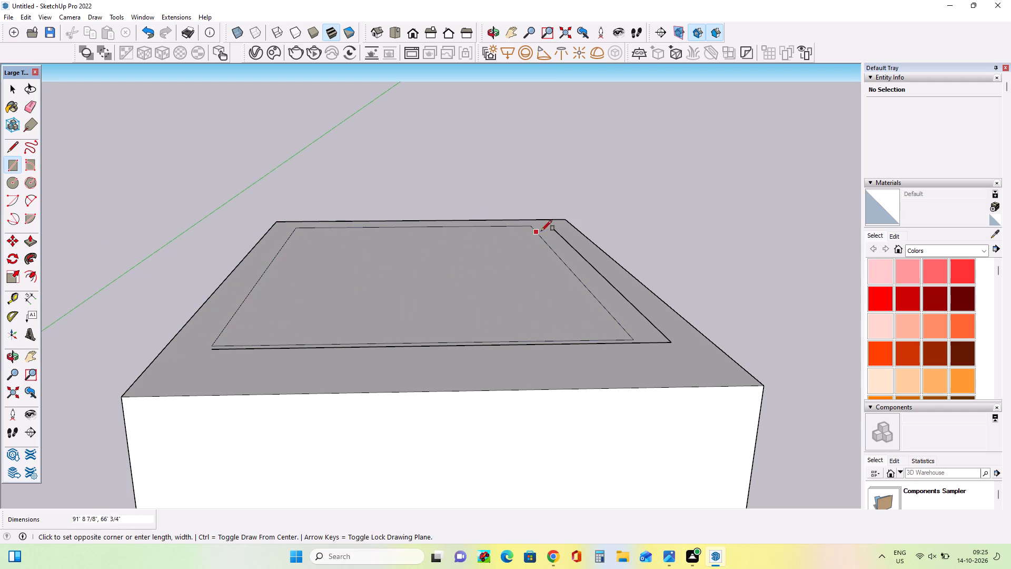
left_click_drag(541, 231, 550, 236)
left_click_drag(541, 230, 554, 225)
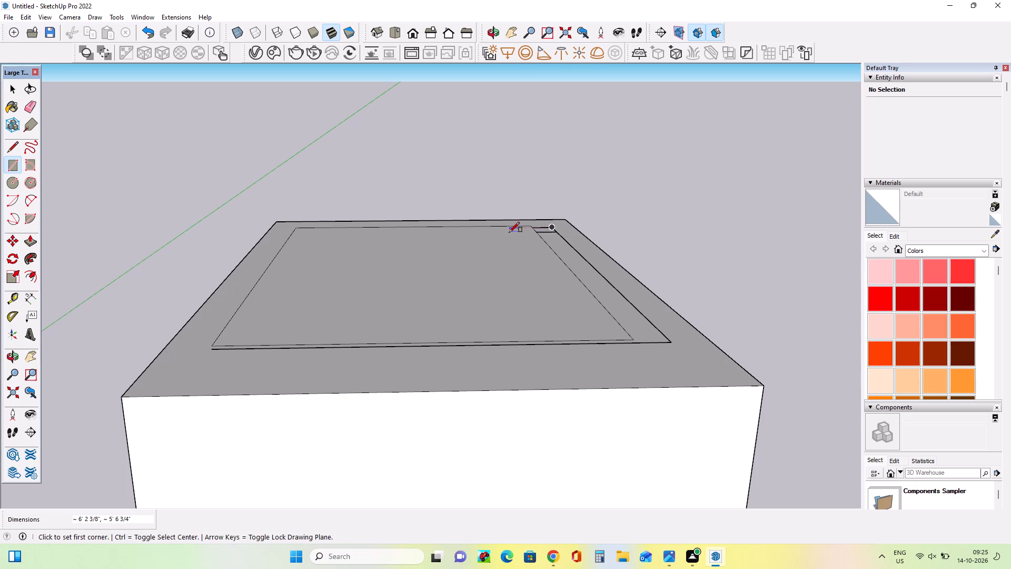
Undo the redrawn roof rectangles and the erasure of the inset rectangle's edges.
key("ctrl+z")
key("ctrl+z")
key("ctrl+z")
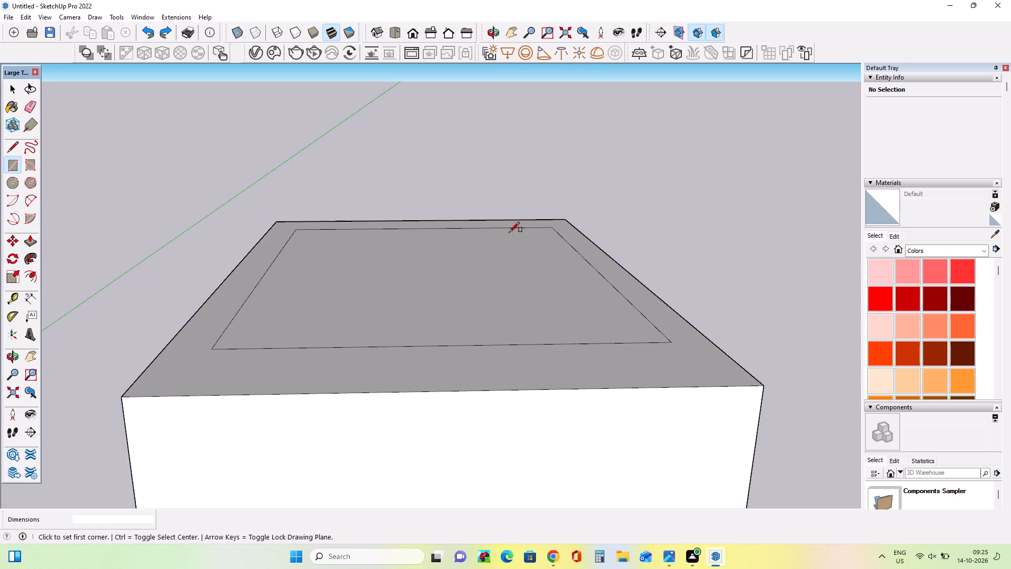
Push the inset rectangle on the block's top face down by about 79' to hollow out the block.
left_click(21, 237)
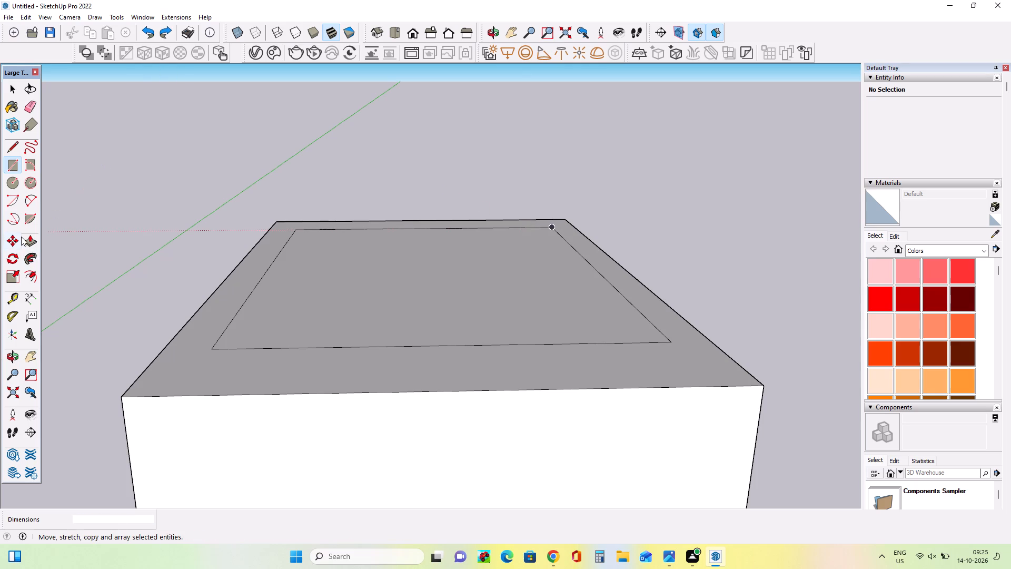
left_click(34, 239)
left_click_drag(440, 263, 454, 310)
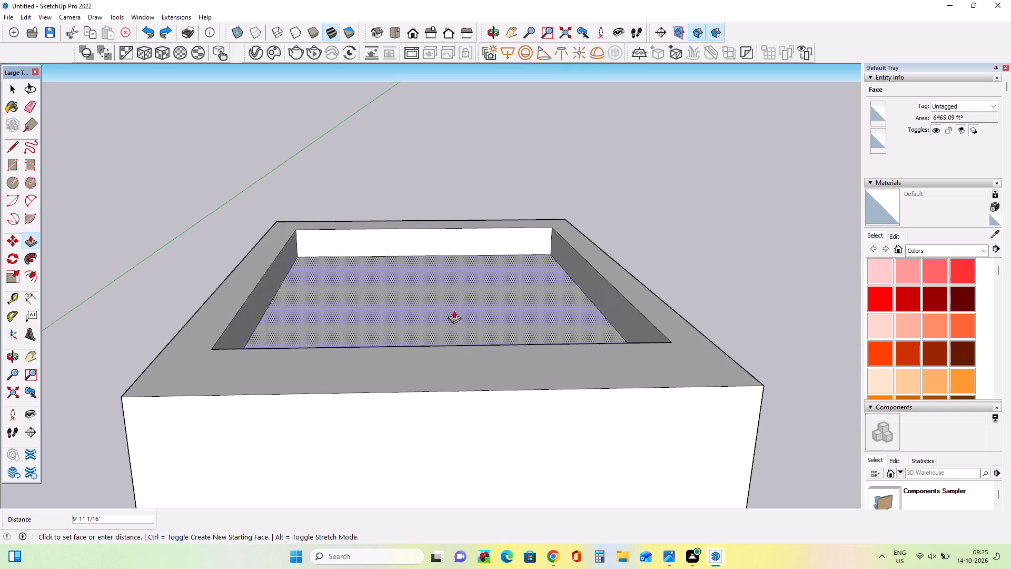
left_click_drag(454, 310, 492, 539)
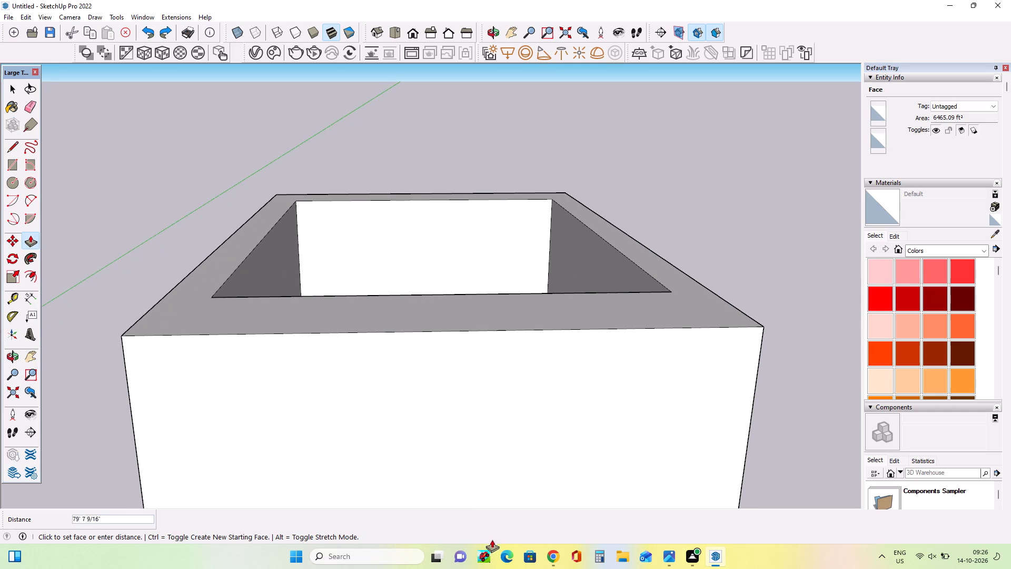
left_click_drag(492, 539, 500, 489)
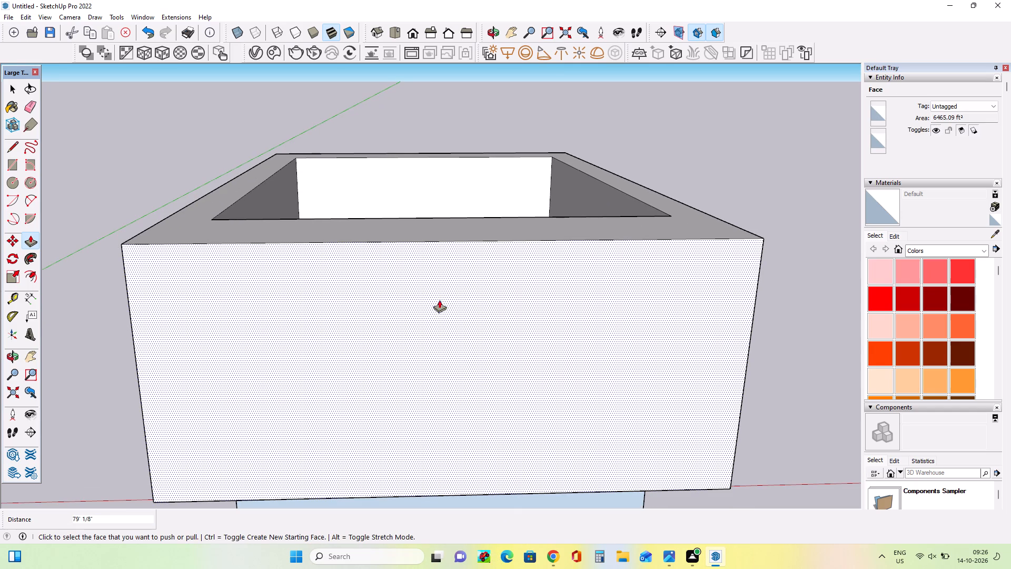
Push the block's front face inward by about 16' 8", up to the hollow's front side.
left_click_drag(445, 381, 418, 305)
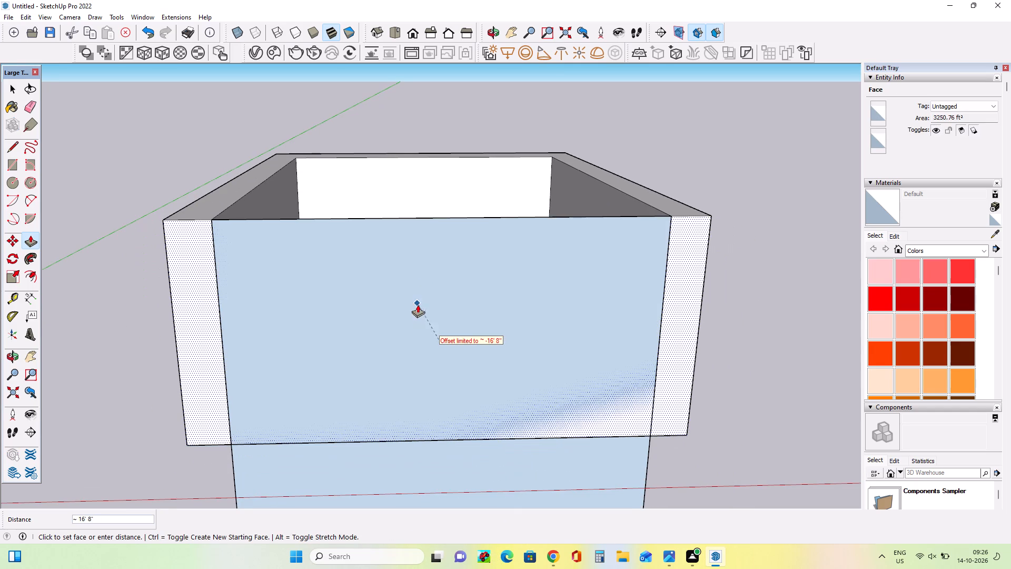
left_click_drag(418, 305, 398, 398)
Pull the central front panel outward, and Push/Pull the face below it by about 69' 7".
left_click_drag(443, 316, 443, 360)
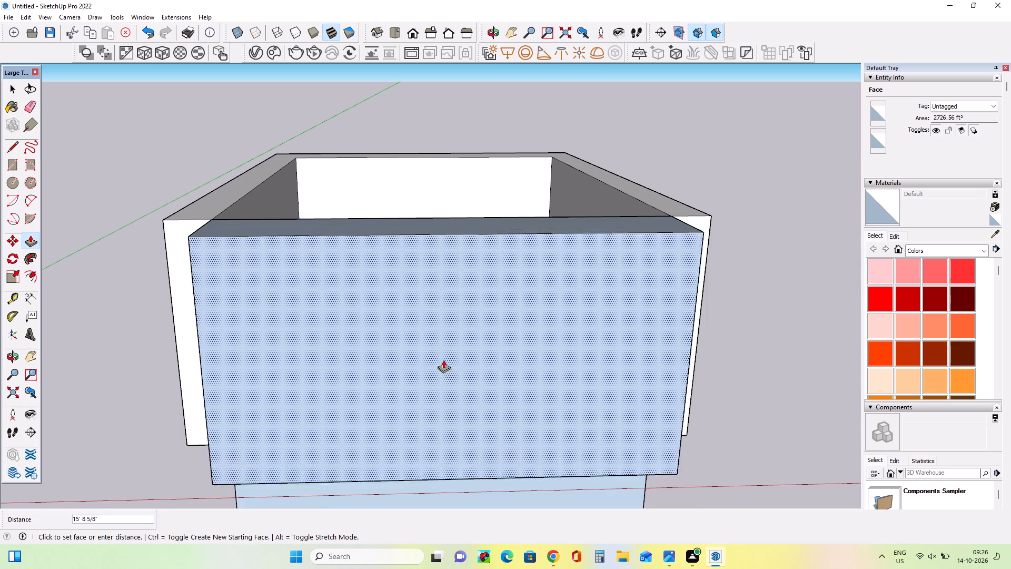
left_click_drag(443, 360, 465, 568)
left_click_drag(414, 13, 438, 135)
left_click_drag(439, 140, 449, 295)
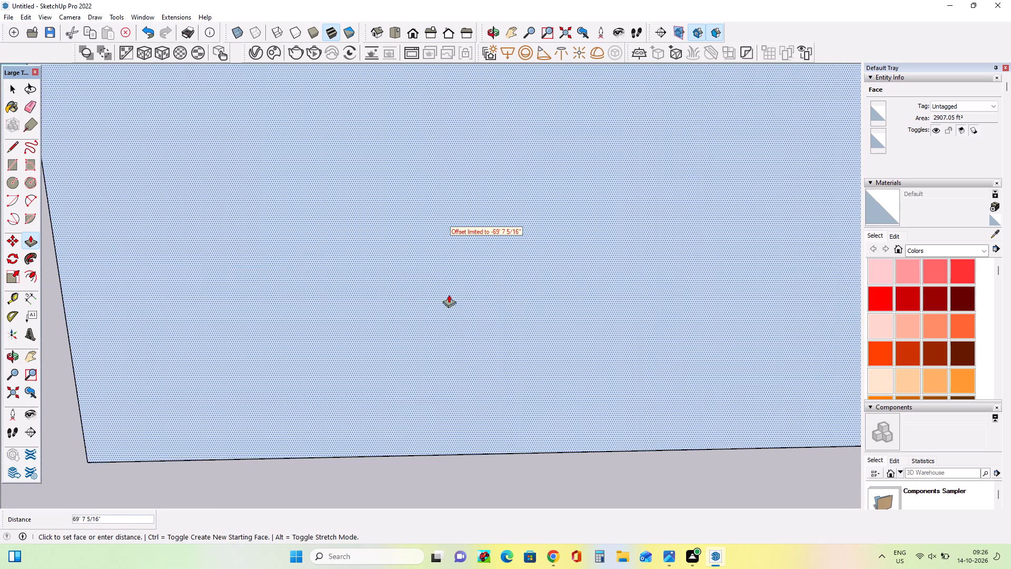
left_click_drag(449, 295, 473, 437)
Undo all the modelling operations back to an empty scene, removing the whole block.
scroll(326, 0, "down", 4)
scroll(286, 148, "down", 4)
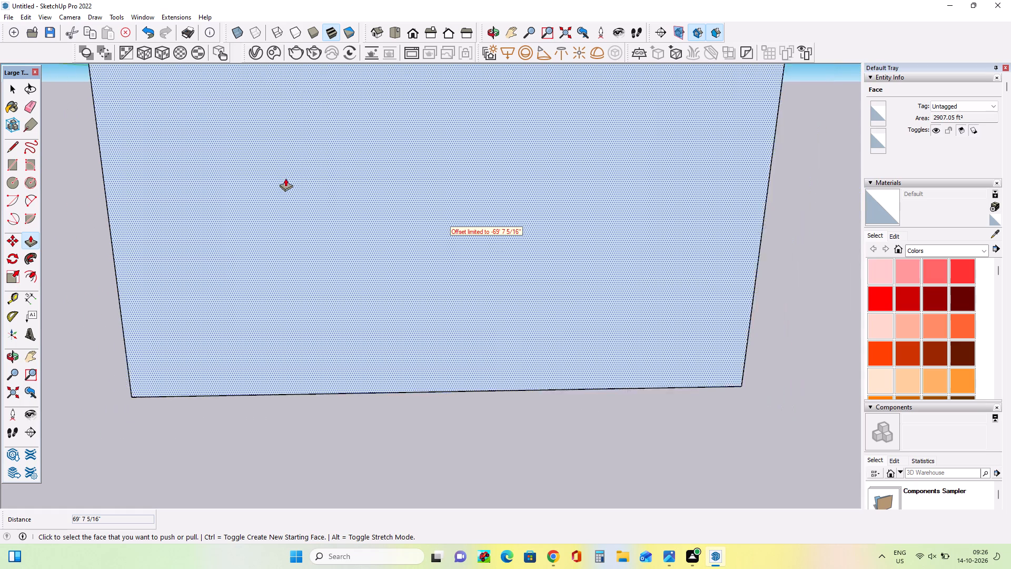
scroll(285, 178, "down", 10)
scroll(284, 179, "up", 1)
scroll(284, 179, "down", 5)
scroll(285, 179, "up", 1)
scroll(285, 179, "down", 12)
scroll(283, 181, "up", 1)
scroll(283, 181, "down", 3)
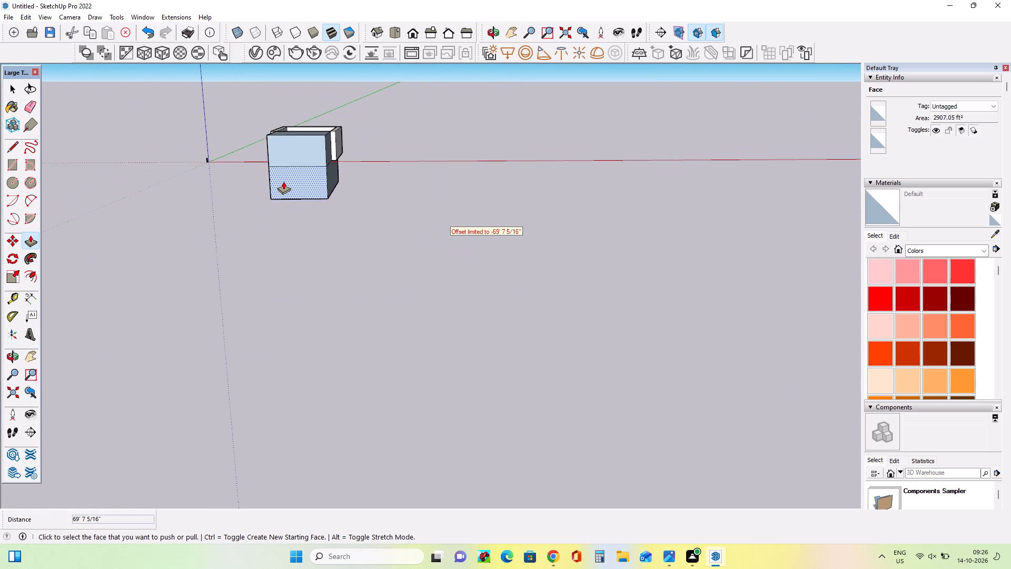
scroll(283, 181, "down", 18)
key("z")
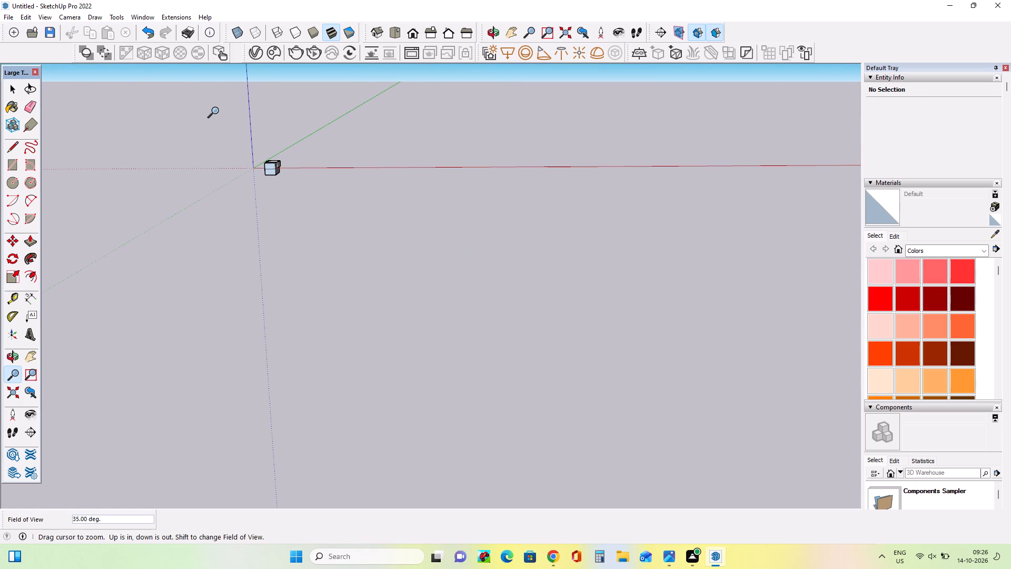
key("ctrl+z")
key("ctrl+z")
key("z")
key("ctrl+z")
key("z")
key("ctrl+z")
key("ctrl+z")
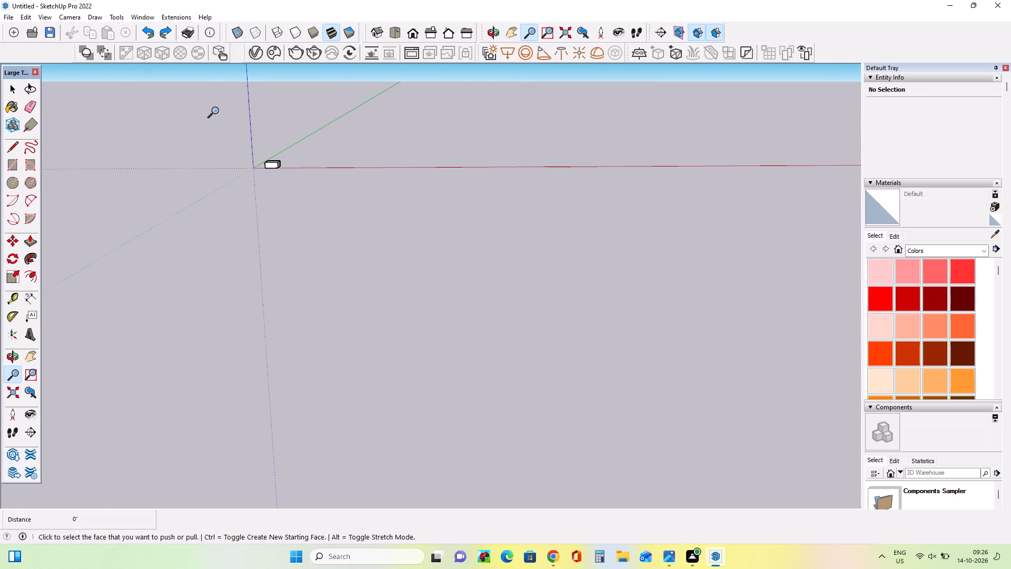
type("zzzz")
key("ctrl+z")
key("ctrl+z")
key("ctrl+z")
key("z")
key("ctrl+z")
type("zzzzzzz")
key("ctrl+z")
key("ctrl+z")
key("ctrl+z")
key("z")
key("ctrl+z")
key("ctrl+z")
key("ctrl+z")
key("ctrl+z")
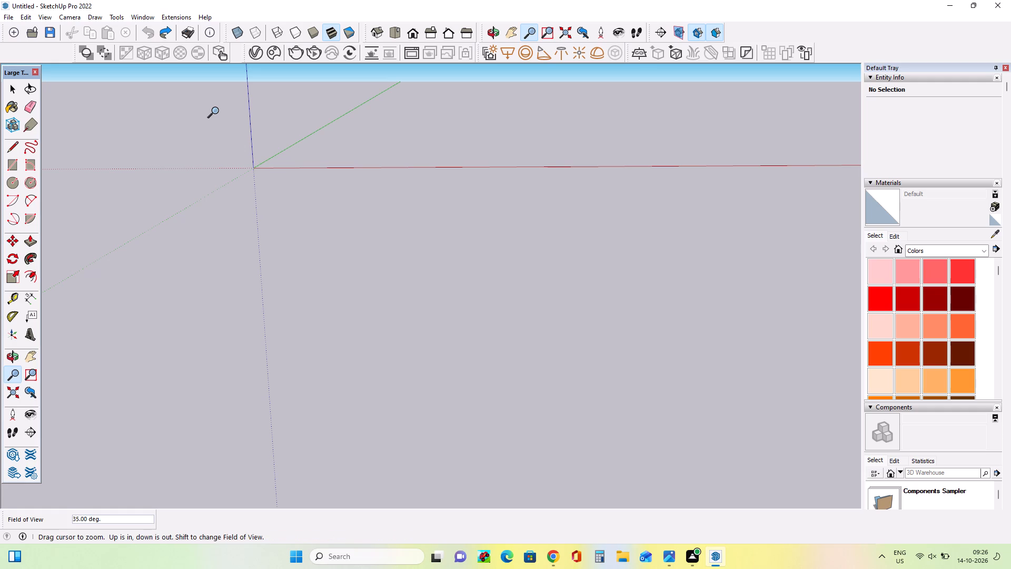
type("zzz")
key("ctrl+z")
key("ctrl+z")
key("ctrl+z")
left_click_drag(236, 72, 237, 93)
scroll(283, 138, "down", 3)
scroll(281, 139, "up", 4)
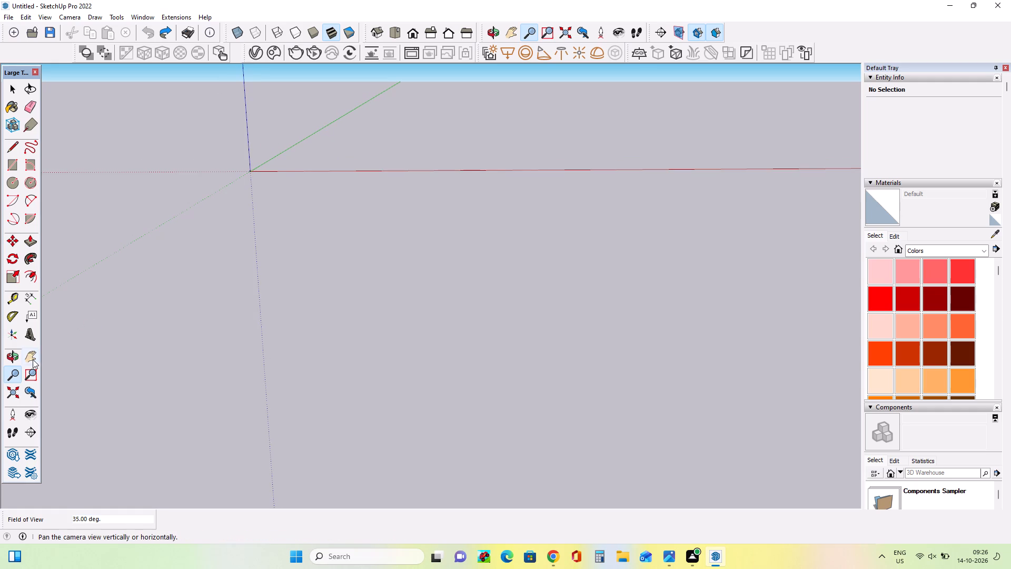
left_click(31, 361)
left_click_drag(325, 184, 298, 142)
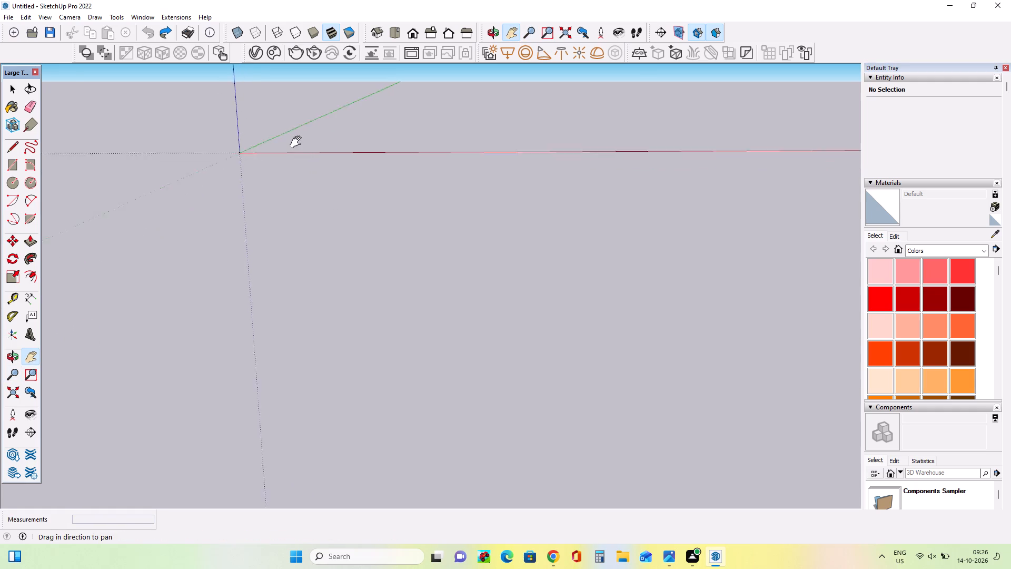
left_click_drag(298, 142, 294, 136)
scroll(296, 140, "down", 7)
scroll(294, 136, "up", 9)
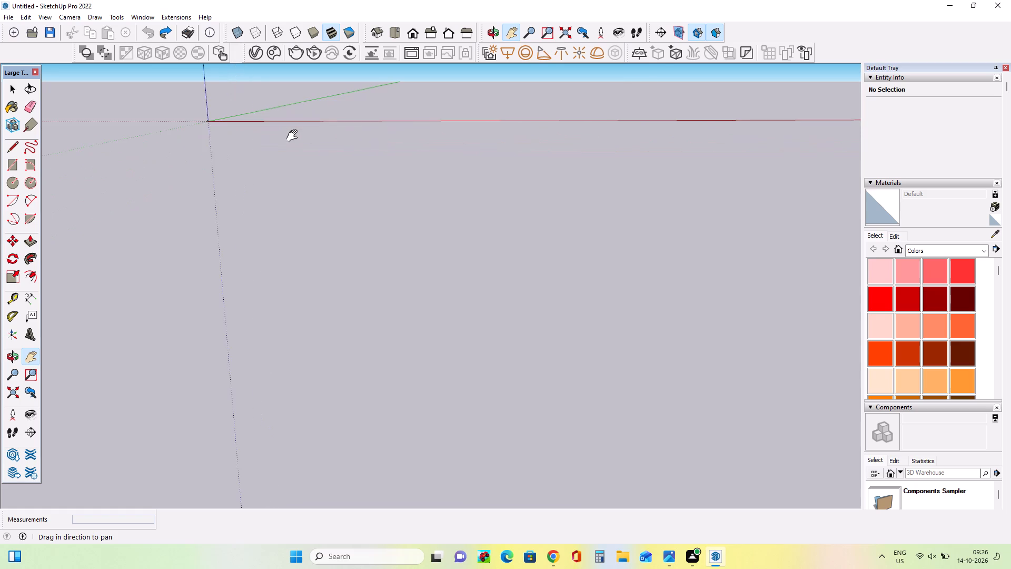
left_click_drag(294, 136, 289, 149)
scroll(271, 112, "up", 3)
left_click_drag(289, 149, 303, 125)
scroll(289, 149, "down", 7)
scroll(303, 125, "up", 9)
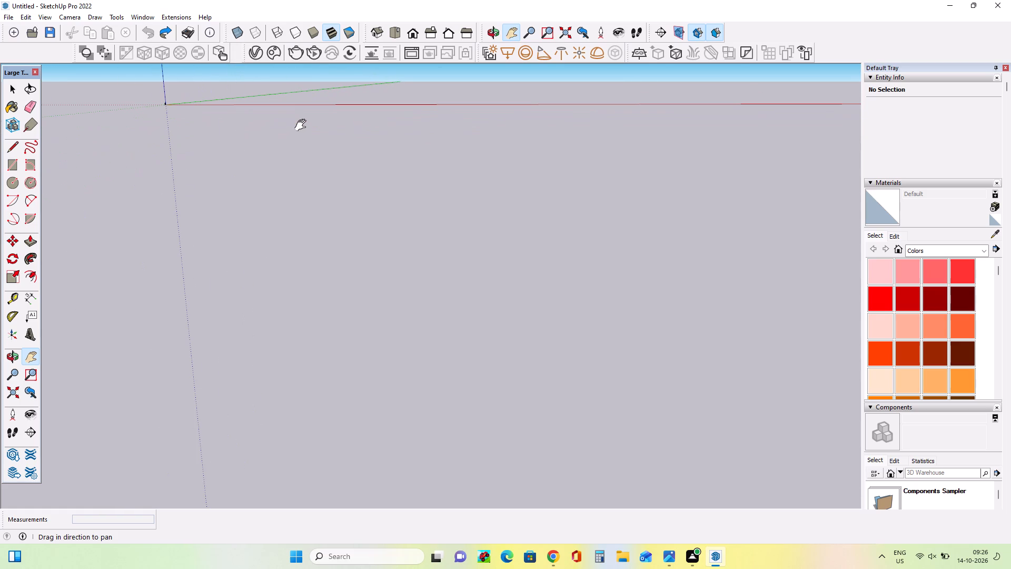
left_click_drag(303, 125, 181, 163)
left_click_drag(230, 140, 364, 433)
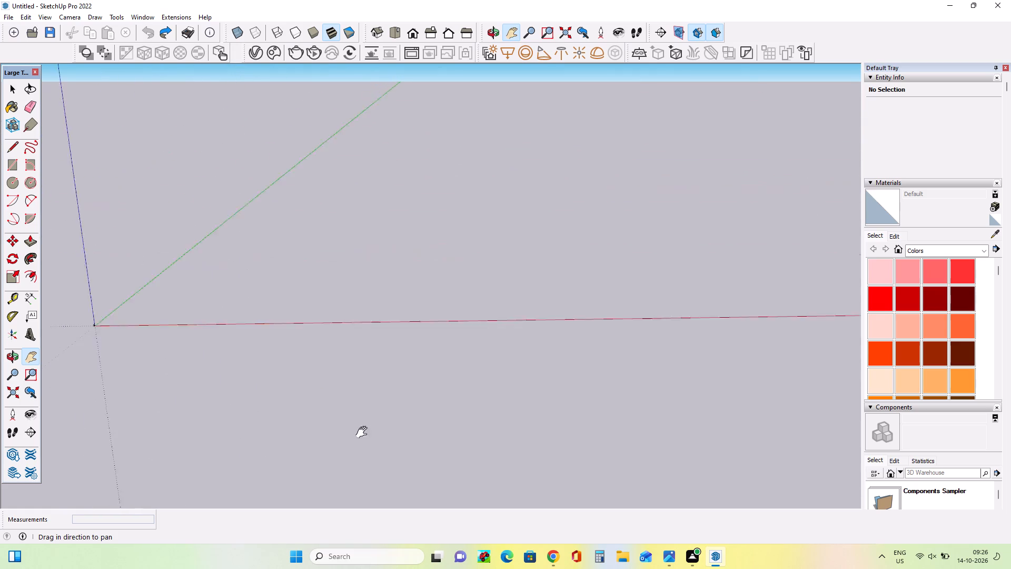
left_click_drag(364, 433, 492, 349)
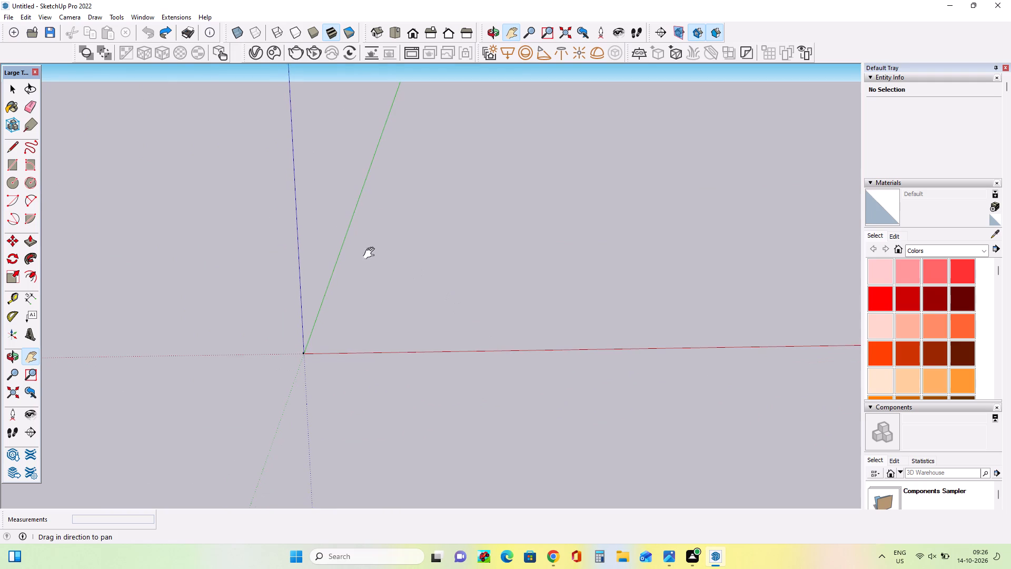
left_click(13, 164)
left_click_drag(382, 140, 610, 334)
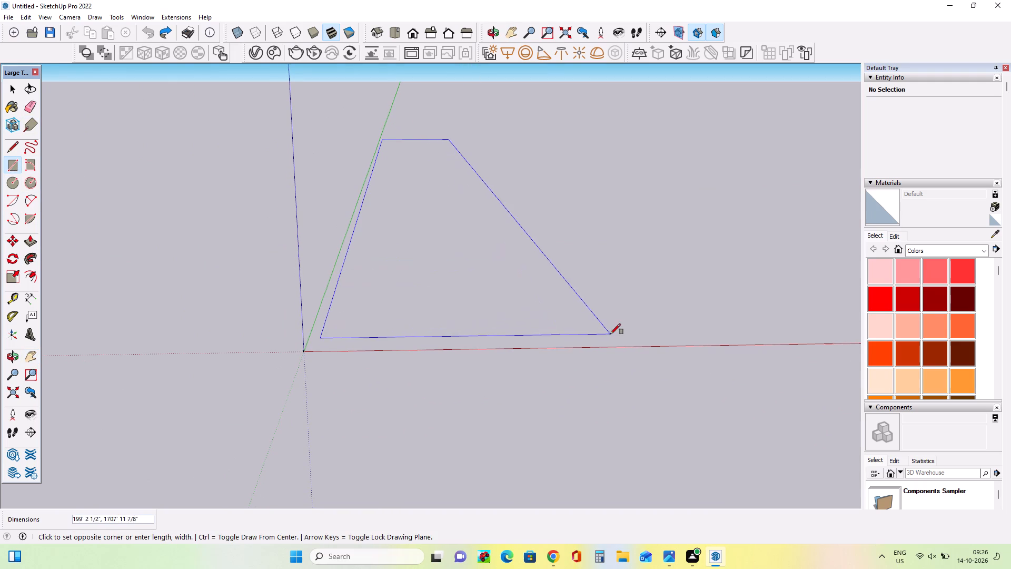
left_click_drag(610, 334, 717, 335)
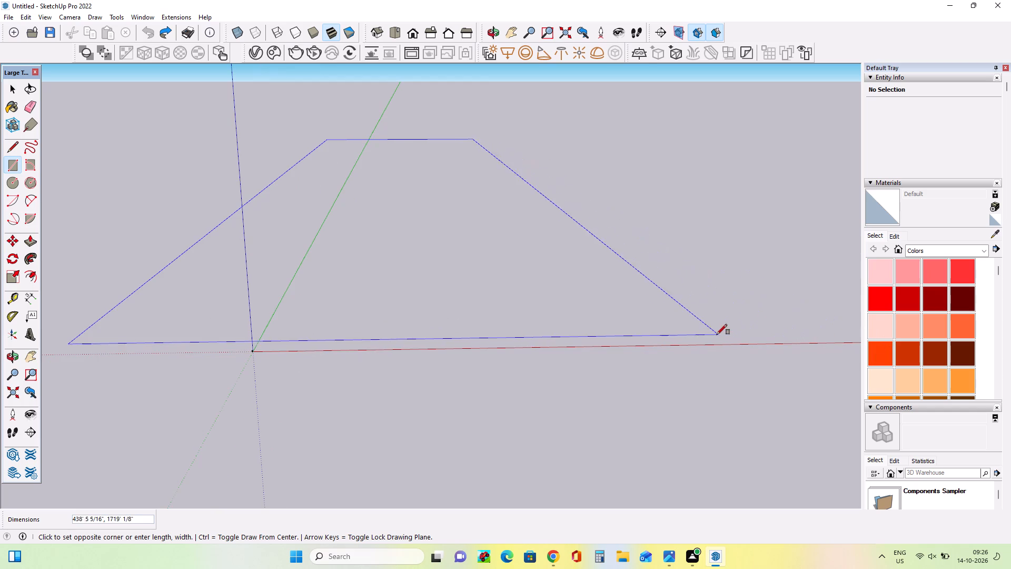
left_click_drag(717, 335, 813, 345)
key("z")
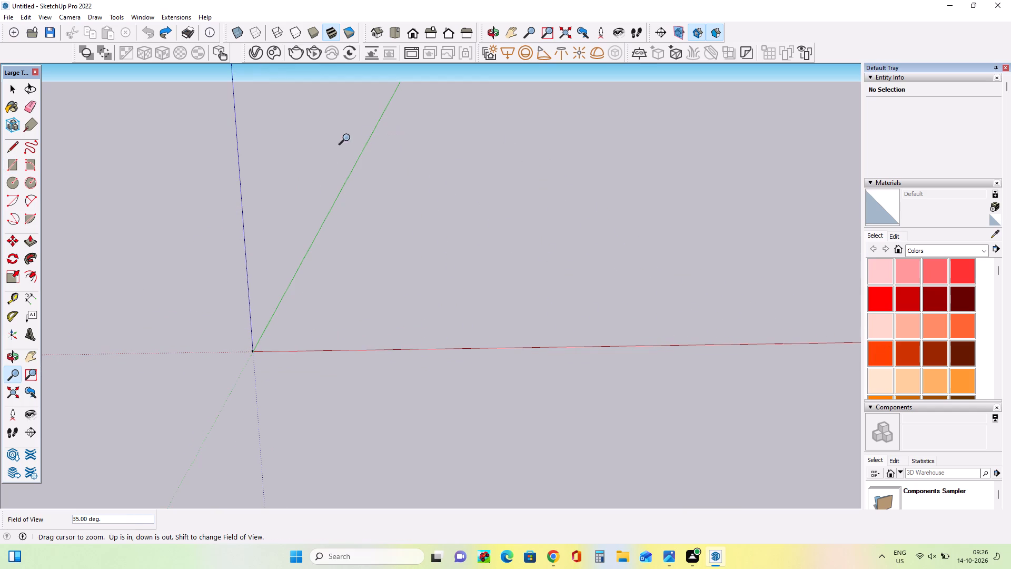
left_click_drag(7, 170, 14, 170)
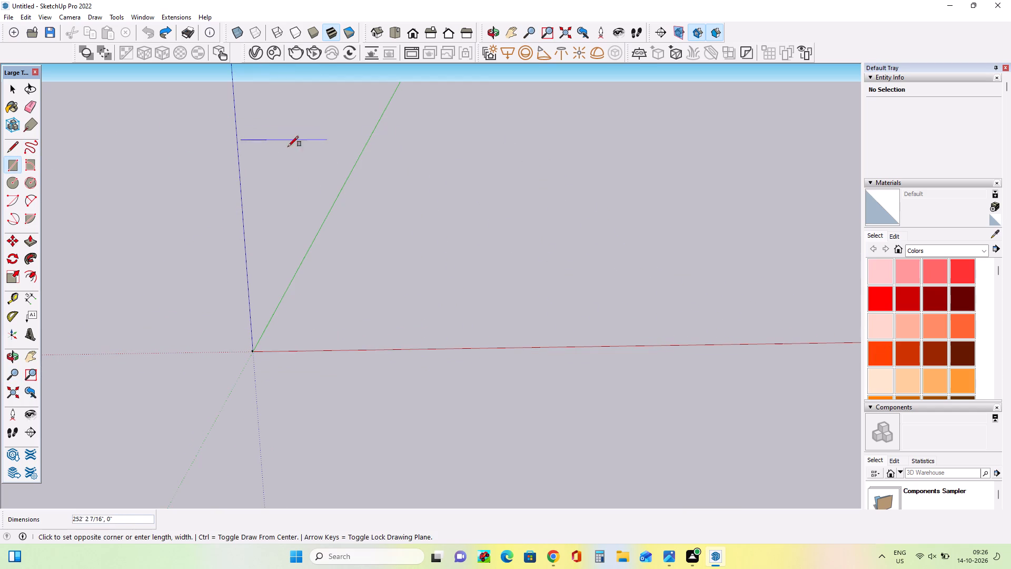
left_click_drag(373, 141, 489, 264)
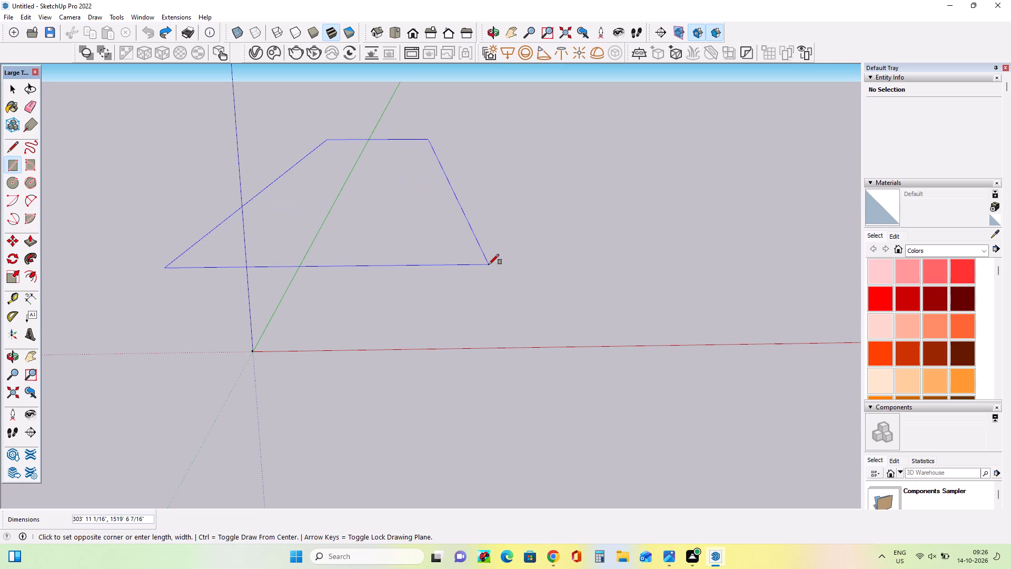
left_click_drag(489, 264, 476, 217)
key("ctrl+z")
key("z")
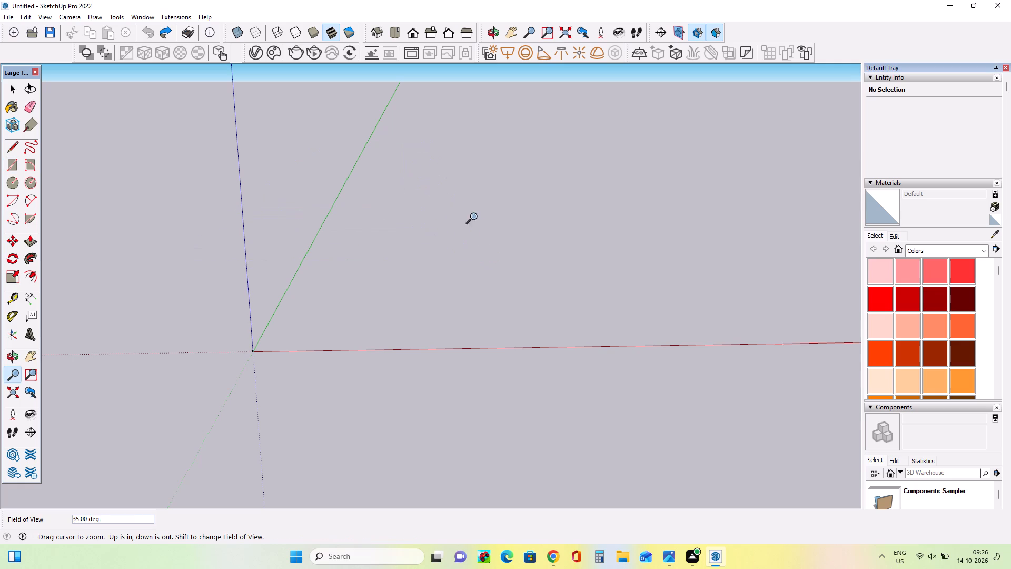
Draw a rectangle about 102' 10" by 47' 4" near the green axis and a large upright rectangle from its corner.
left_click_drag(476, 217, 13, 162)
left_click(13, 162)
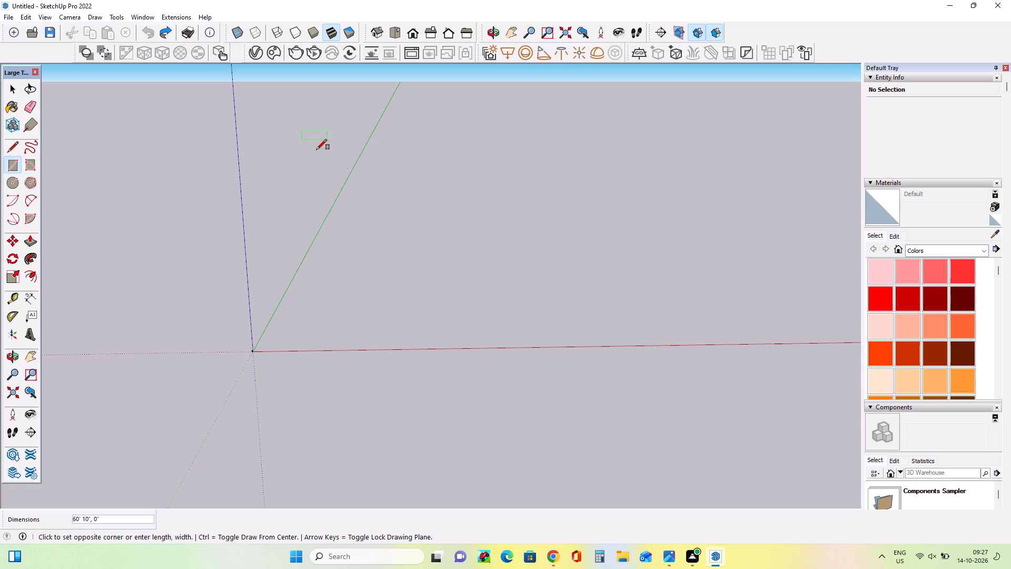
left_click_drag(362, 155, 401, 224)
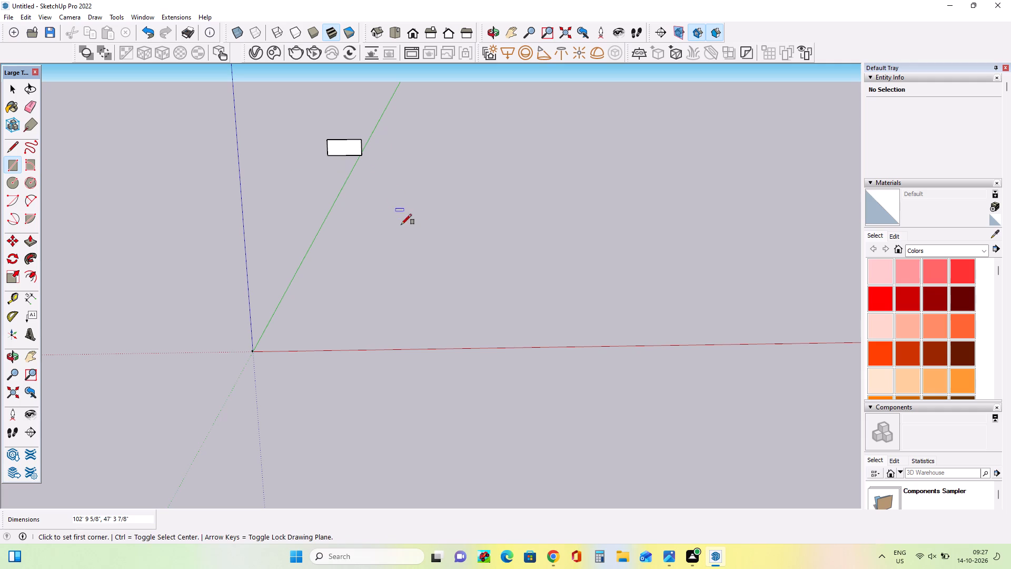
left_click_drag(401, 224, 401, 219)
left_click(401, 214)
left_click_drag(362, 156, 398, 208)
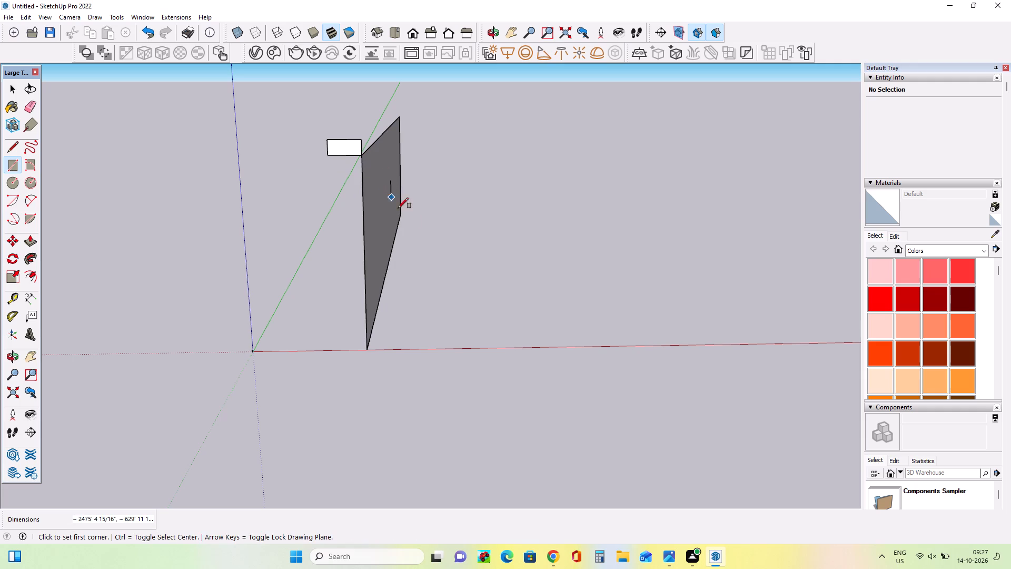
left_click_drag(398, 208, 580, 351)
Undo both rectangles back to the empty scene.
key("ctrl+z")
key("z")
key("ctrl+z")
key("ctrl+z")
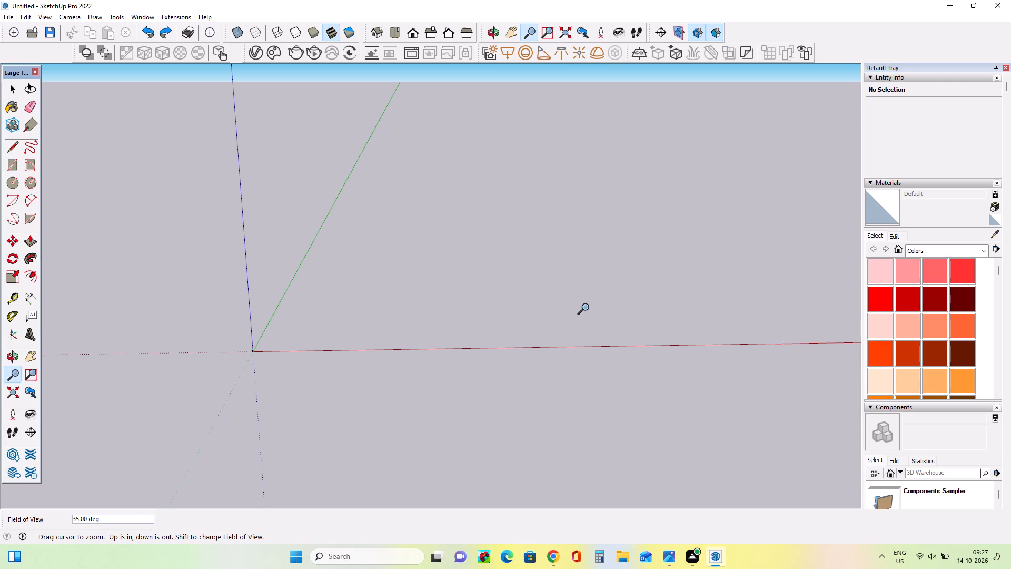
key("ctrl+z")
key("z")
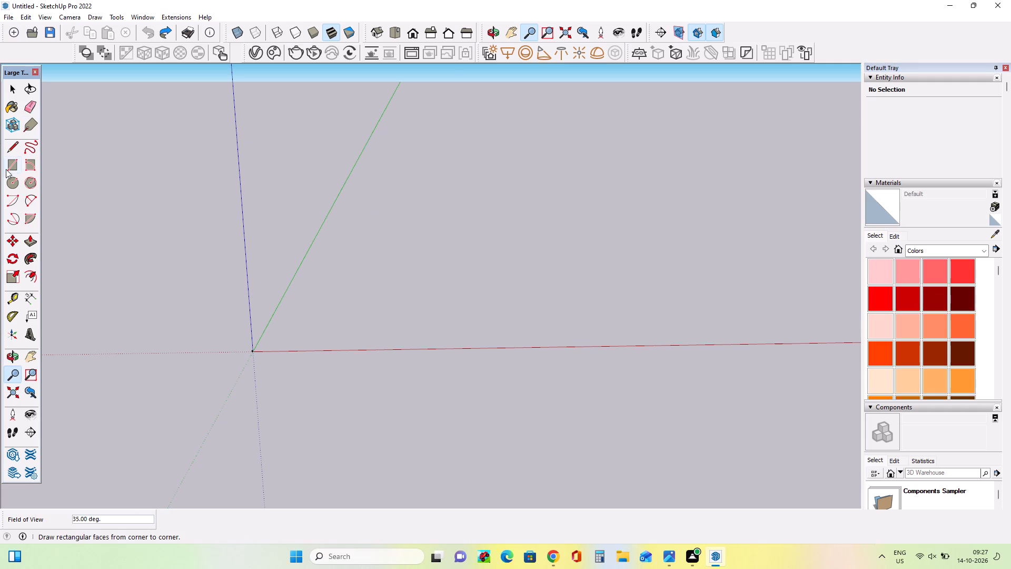
Draw a ground rectangle about 662' 10" by 5781' 10" between the green and red axes, with one corner near the origin.
left_click_drag(12, 169, 22, 168)
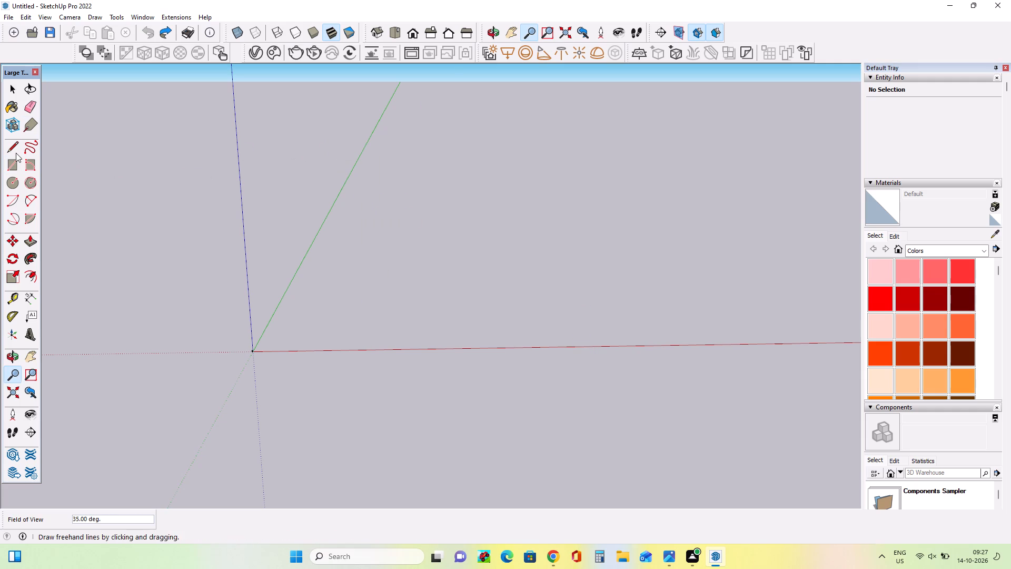
left_click_drag(13, 168, 38, 163)
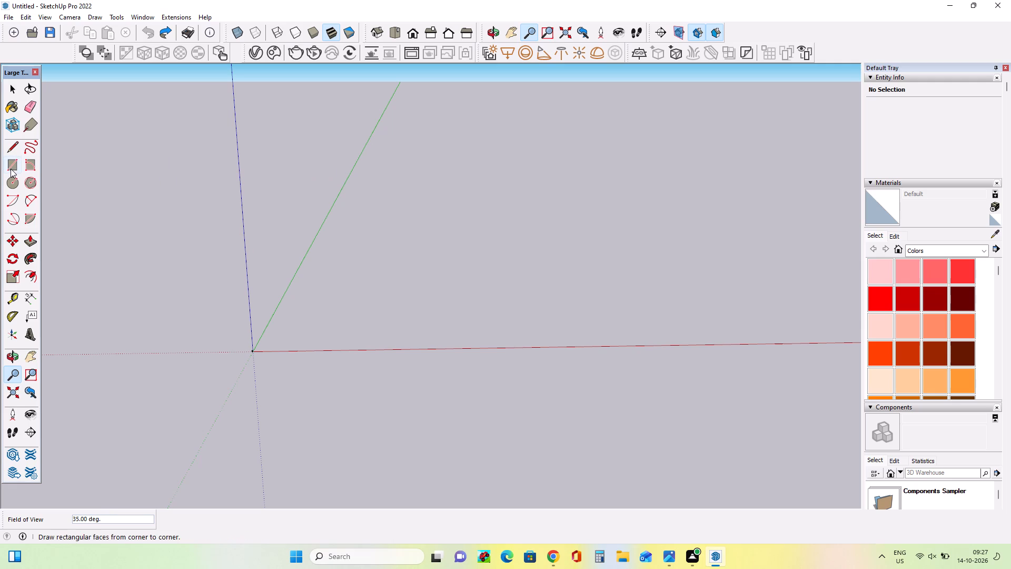
left_click(10, 165)
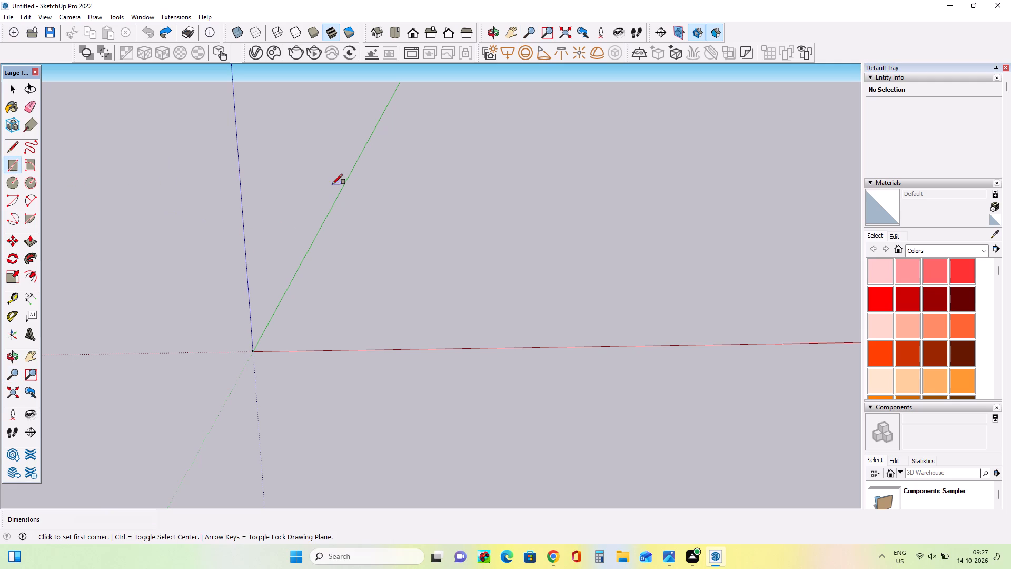
left_click_drag(356, 161, 363, 214)
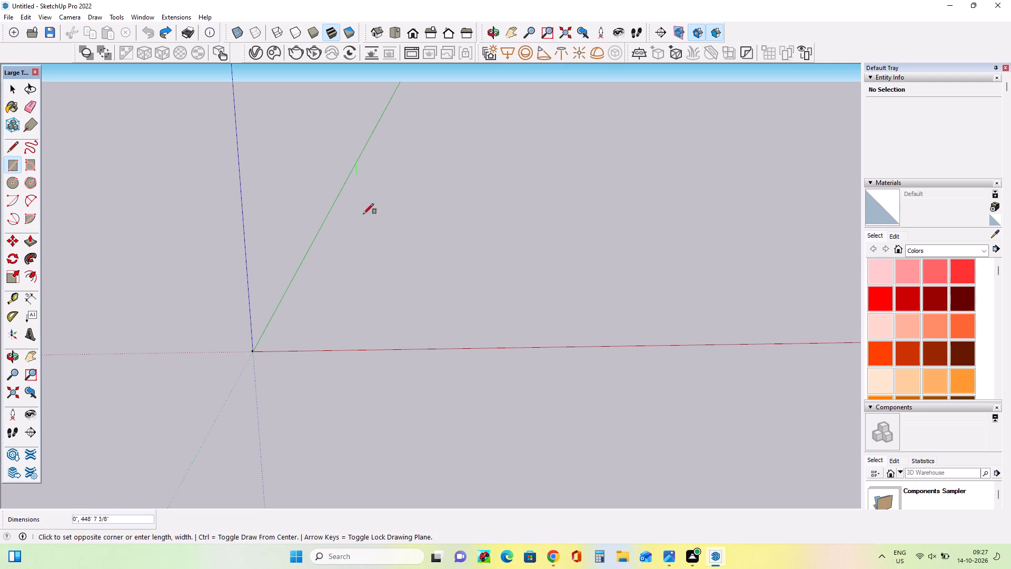
left_click_drag(363, 214, 455, 356)
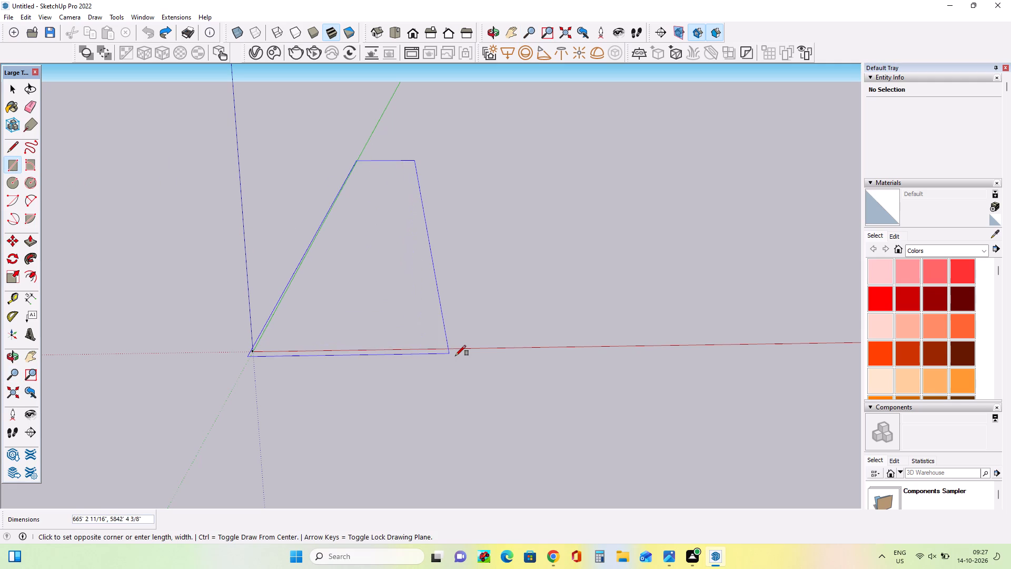
left_click_drag(455, 356, 453, 349)
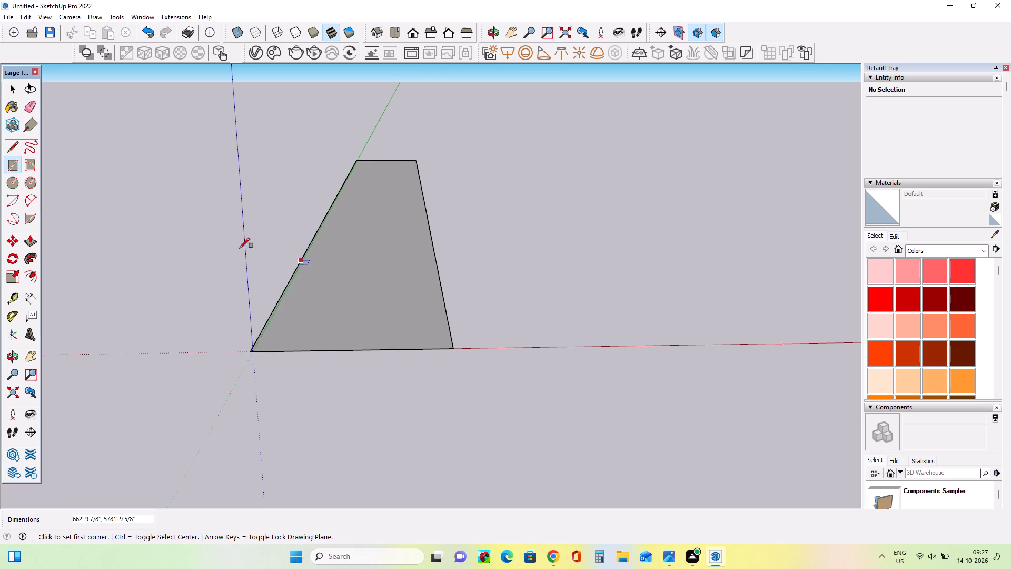
Pull the ground rectangle up by about 697' 4" to form a block.
left_click_drag(32, 244, 37, 244)
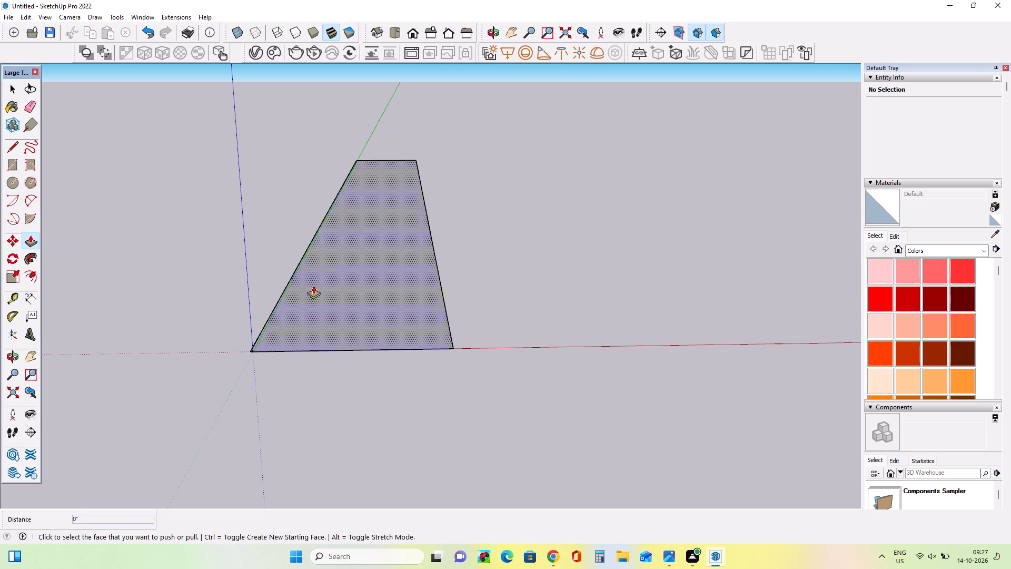
left_click_drag(313, 286, 306, 120)
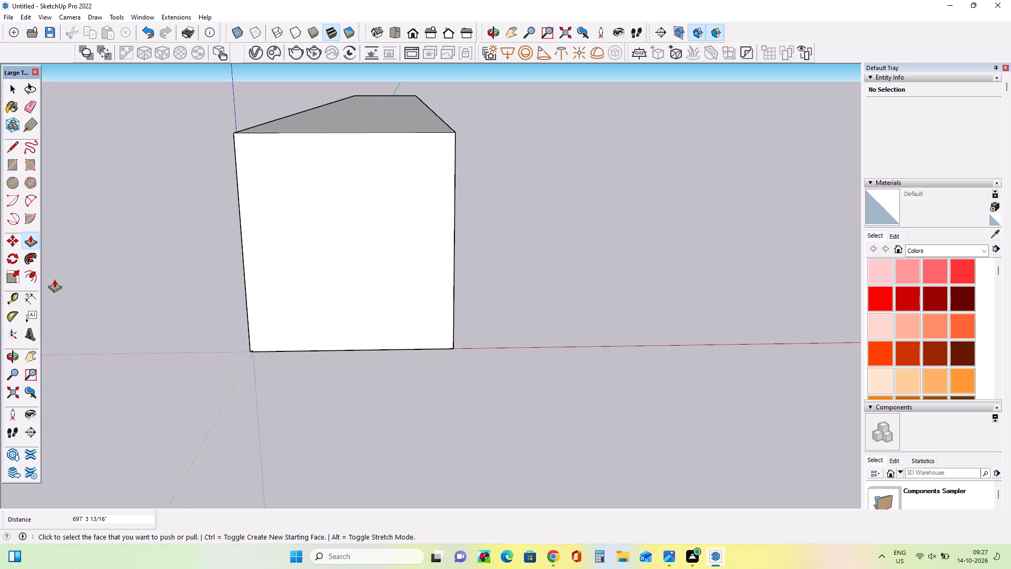
Widen the block by pulling its side face away from the origin, outward along the red axis.
left_click(30, 350)
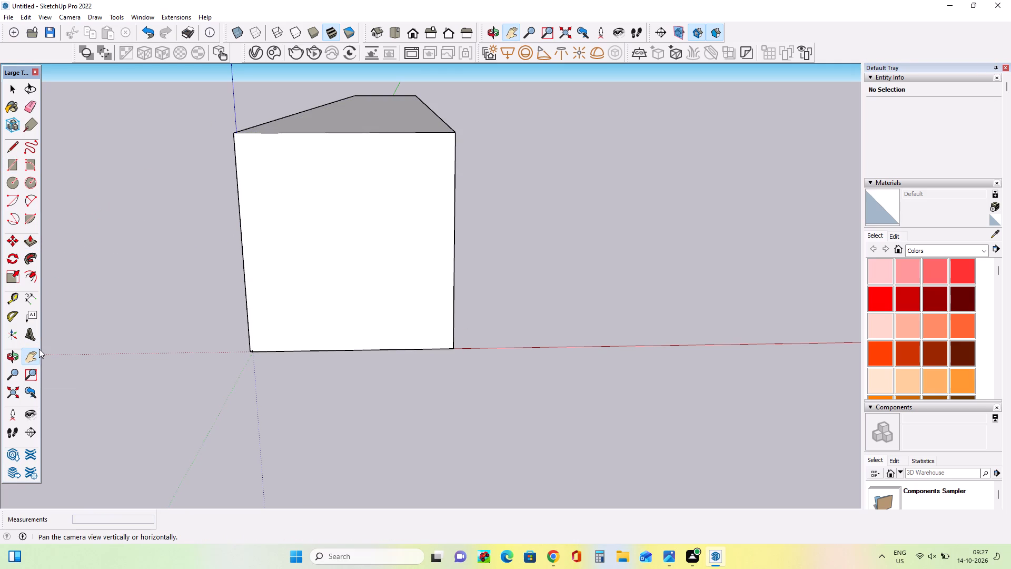
left_click_drag(394, 263, 52, 313)
left_click_drag(35, 244, 44, 249)
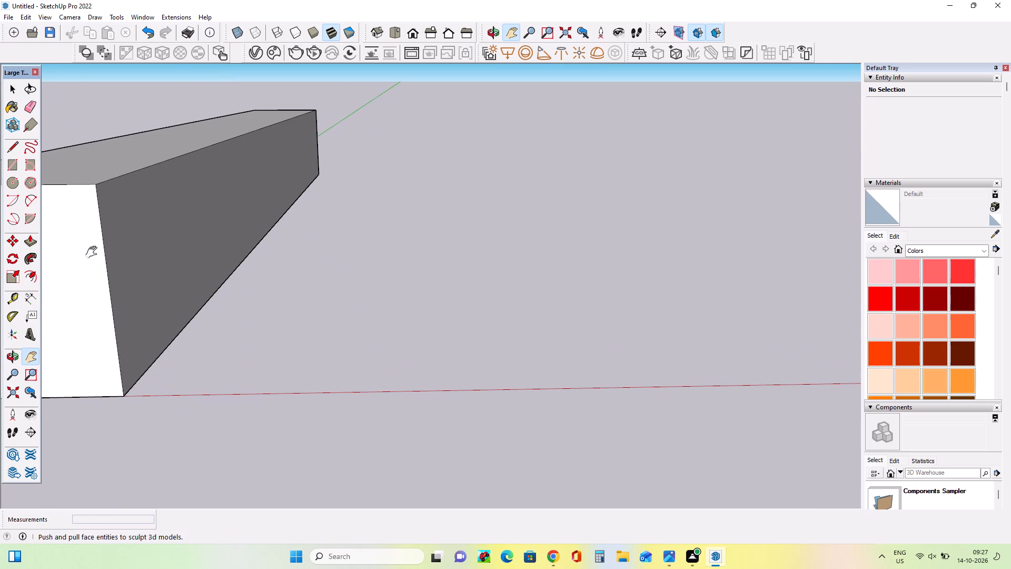
left_click_drag(150, 224, 285, 264)
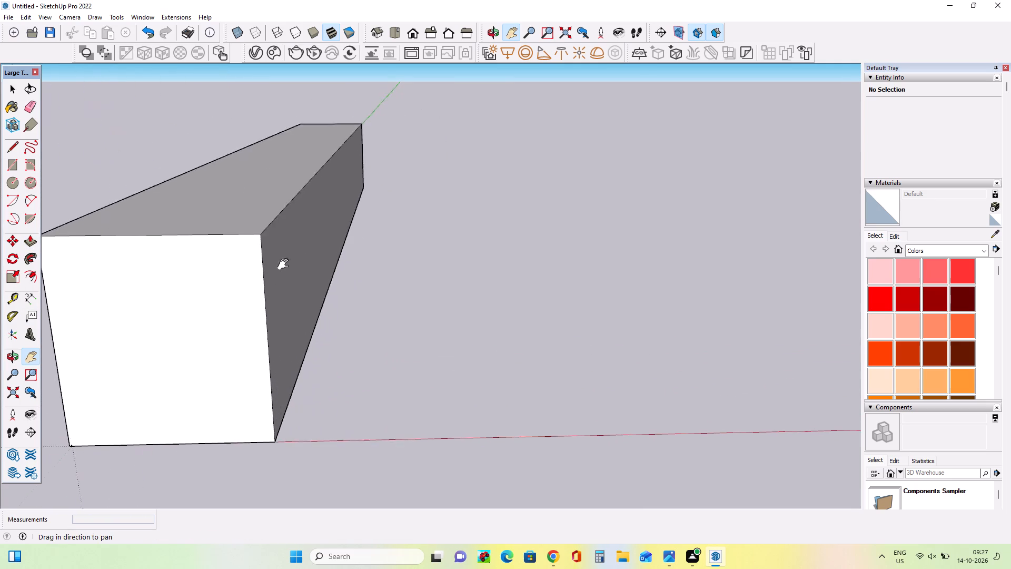
left_click_drag(285, 264, 93, 218)
left_click_drag(35, 249, 52, 240)
left_click_drag(117, 192, 119, 194)
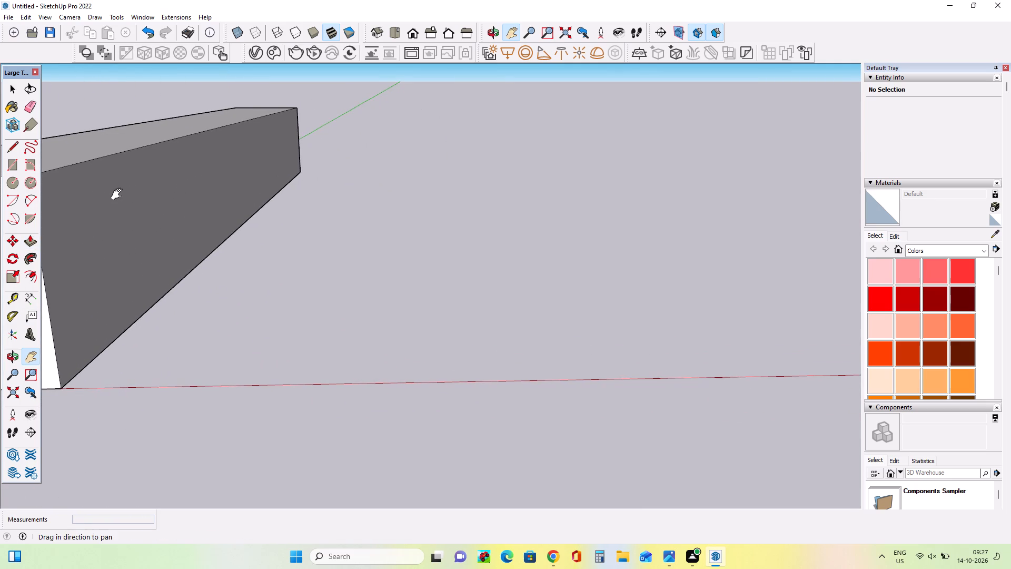
left_click_drag(119, 194, 132, 199)
left_click(130, 195)
left_click(31, 246)
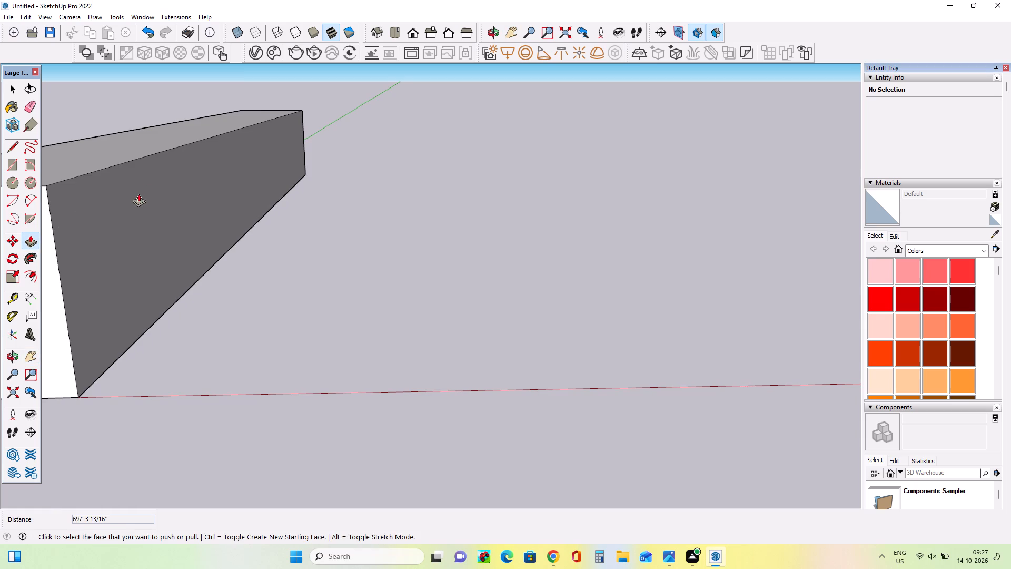
left_click_drag(147, 183, 414, 267)
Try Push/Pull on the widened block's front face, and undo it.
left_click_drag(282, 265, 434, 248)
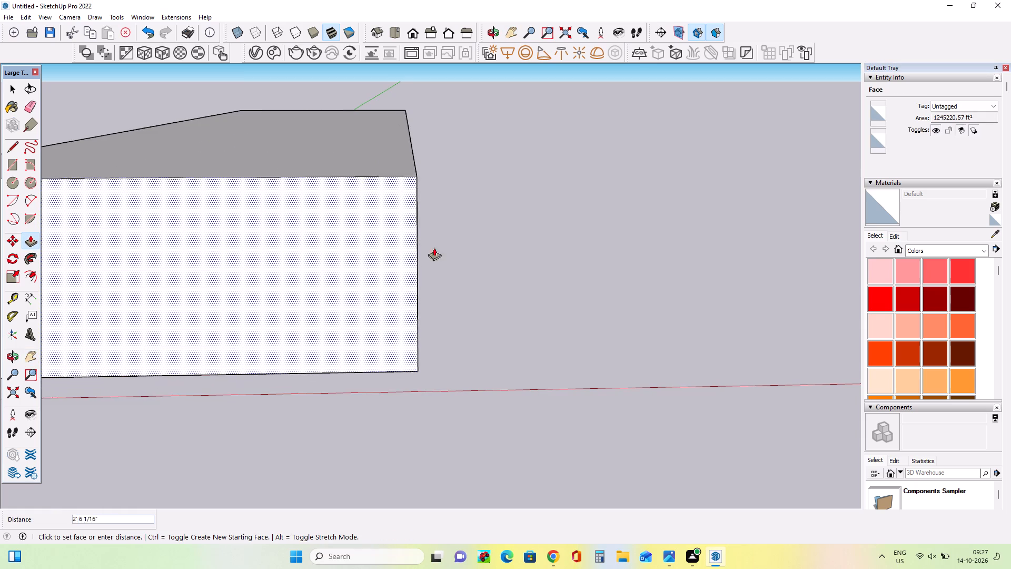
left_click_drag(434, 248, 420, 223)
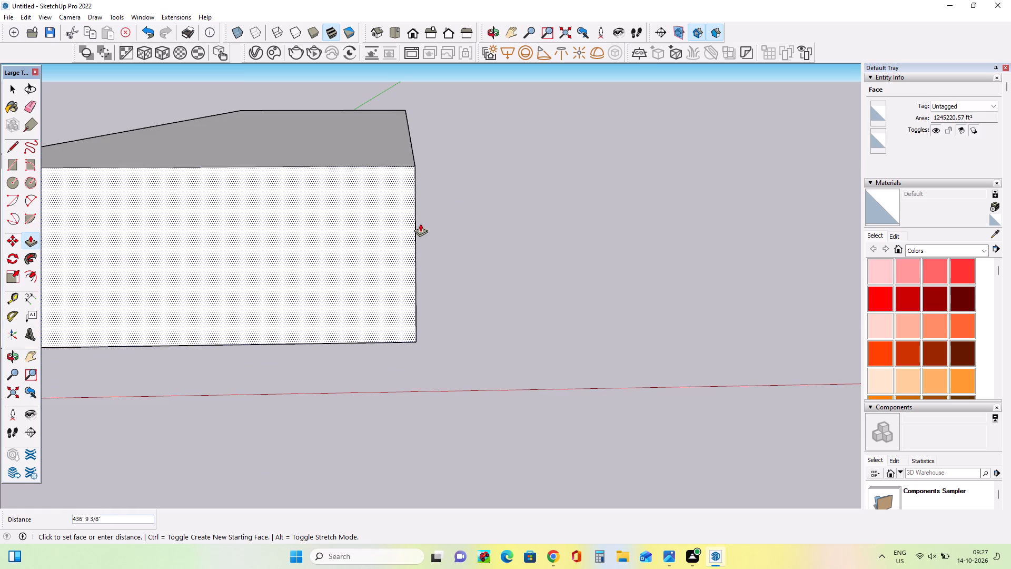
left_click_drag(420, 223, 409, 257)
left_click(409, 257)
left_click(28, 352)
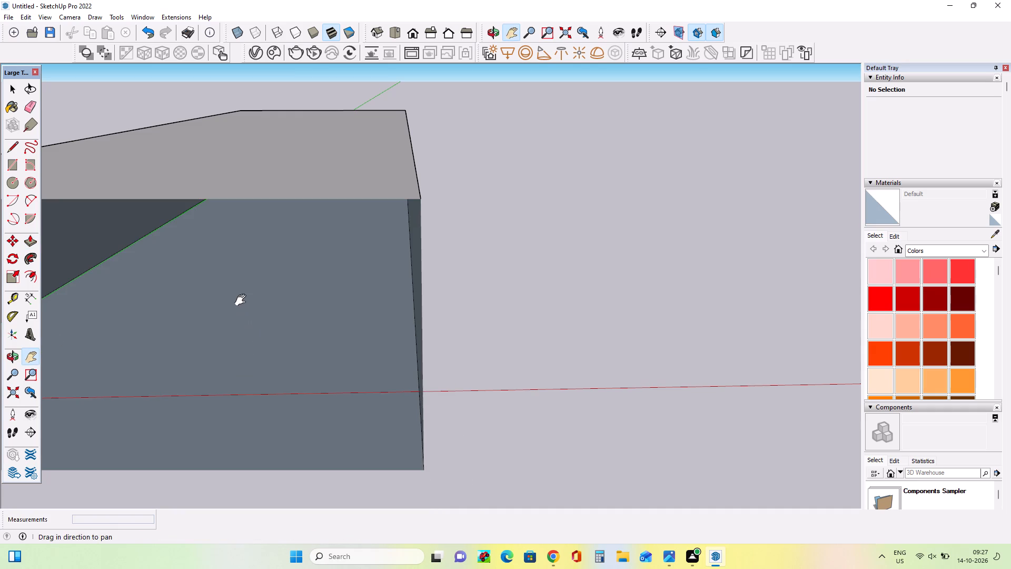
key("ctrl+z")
Examine the widened block's side, top and front faces.
left_click_drag(465, 167, 394, 220)
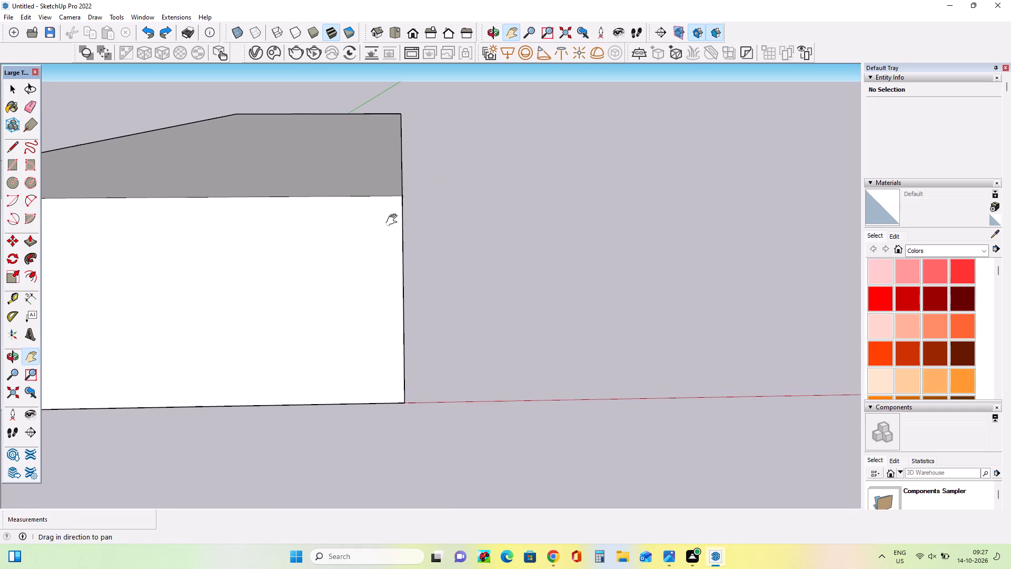
left_click_drag(394, 220, 0, 248)
left_click_drag(365, 241, 212, 300)
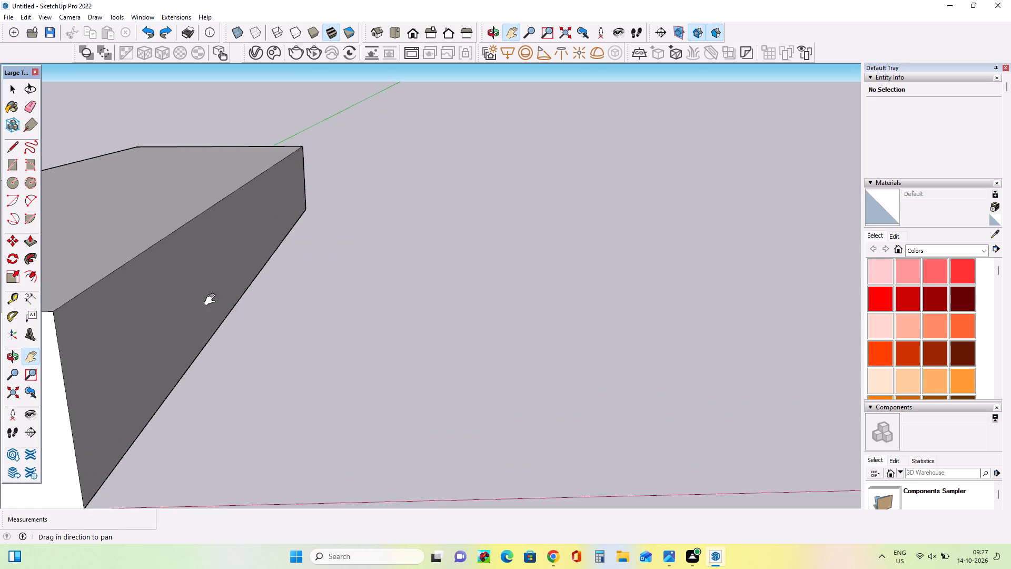
left_click_drag(212, 300, 0, 428)
left_click_drag(131, 237, 1010, 487)
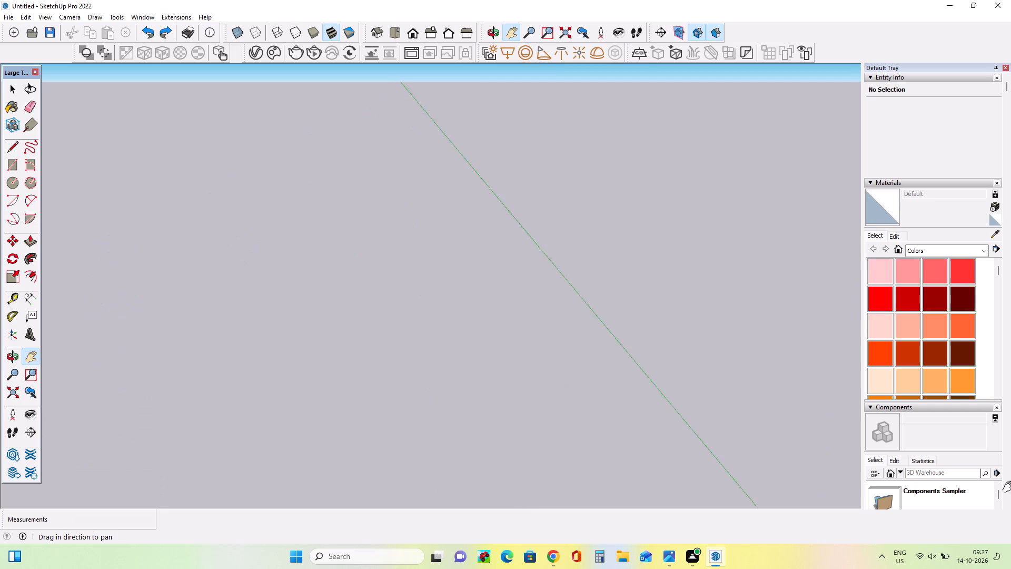
left_click_drag(1010, 487, 1010, 414)
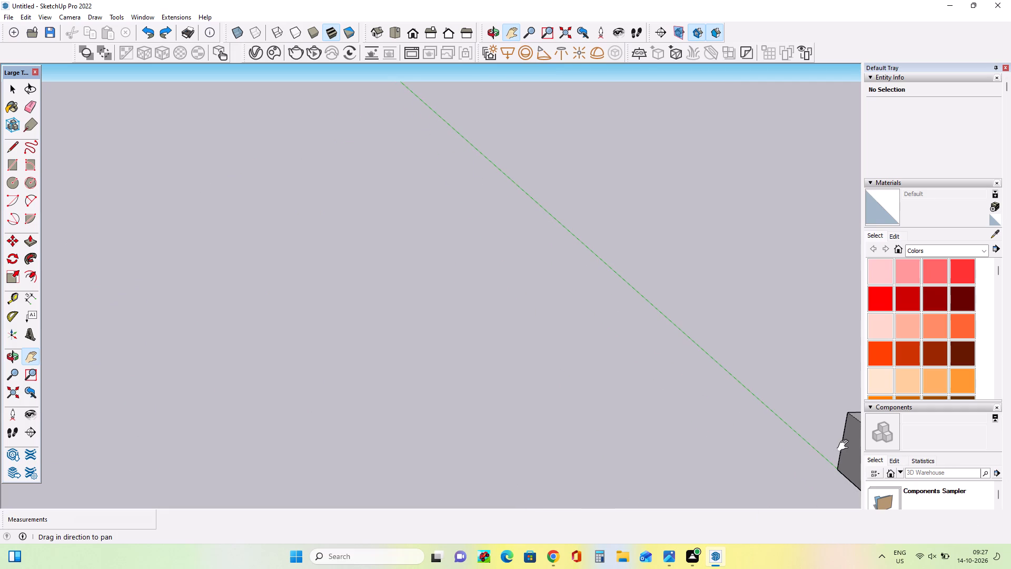
left_click_drag(845, 446, 394, 197)
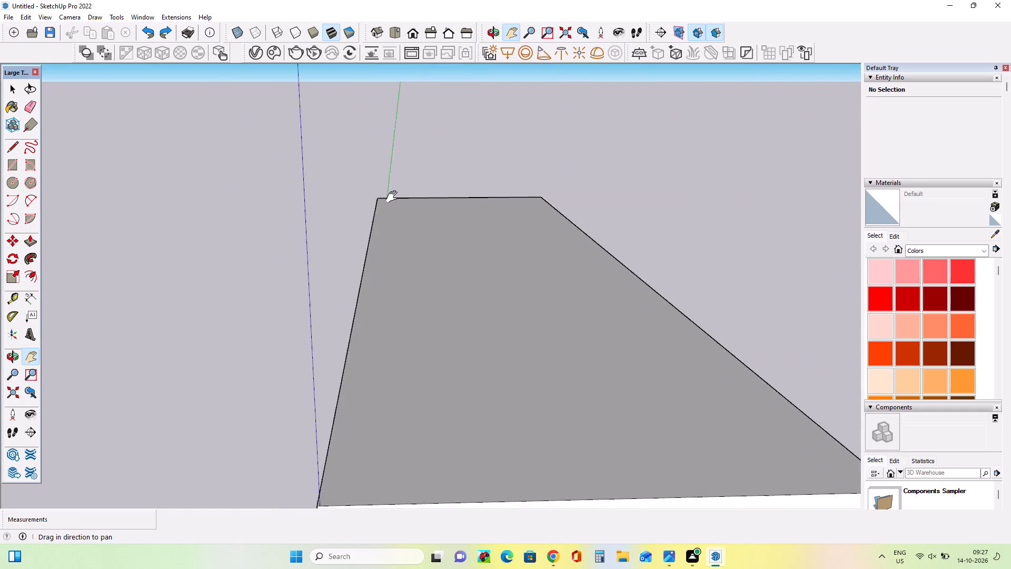
left_click_drag(394, 197, 336, 140)
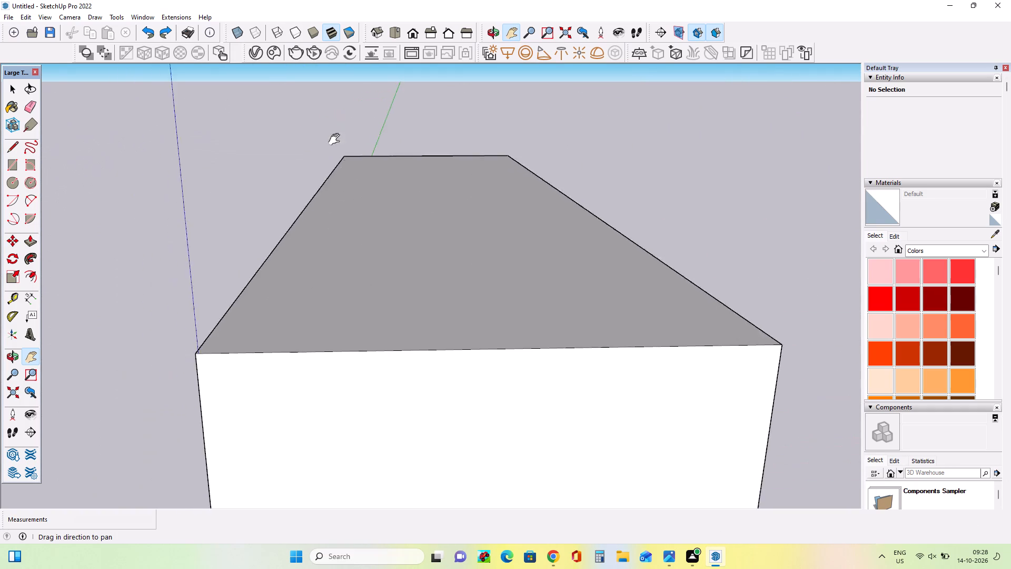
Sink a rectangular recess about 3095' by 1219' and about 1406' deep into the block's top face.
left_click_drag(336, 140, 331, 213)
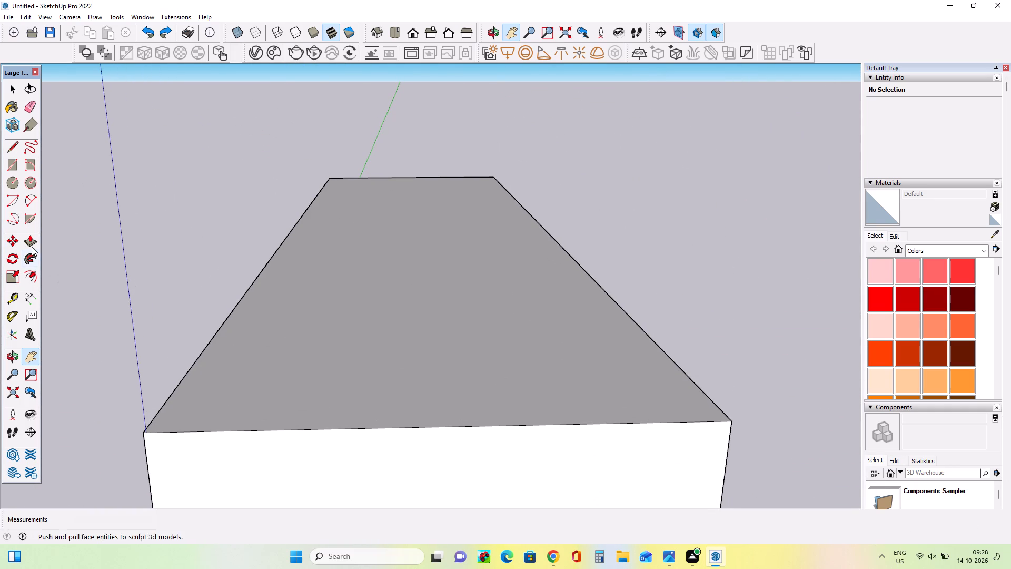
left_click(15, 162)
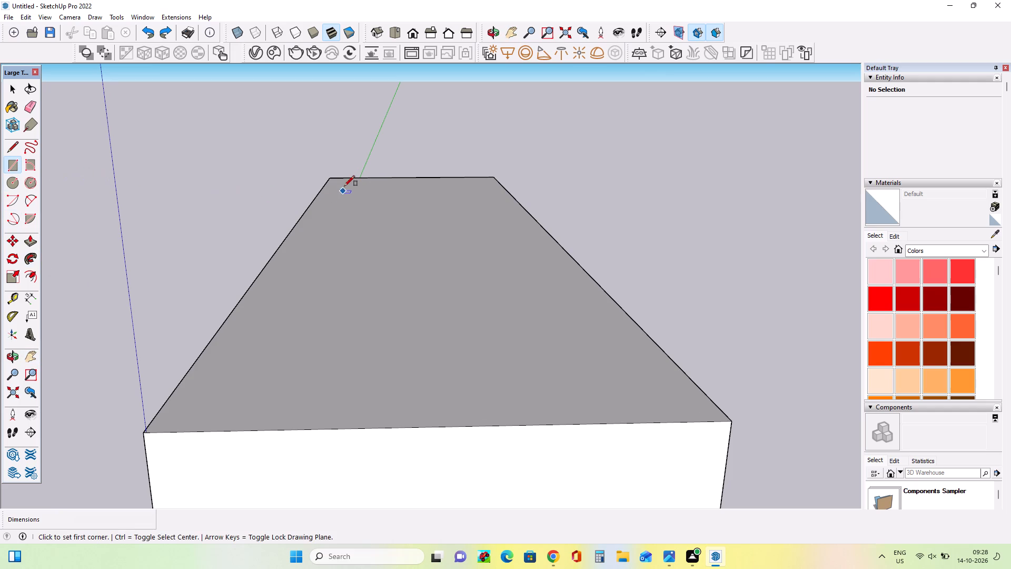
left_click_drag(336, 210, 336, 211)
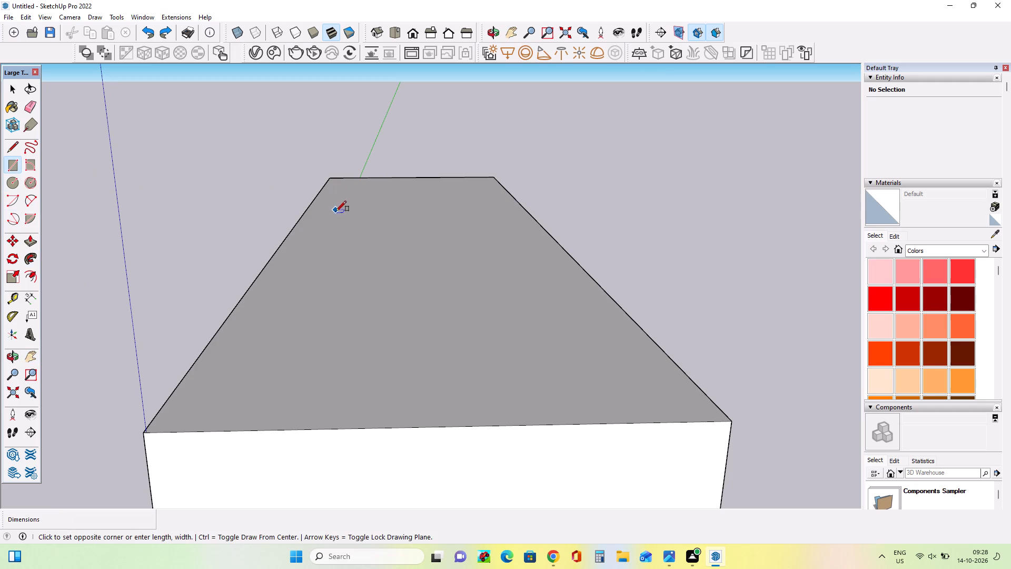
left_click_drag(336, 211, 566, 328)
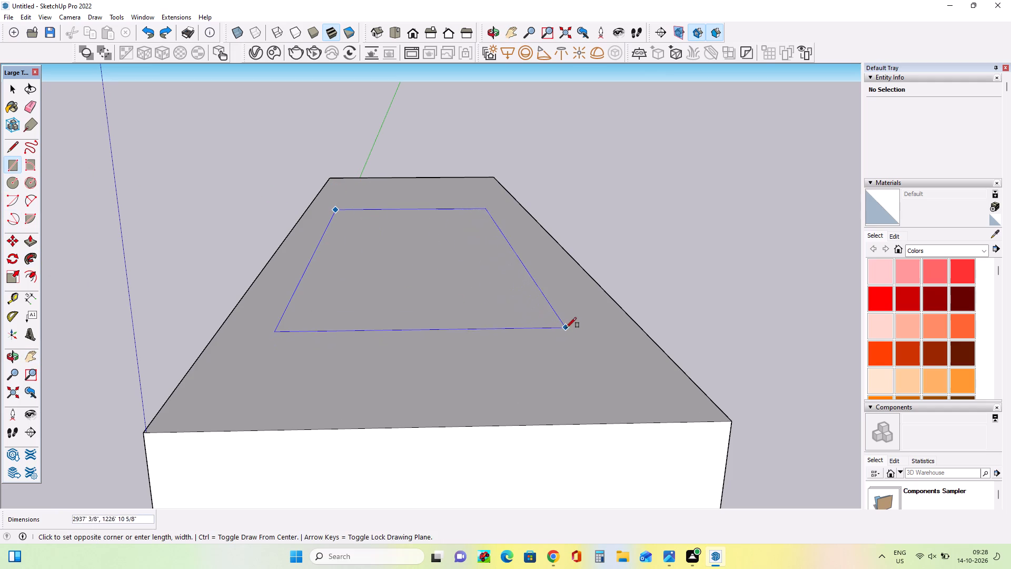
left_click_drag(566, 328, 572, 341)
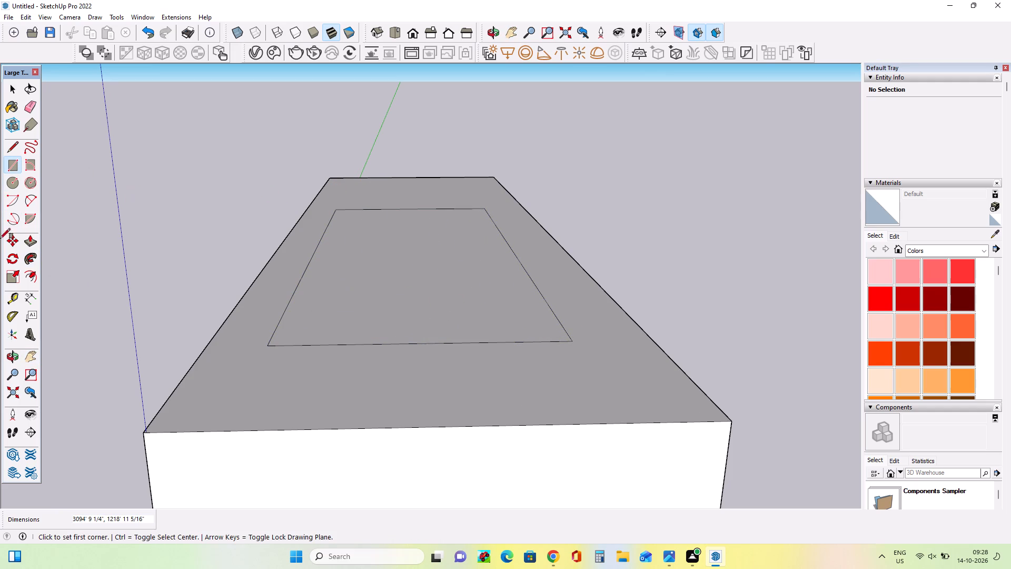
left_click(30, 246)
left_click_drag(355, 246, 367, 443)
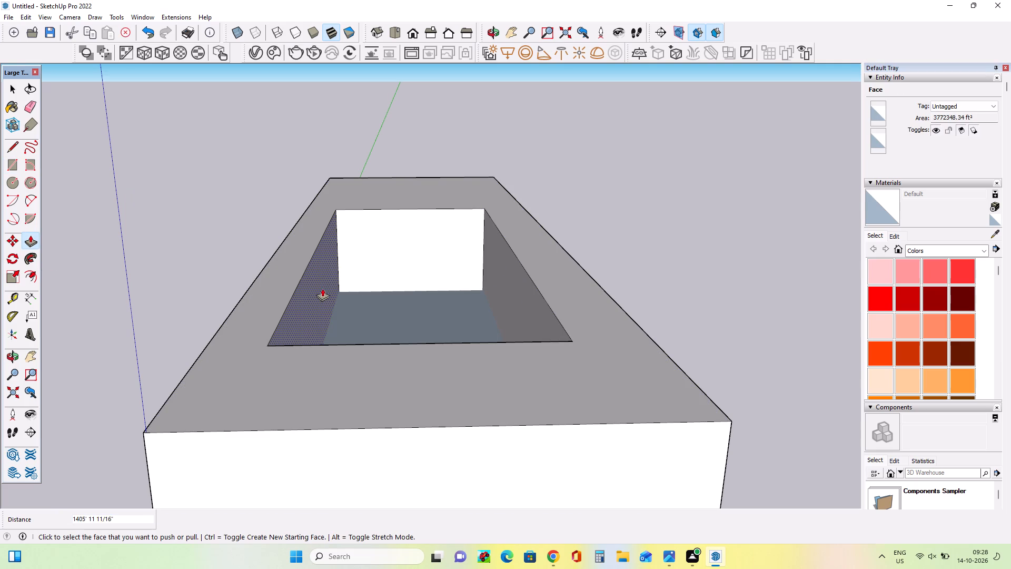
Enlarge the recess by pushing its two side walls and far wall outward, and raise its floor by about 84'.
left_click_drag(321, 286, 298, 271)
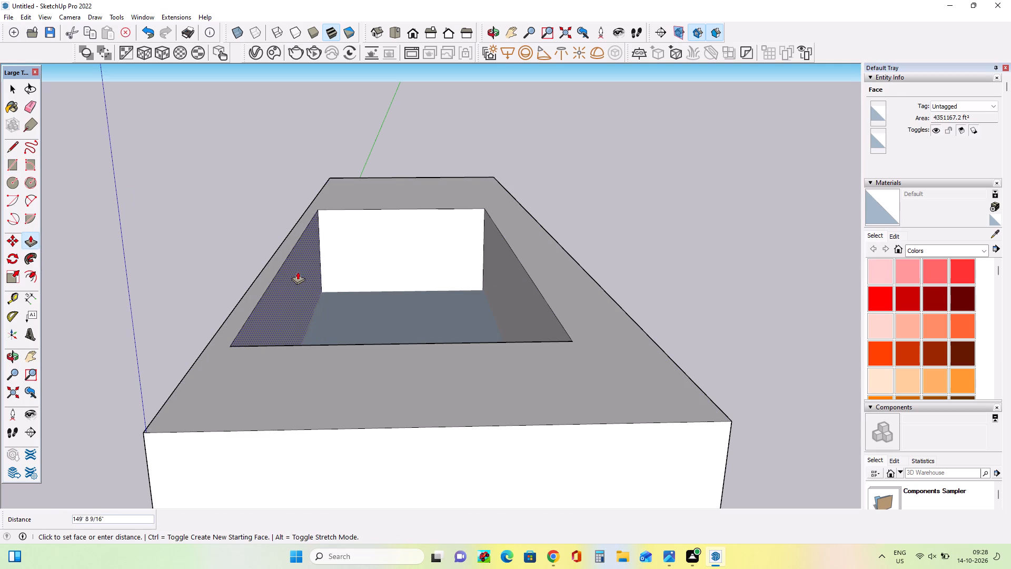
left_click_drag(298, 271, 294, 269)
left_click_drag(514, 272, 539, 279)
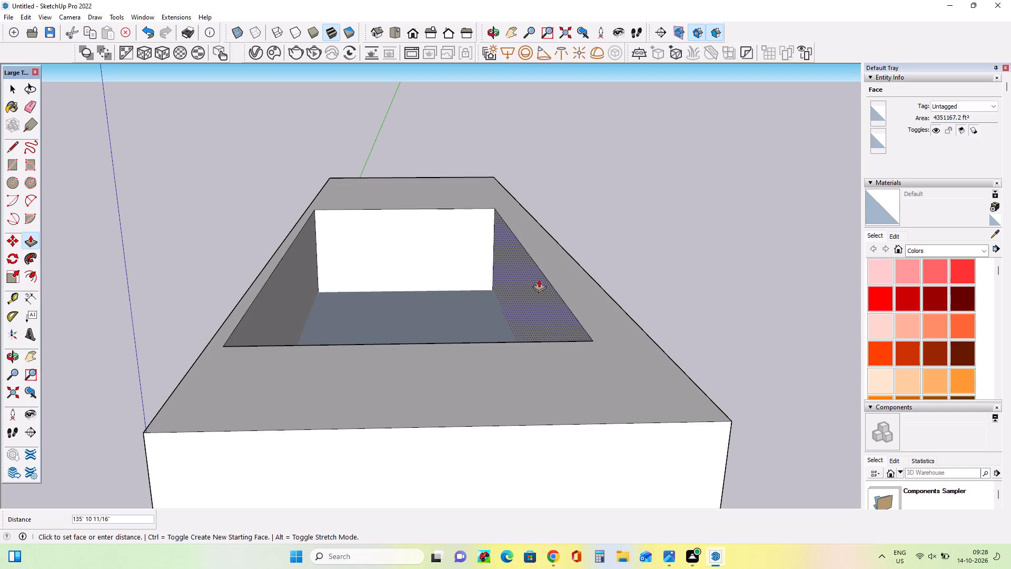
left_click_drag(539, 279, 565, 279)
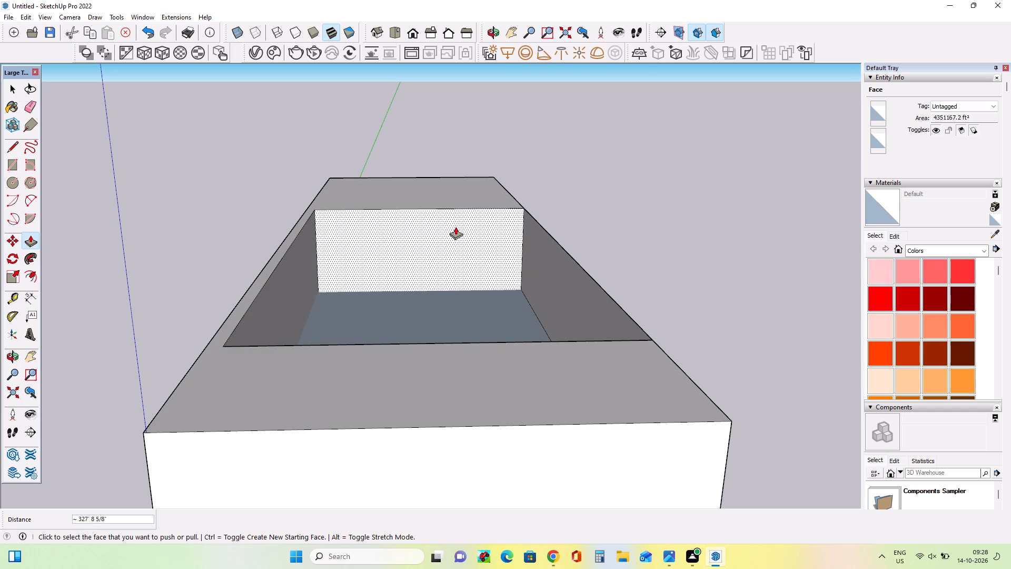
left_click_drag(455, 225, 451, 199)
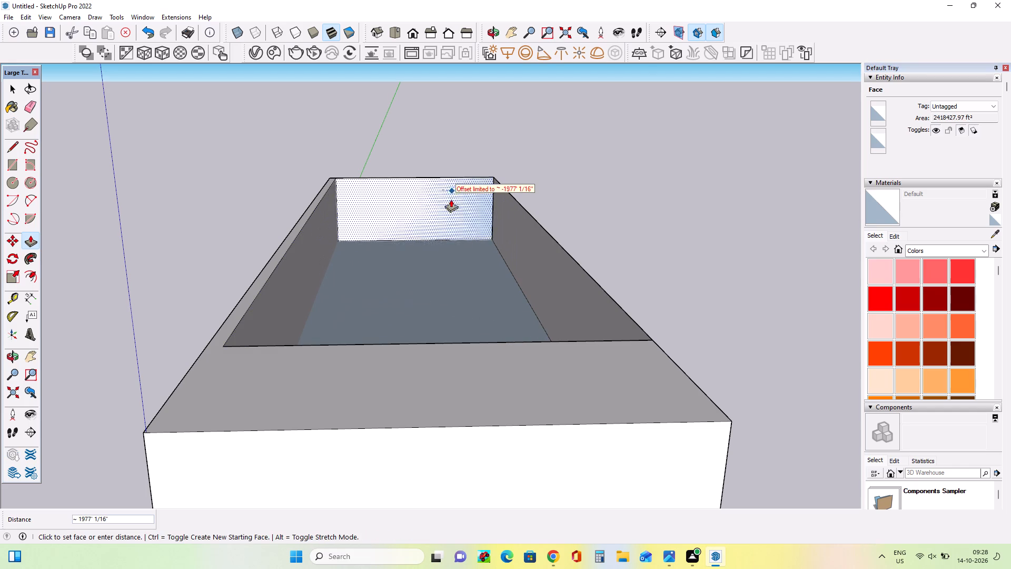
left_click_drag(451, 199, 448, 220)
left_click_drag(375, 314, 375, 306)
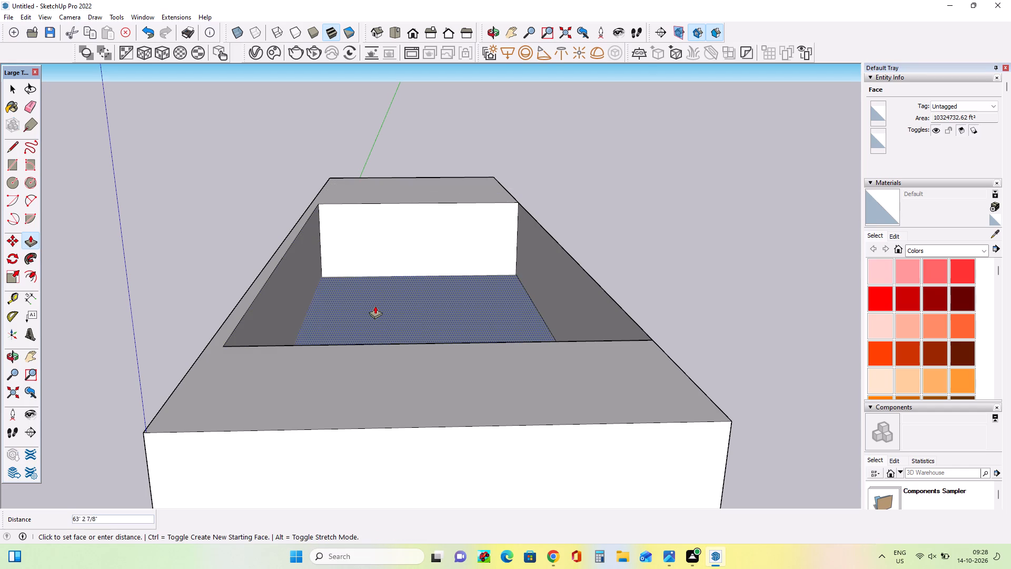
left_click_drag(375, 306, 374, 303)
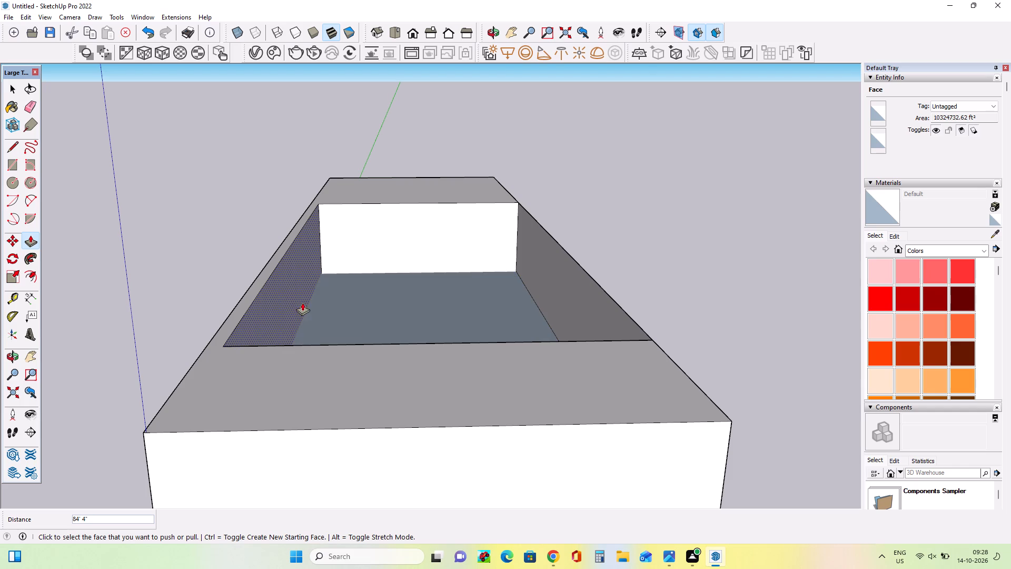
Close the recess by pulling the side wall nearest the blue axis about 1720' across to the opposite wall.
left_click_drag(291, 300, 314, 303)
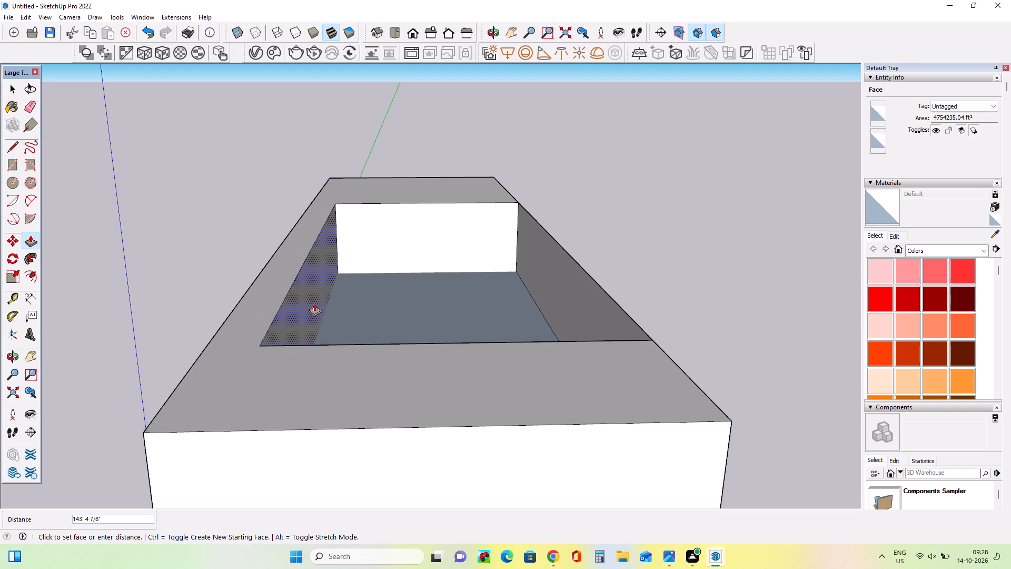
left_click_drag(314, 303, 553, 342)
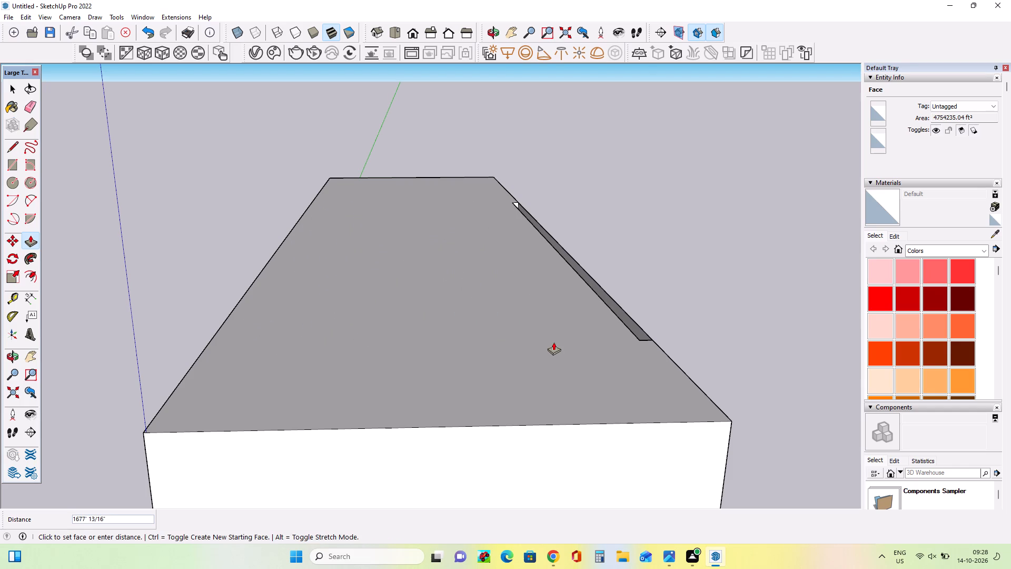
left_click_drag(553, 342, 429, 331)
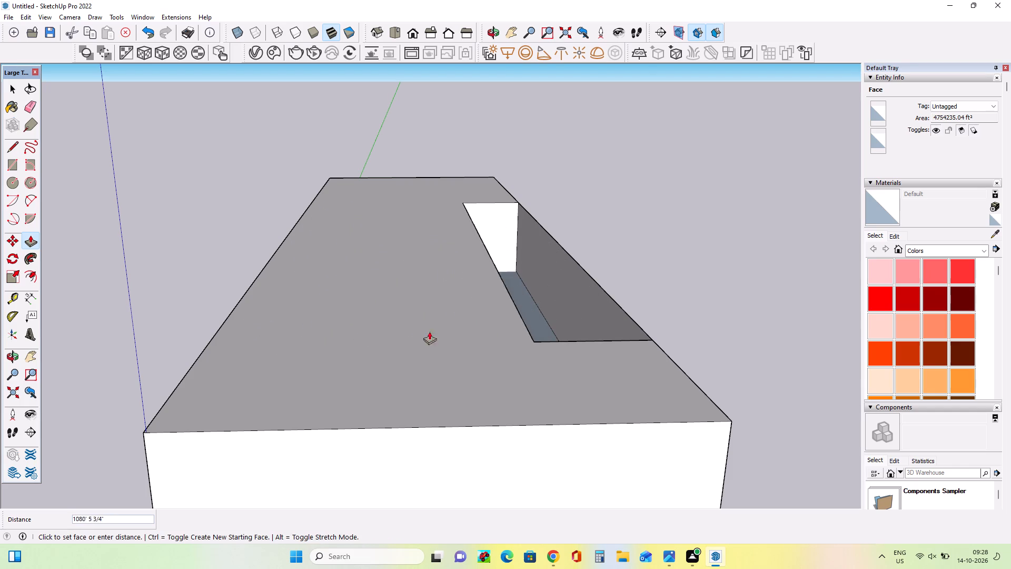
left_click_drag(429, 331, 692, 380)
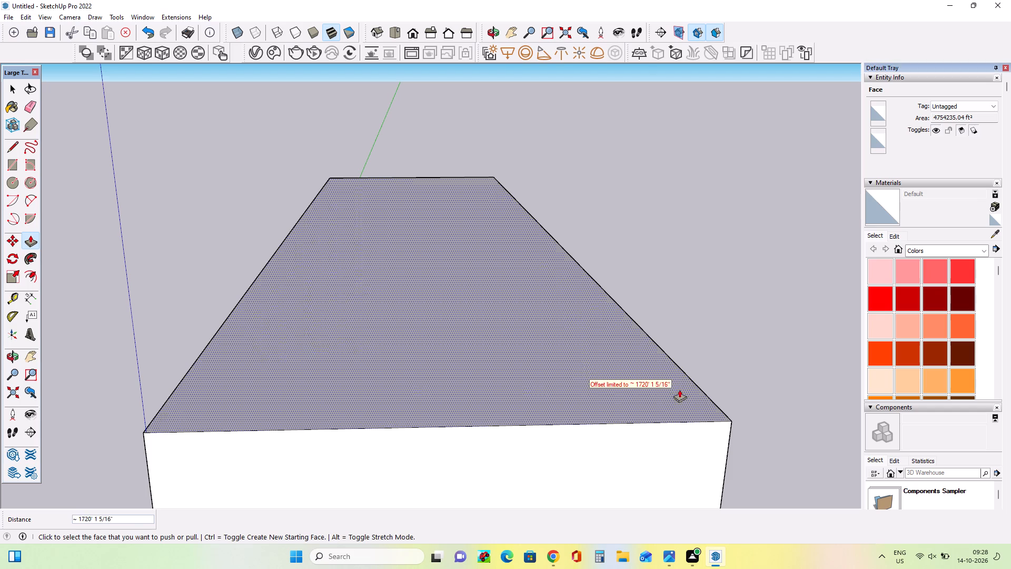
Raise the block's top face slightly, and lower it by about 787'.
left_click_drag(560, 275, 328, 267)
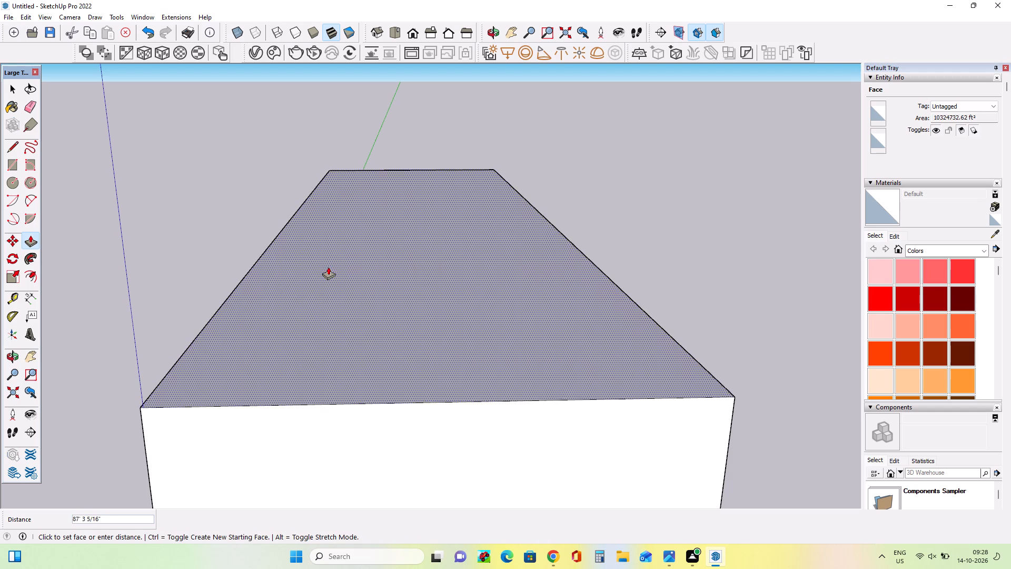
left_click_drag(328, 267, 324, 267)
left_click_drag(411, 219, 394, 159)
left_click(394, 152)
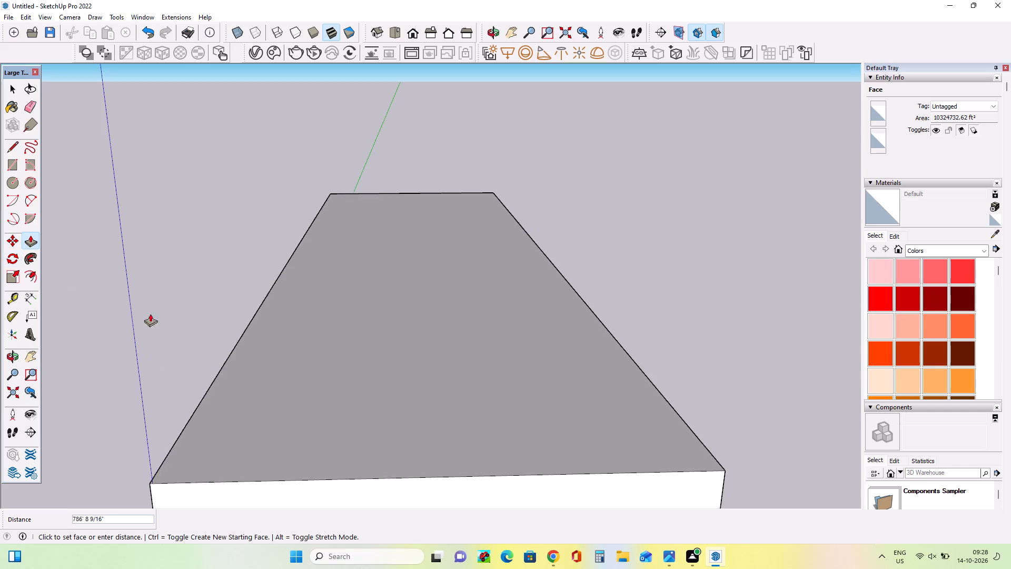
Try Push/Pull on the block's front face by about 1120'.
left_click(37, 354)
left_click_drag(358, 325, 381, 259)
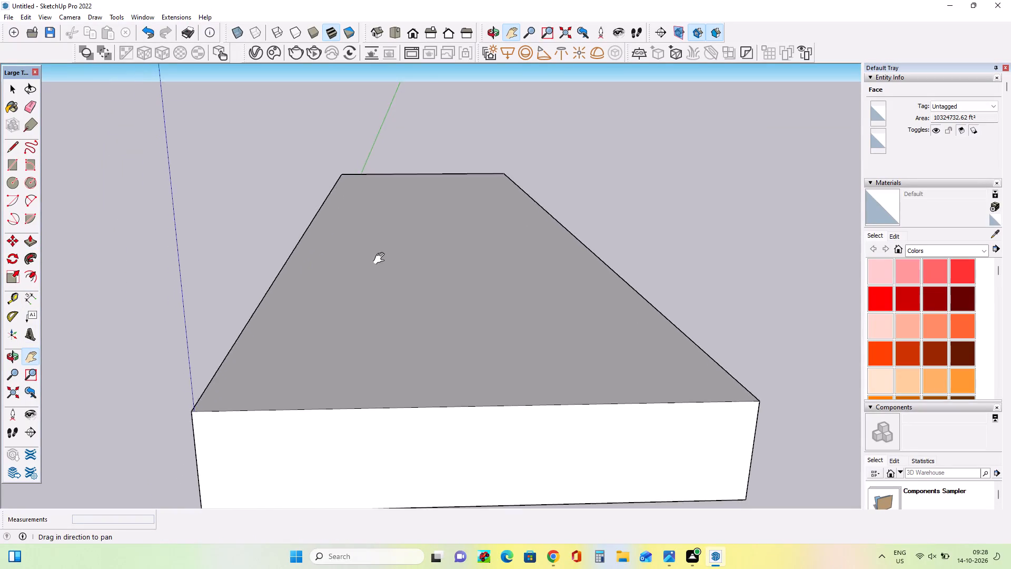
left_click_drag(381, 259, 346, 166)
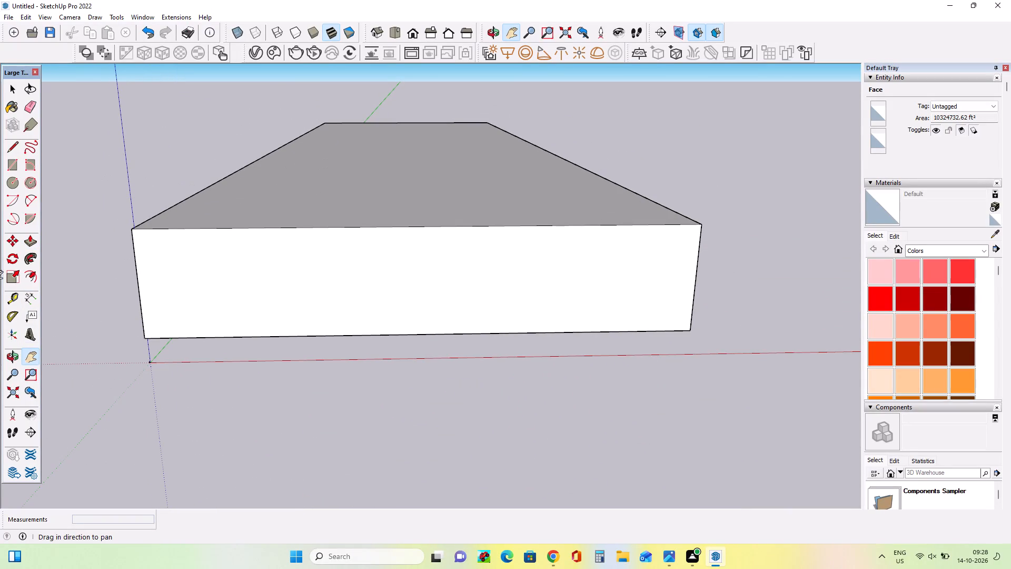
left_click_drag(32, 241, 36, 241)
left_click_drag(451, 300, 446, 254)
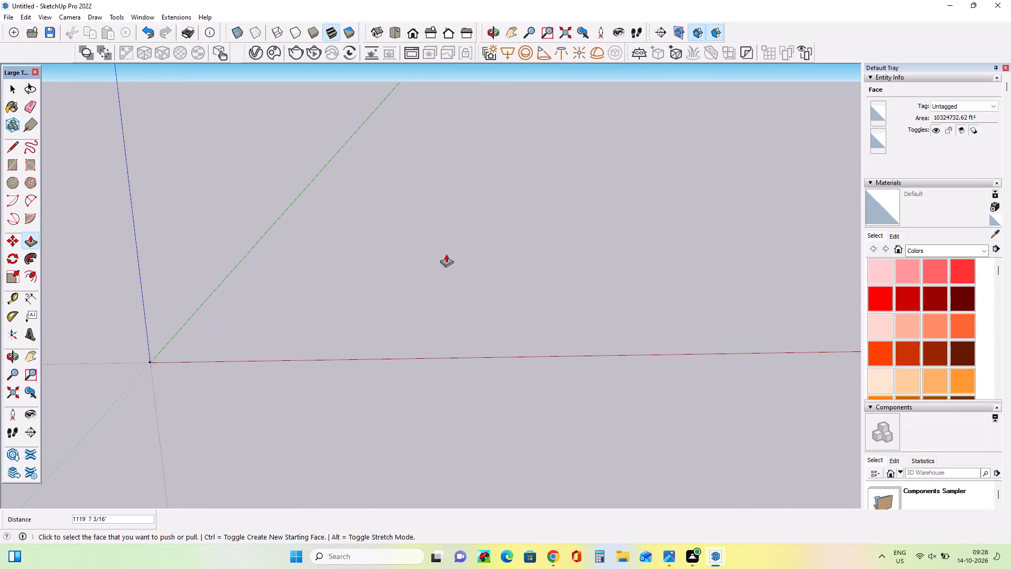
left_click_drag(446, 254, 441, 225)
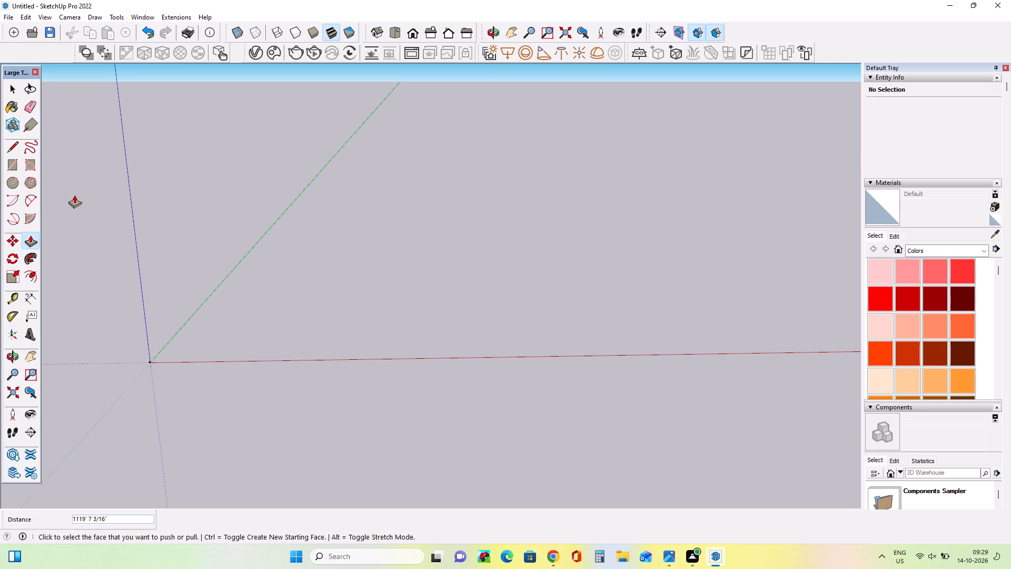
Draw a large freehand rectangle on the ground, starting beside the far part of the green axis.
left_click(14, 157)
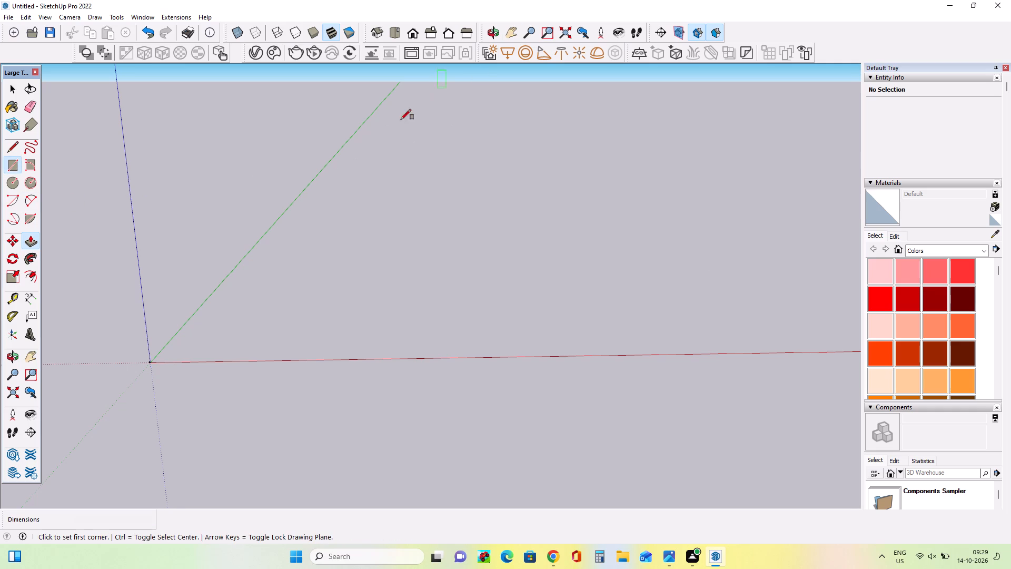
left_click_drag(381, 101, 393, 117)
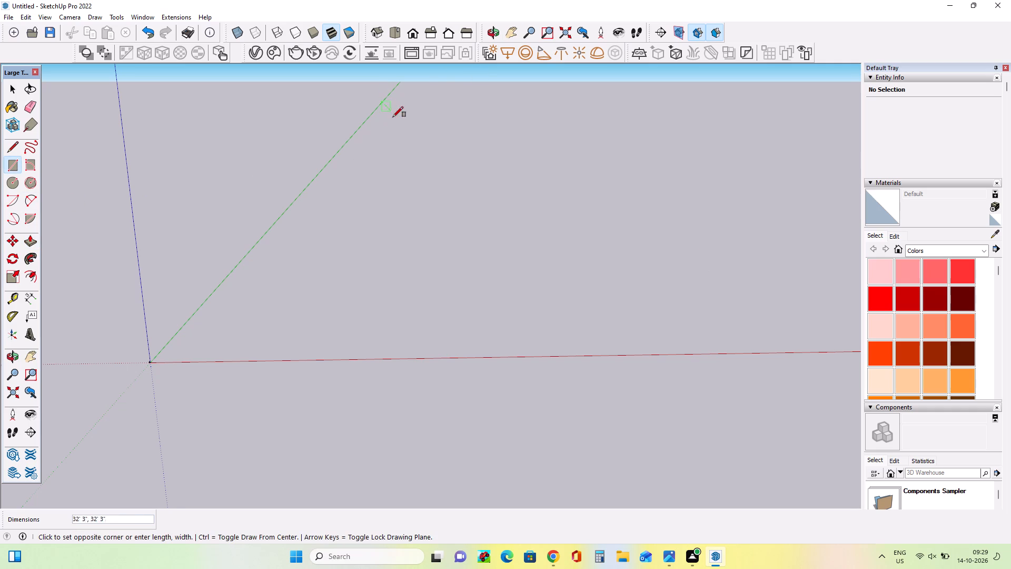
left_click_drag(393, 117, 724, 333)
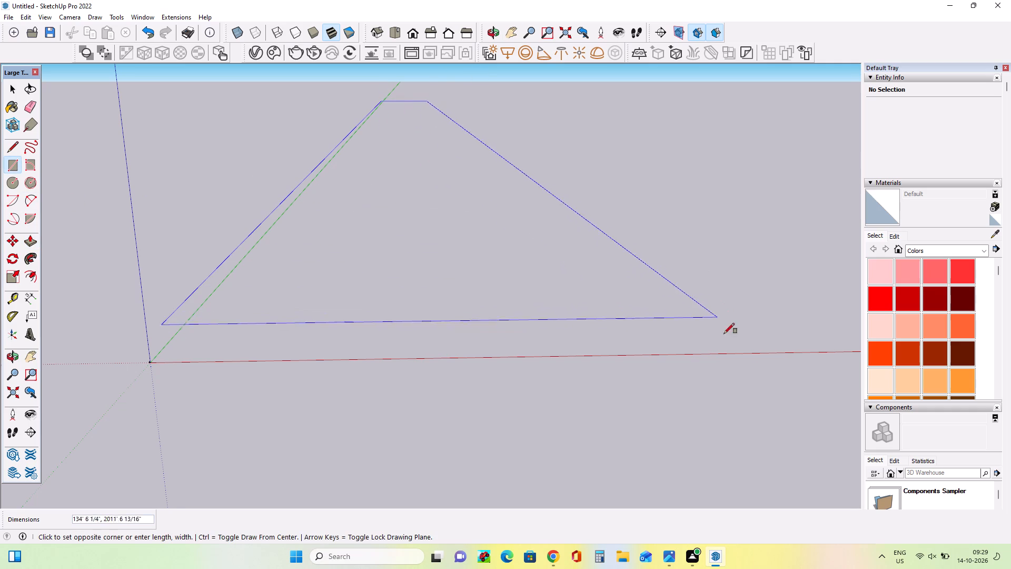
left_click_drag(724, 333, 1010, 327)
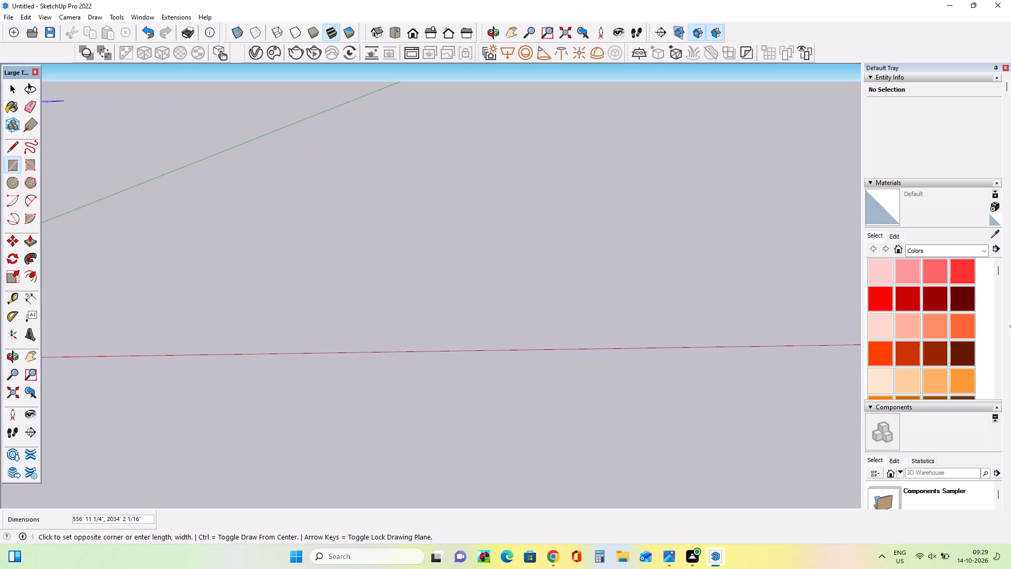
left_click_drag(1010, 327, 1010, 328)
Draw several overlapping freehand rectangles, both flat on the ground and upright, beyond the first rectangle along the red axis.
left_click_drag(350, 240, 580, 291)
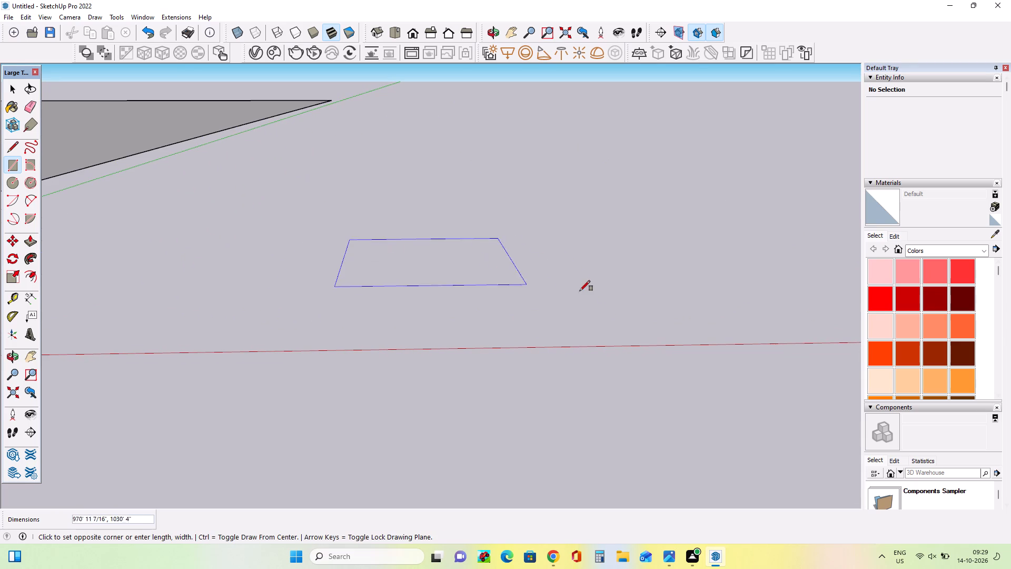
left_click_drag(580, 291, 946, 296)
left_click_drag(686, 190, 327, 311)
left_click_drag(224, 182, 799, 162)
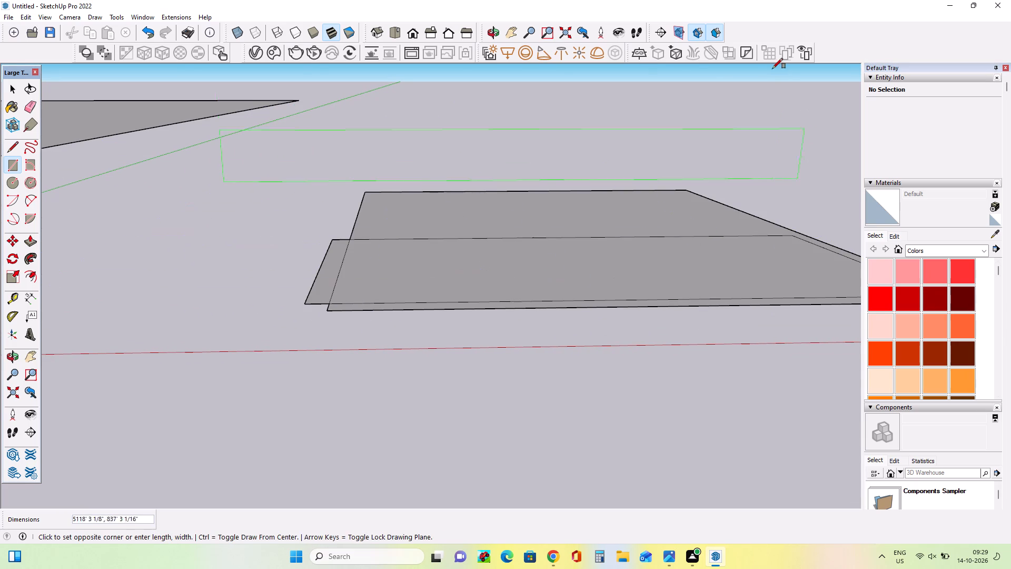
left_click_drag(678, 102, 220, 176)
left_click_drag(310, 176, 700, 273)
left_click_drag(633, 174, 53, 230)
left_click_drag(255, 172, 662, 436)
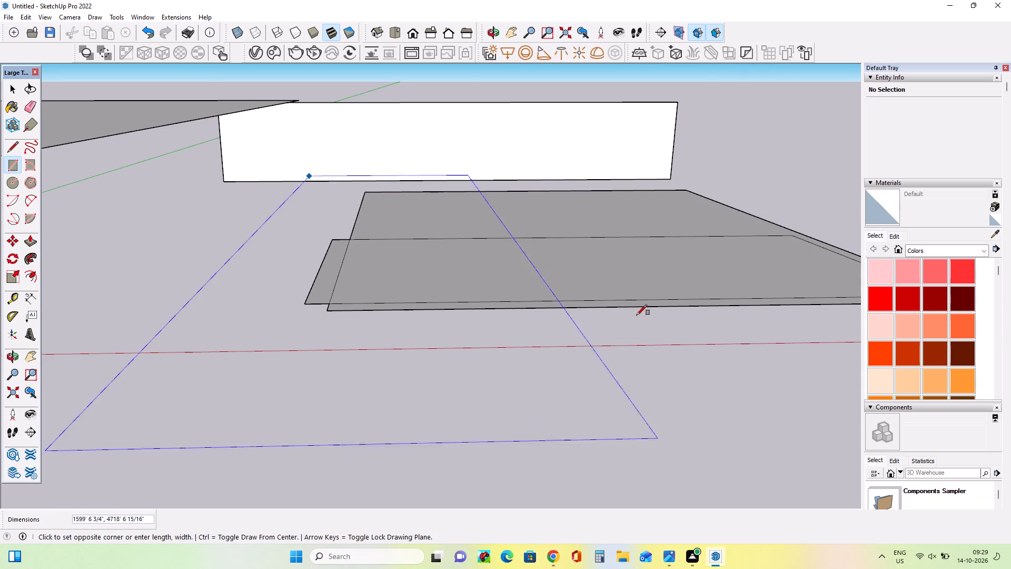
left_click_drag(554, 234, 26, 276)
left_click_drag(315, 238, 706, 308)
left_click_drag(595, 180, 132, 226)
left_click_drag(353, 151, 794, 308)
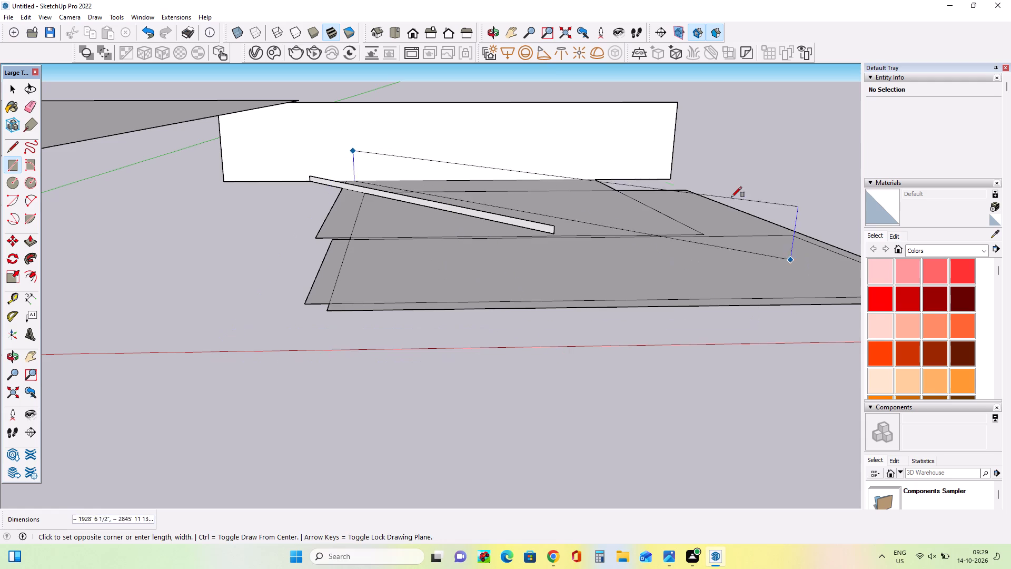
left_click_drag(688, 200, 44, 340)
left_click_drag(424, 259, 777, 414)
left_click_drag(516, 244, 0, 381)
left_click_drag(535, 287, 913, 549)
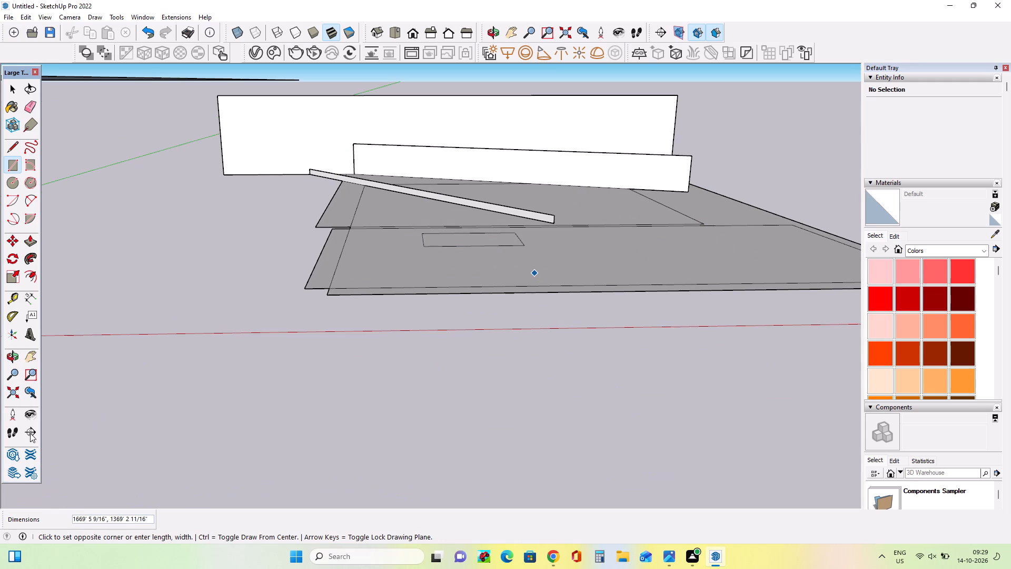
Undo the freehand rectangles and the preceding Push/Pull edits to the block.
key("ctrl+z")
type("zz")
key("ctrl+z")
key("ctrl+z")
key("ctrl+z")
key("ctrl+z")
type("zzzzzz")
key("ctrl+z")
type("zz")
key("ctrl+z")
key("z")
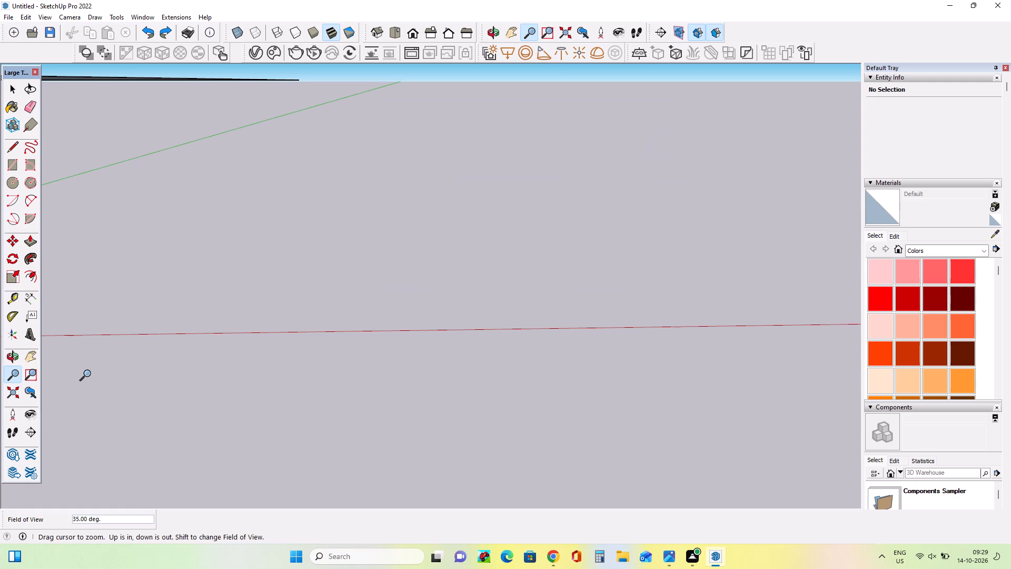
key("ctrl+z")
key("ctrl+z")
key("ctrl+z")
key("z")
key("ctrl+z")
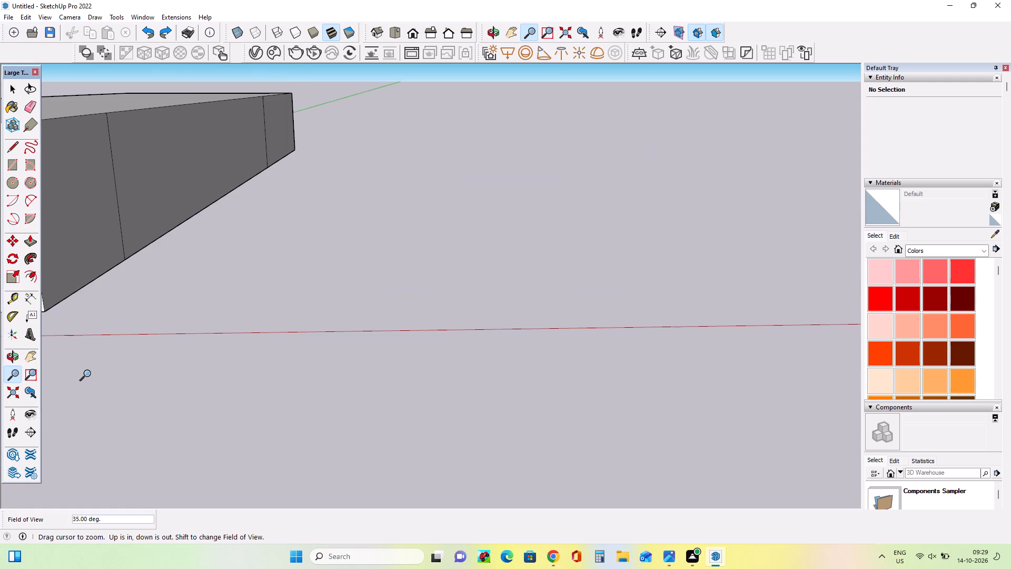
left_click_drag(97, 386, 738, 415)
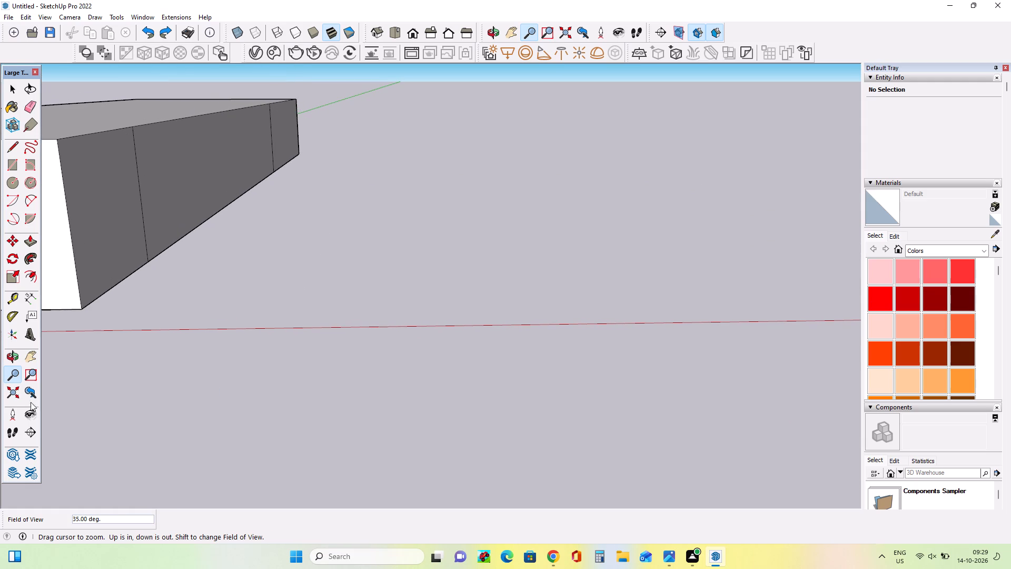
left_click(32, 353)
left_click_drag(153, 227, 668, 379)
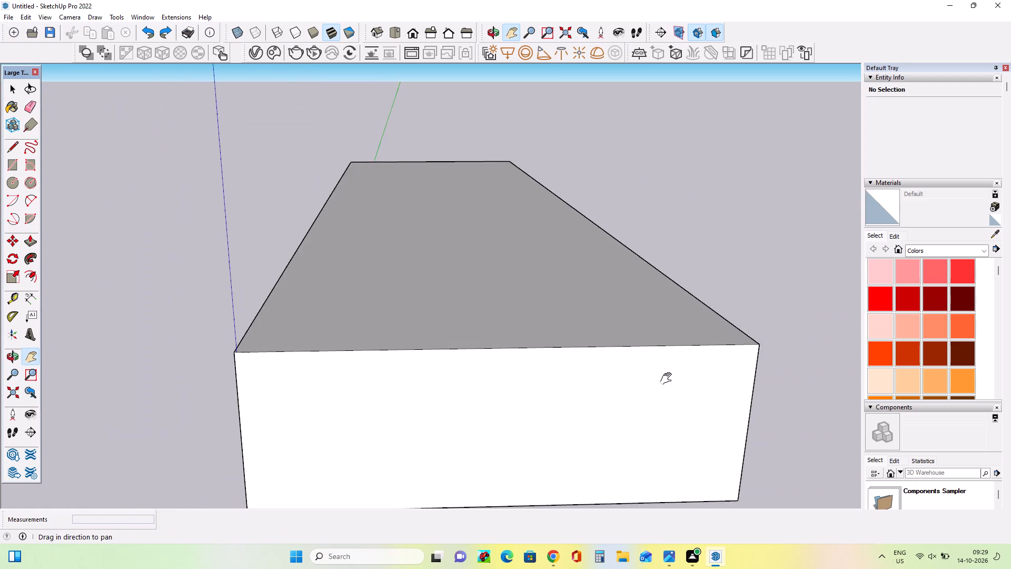
Undo the last edit to the block so its top face is opened again.
left_click_drag(668, 379, 632, 361)
key("z")
key("ctrl+z")
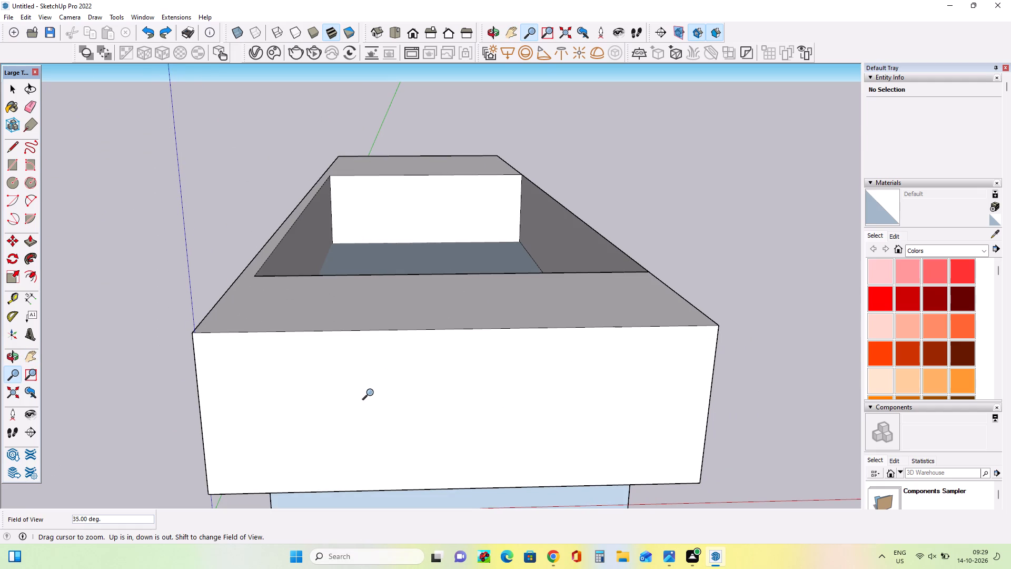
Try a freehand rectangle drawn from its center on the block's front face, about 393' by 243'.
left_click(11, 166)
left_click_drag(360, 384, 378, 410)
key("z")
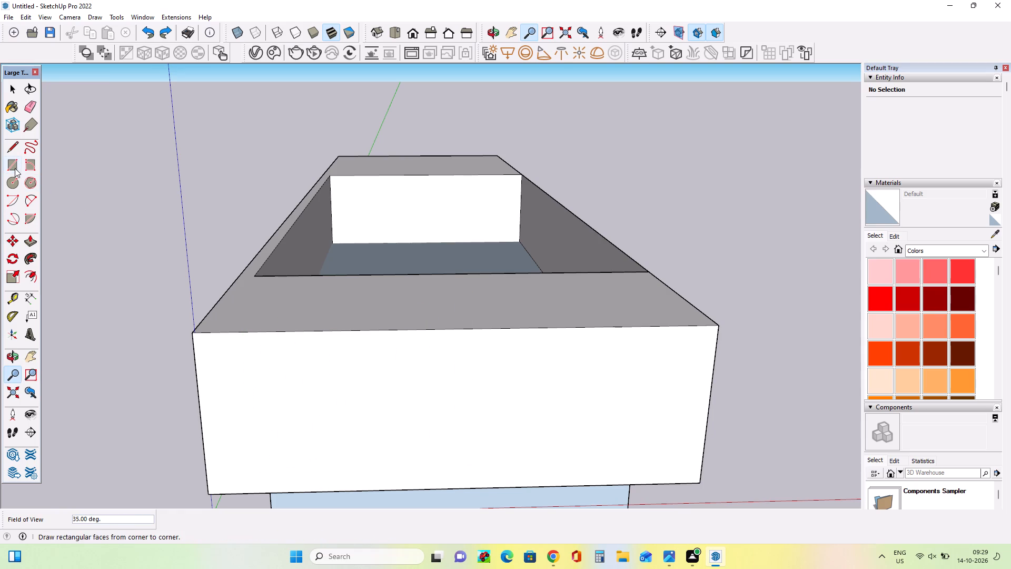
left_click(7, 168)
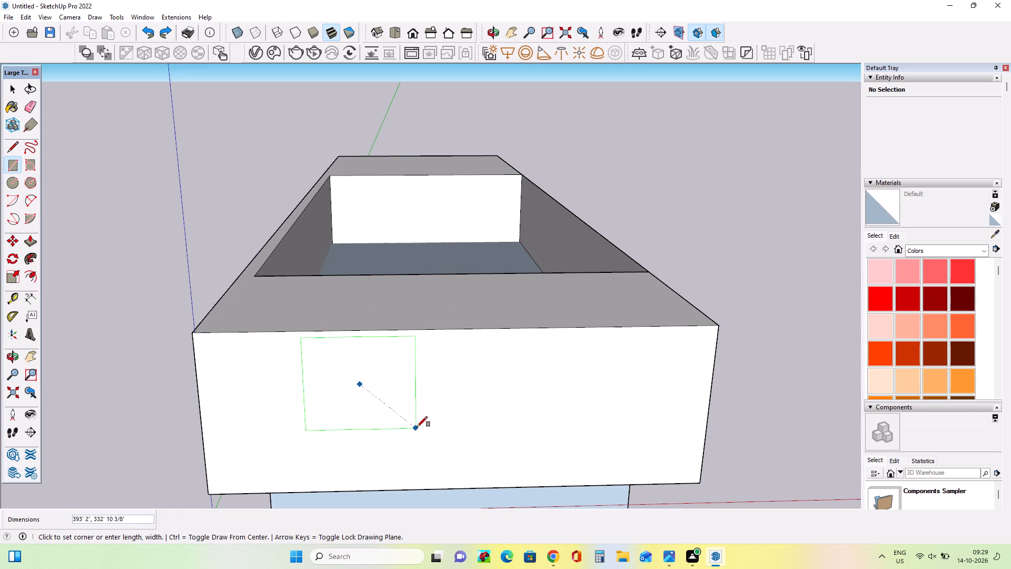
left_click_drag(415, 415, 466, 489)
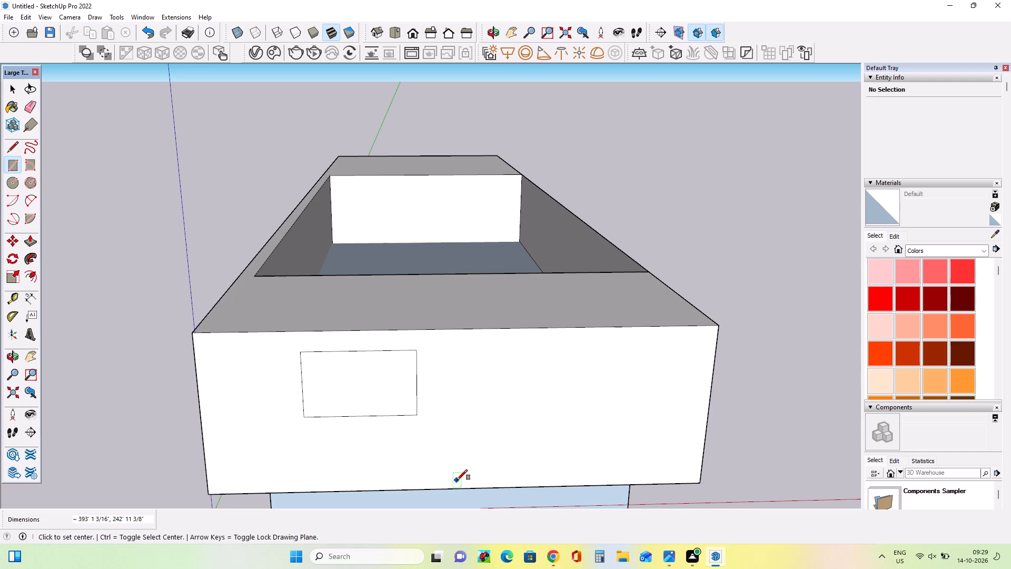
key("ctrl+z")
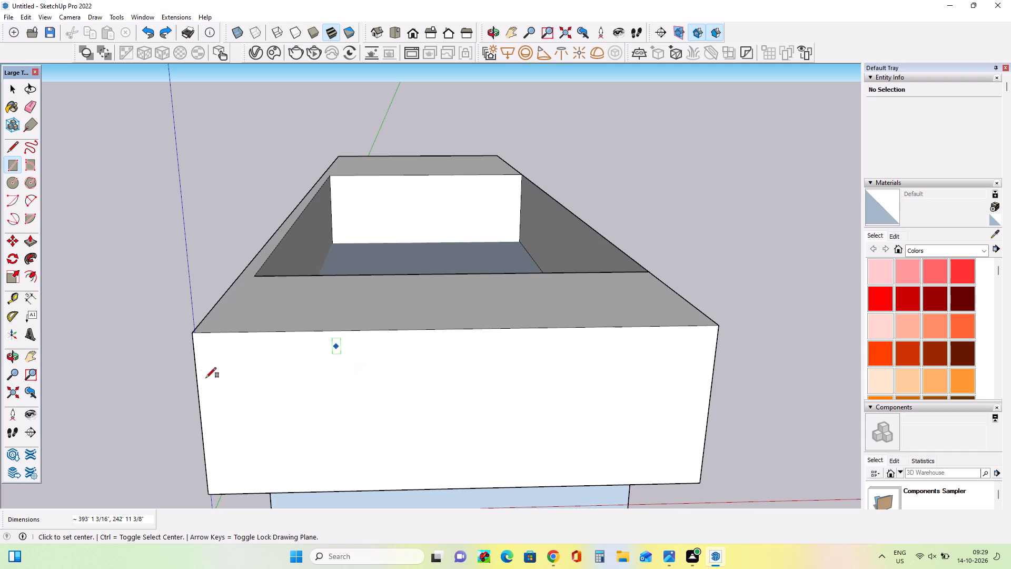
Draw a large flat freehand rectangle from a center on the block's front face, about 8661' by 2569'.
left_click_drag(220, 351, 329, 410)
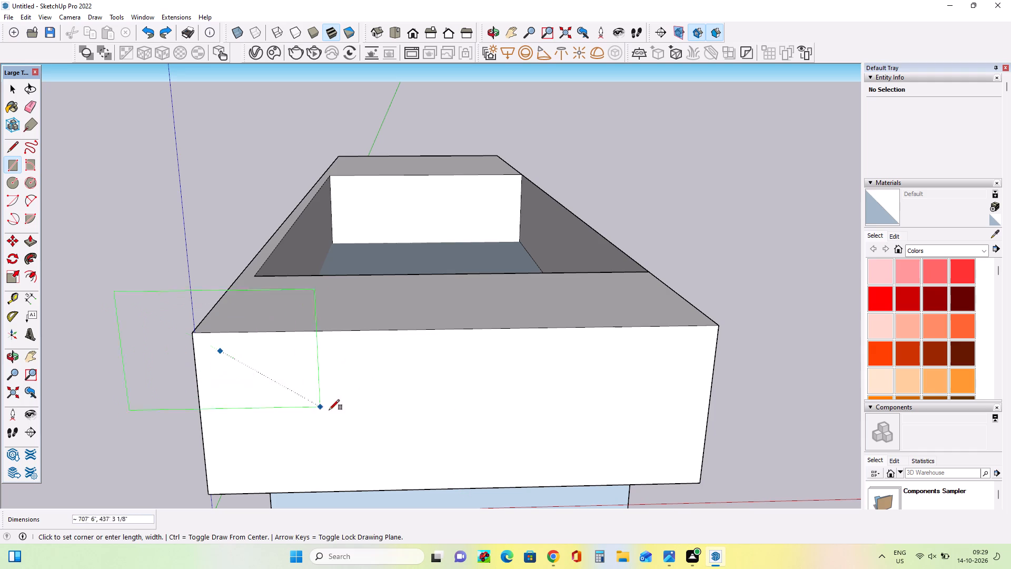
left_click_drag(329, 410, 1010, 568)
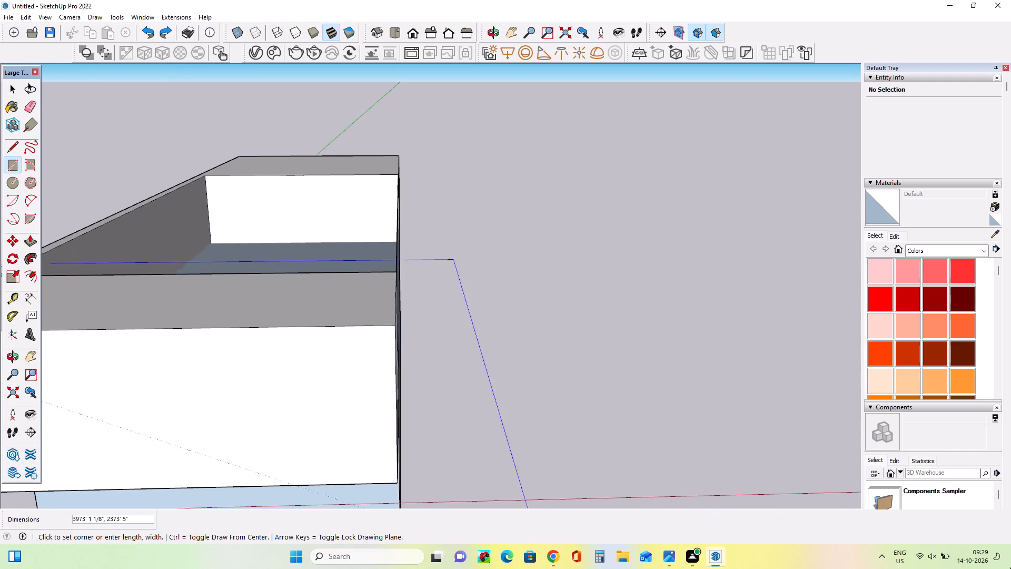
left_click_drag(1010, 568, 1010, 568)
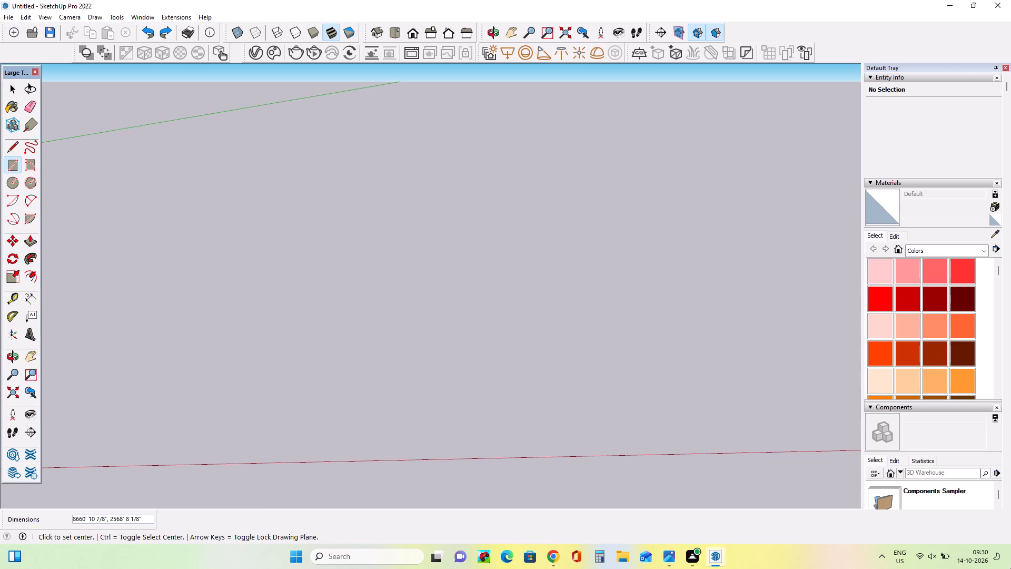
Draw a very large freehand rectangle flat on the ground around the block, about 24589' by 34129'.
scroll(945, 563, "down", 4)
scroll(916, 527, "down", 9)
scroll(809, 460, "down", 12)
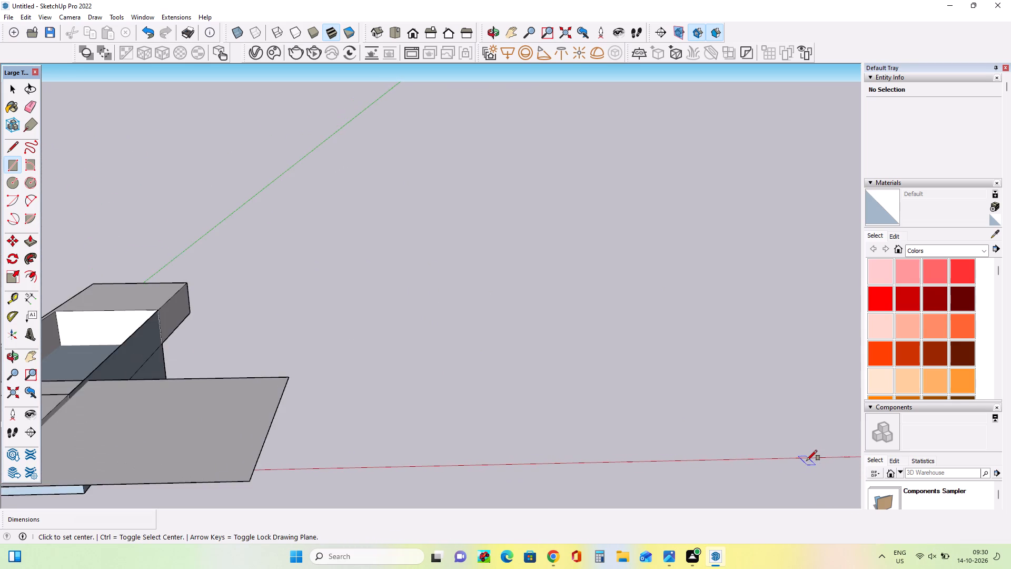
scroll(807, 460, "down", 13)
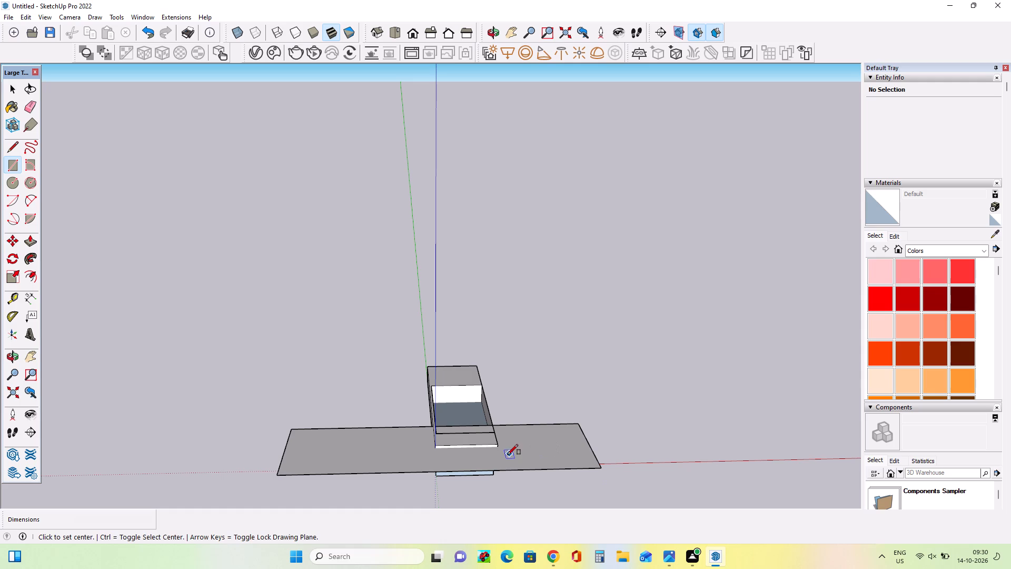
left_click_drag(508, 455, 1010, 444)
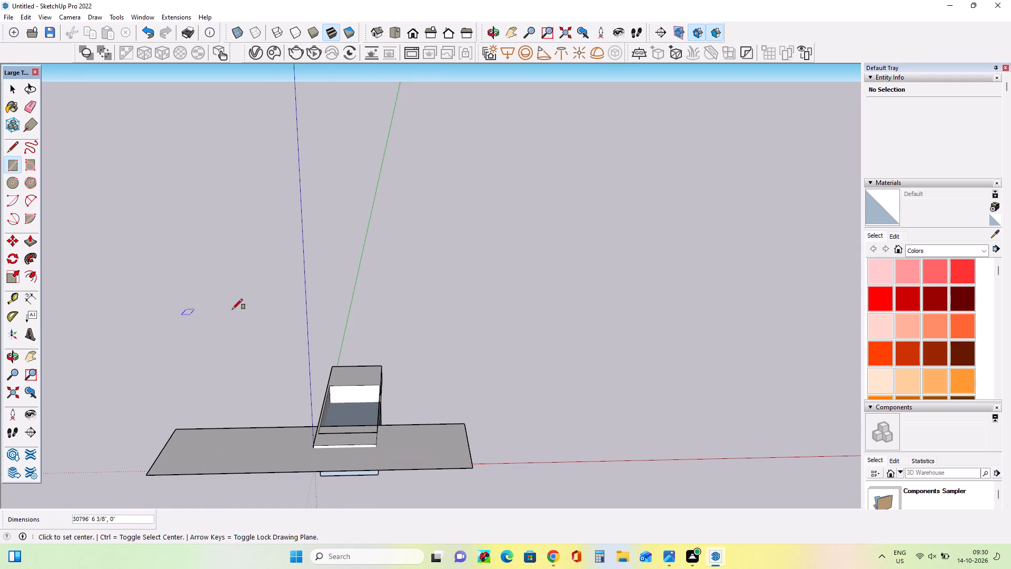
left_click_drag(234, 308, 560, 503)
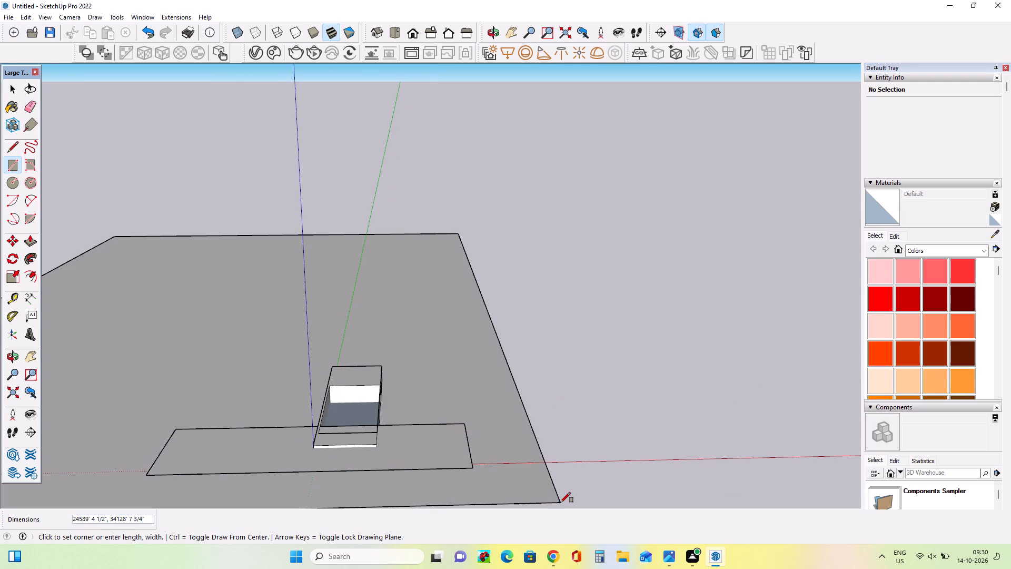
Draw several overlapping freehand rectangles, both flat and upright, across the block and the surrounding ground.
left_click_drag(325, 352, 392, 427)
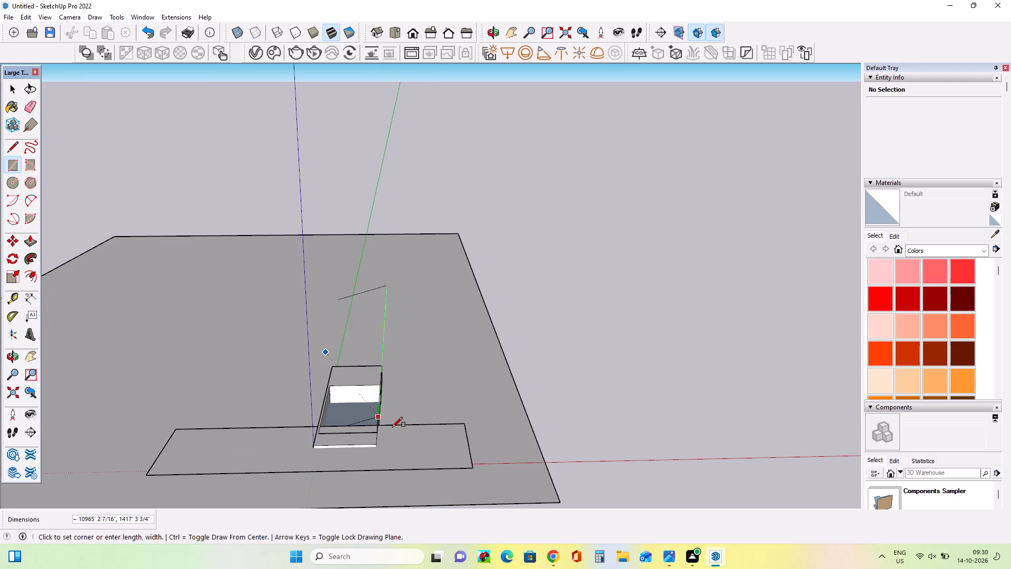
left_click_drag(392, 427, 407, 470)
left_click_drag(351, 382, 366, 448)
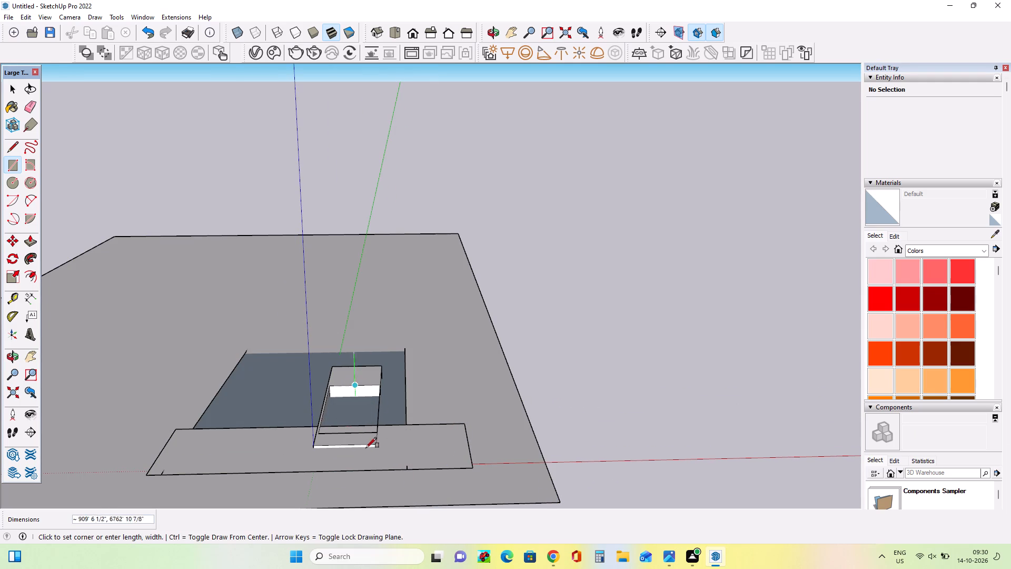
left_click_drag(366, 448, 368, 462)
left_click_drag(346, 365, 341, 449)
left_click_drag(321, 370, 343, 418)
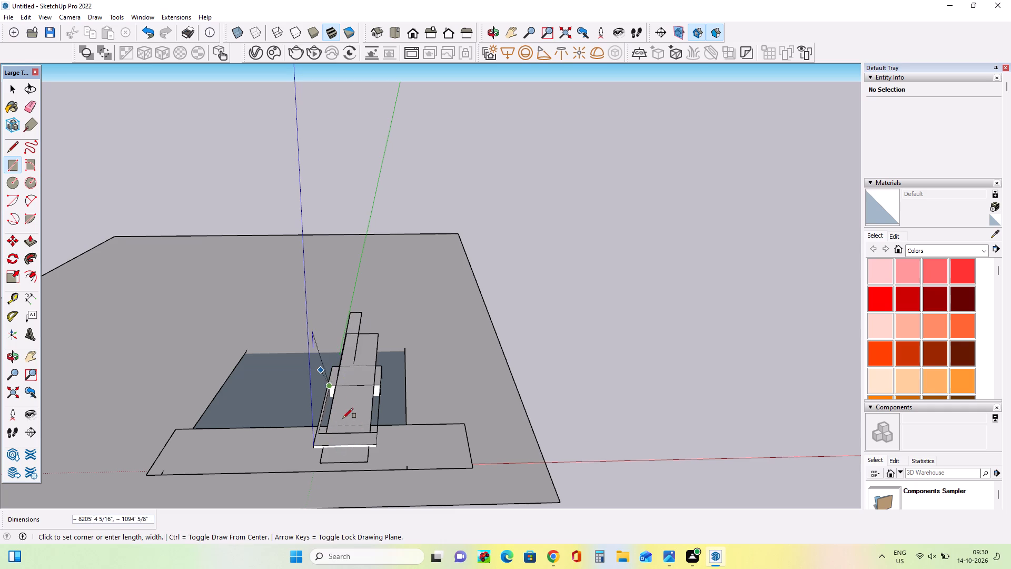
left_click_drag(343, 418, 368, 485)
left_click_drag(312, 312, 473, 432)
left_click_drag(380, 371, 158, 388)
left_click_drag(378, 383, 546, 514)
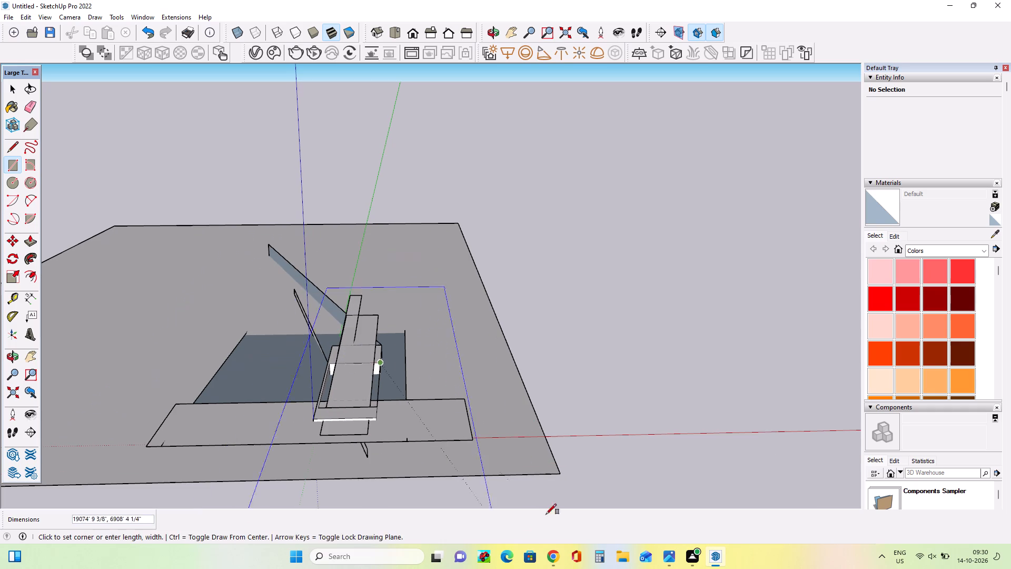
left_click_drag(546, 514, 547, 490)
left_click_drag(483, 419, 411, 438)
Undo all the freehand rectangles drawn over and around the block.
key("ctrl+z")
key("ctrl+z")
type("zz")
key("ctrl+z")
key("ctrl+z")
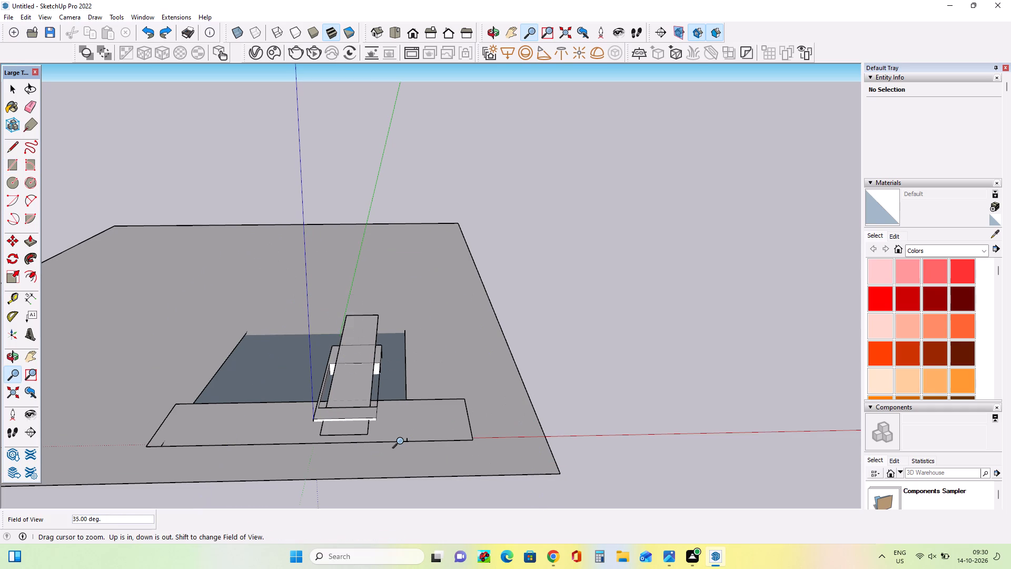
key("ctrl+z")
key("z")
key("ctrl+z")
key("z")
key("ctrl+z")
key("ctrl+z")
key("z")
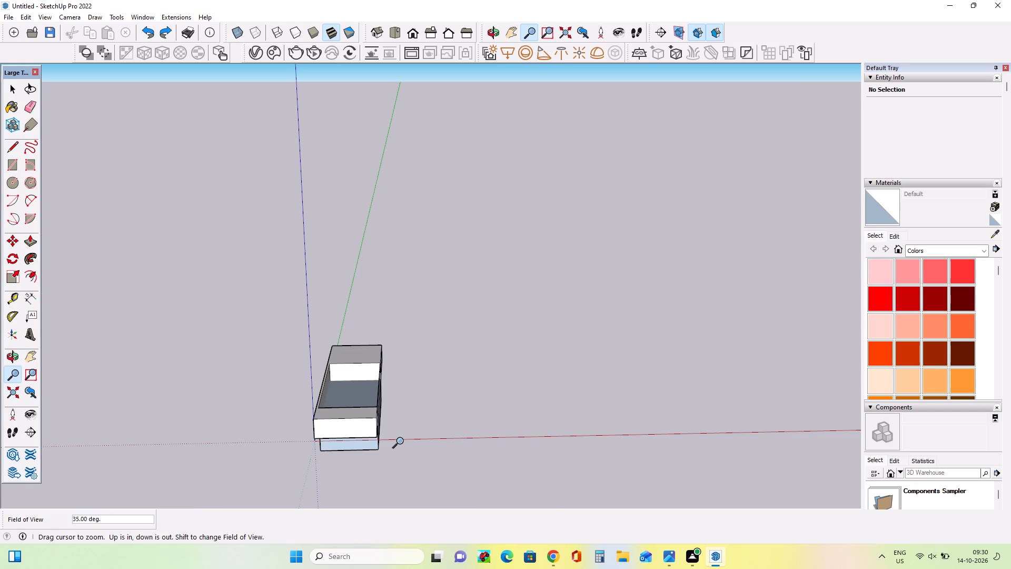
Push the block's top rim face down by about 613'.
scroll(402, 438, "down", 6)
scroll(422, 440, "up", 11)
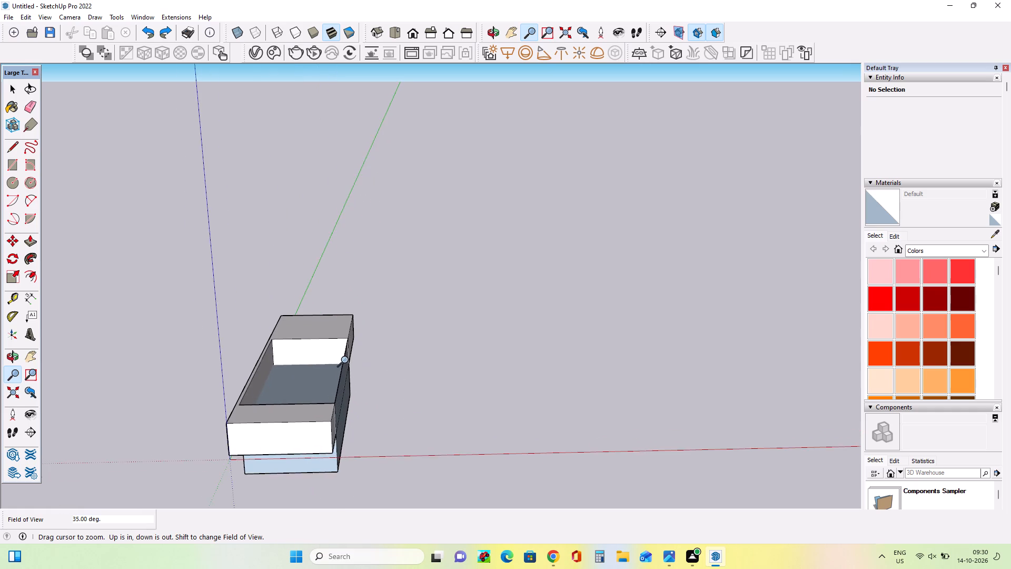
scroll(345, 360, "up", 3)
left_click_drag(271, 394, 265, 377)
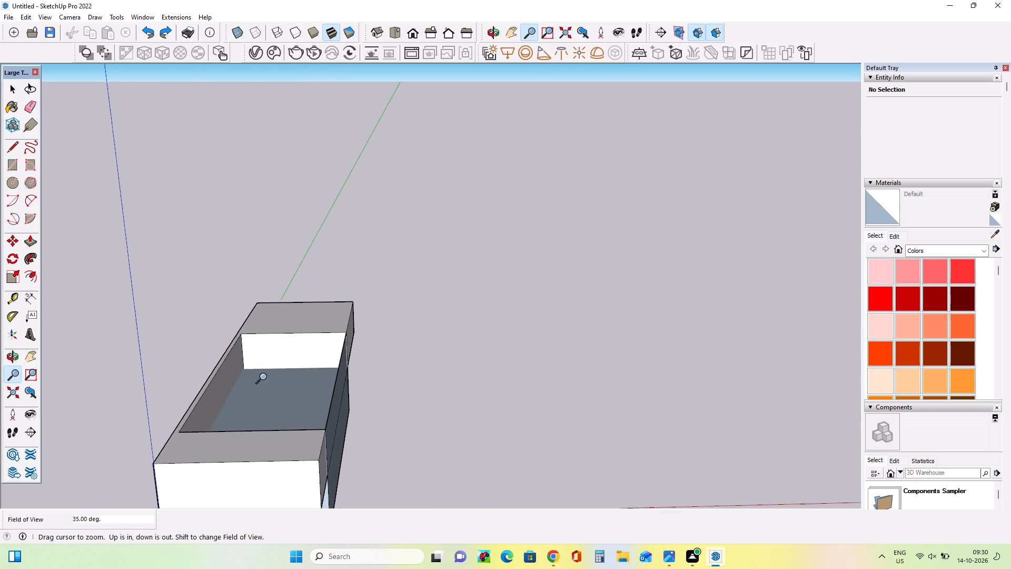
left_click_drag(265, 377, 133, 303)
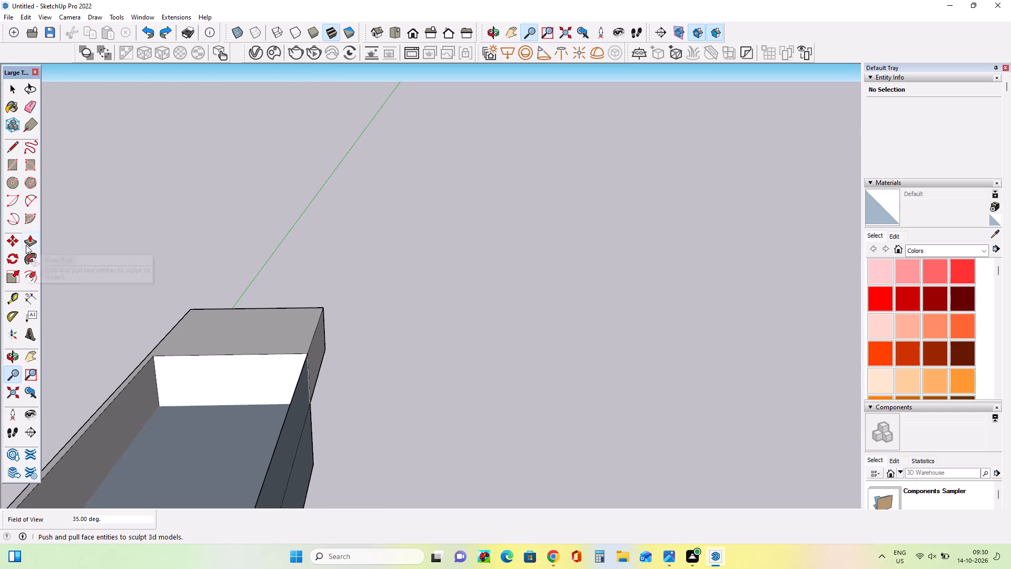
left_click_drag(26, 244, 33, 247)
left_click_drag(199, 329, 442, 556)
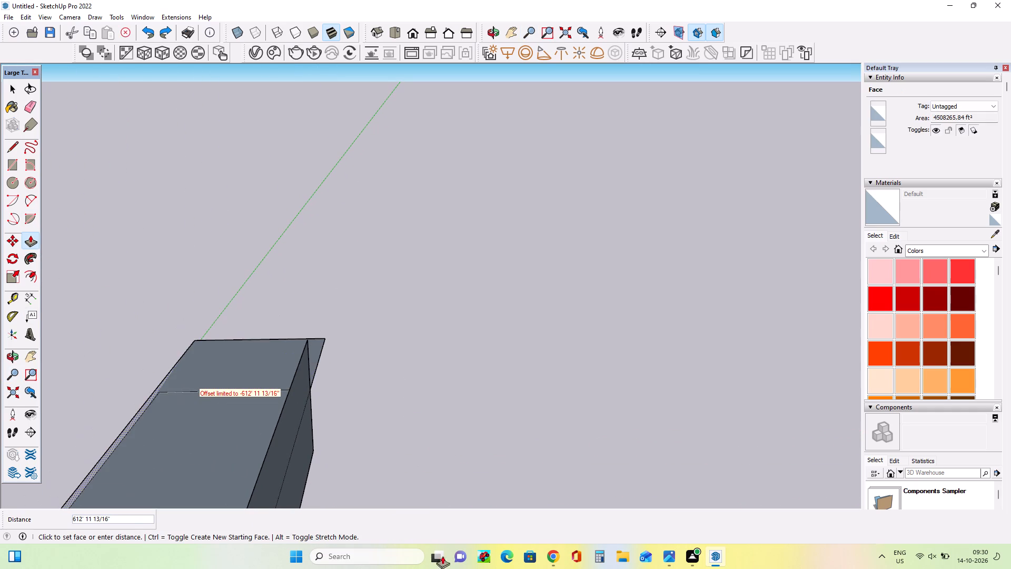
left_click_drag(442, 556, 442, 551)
Undo the rim Push/Pull and all earlier edits until the whole block and its base rectangle are removed.
key("z")
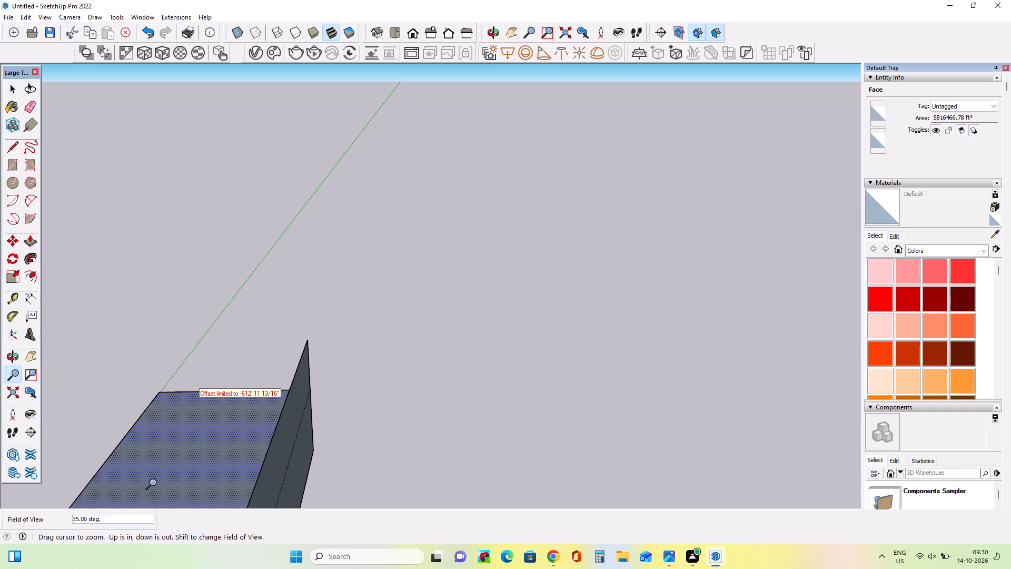
key("ctrl+z")
type("zzzzzzzzzzzzzzzzzz")
key("ctrl+z")
key("ctrl+z")
type("zz")
key("ctrl+z")
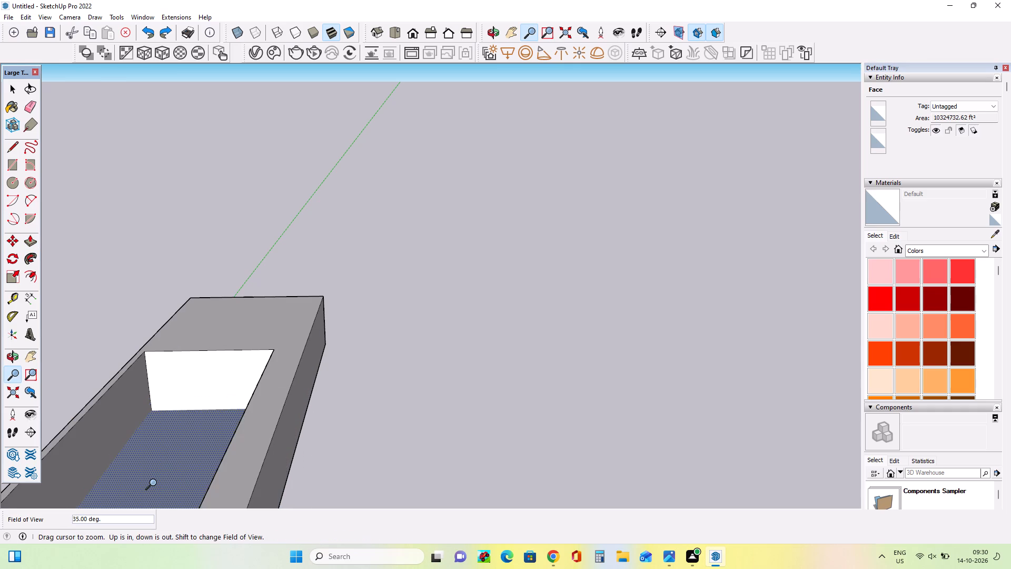
type("zzzzzzzzzzzzzzz")
key("ctrl+z")
key("ctrl+z")
type("zzzzzz")
key("ctrl+z")
type("zzzzzzzz")
key("ctrl+z")
key("ctrl+z")
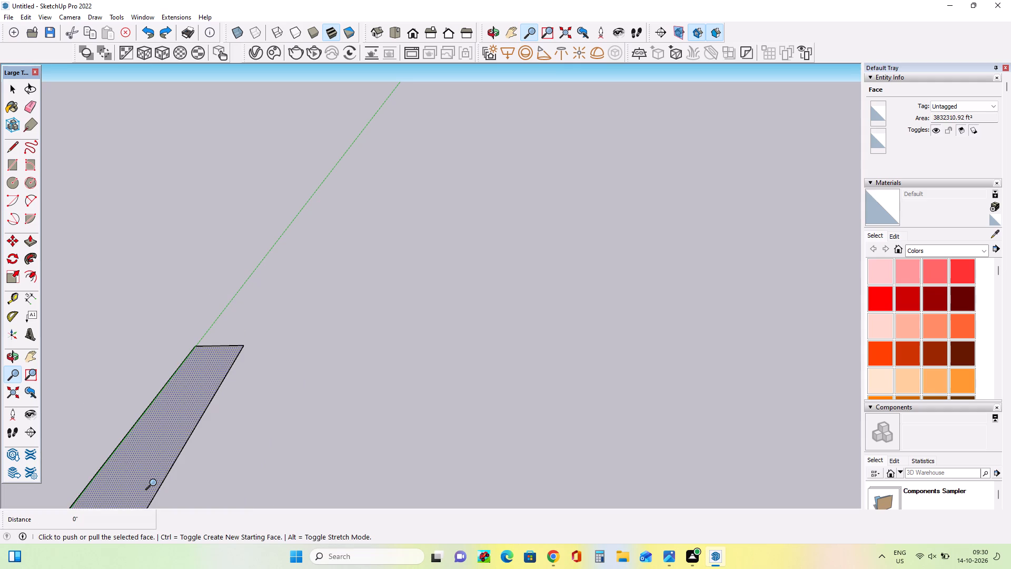
key("ctrl+z")
type("zzzzz")
key("ctrl+z")
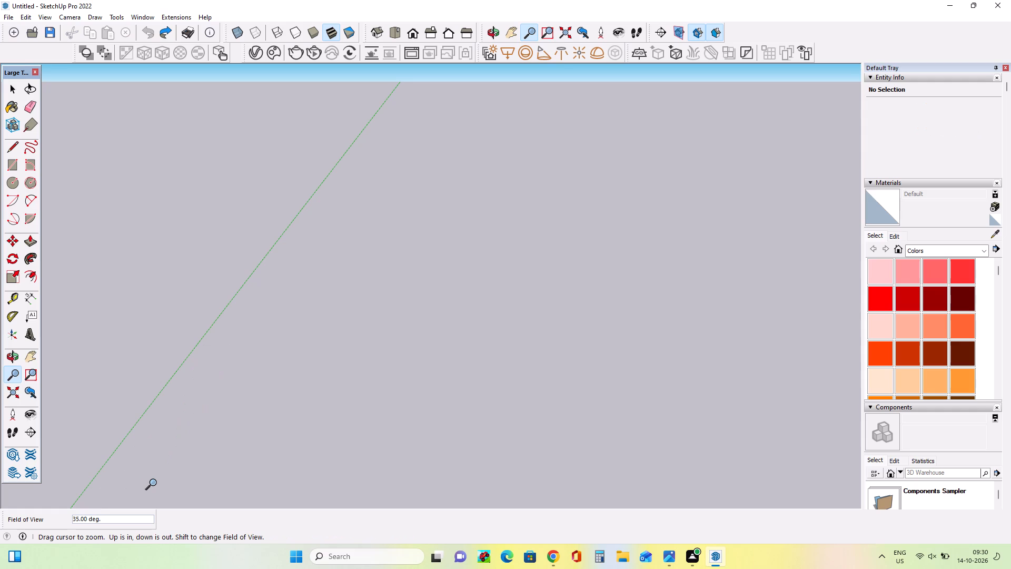
key("ctrl+z")
type("zz")
key("ctrl+z")
type("zzz")
Draw a large freehand rectangle flat on the ground beside the green axis, about 7569' by 28922'.
left_click_drag(11, 159, 18, 154)
left_click_drag(339, 168, 311, 155)
left_click_drag(5, 167, 15, 165)
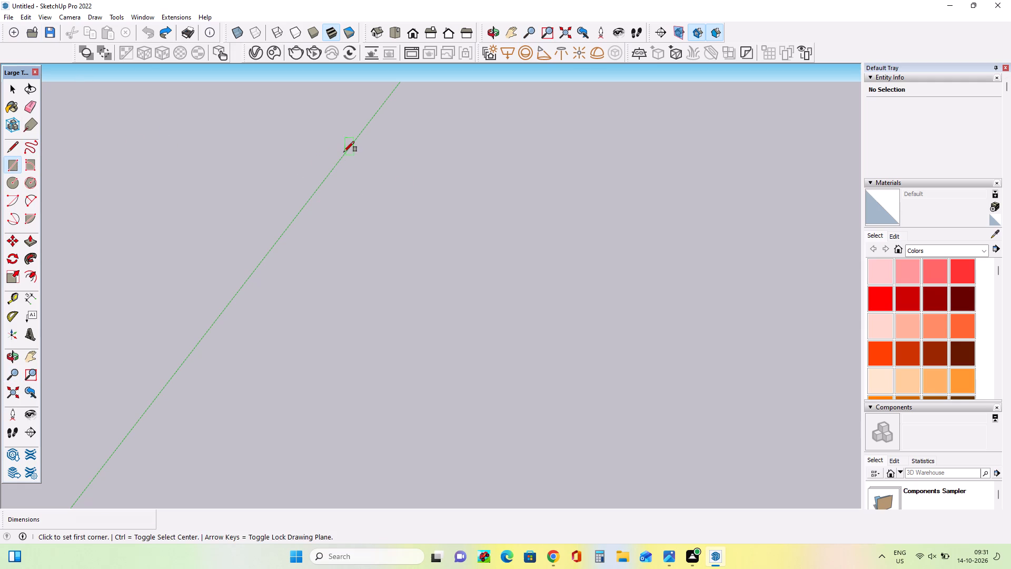
left_click_drag(346, 158, 827, 496)
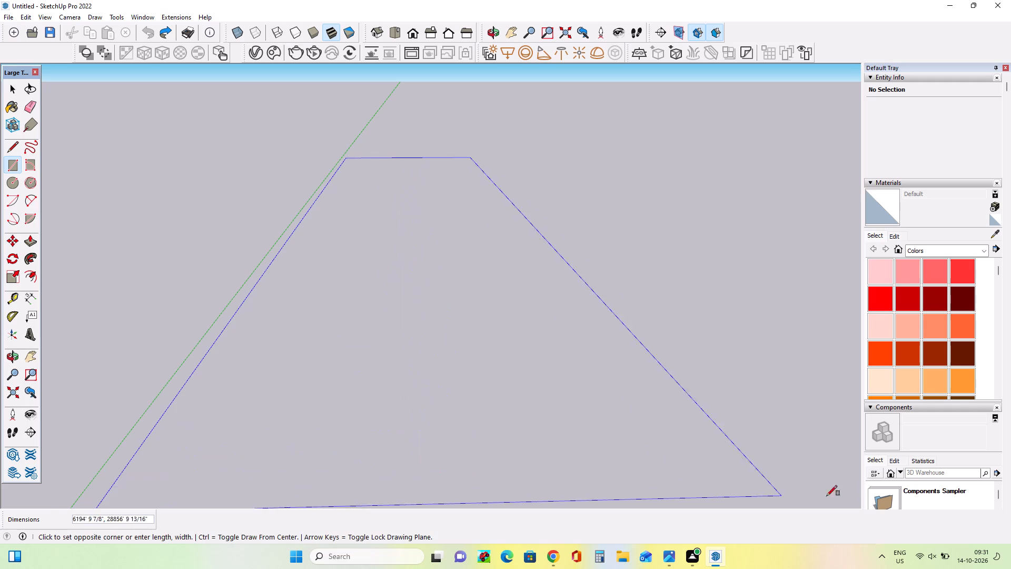
left_click_drag(827, 496, 946, 496)
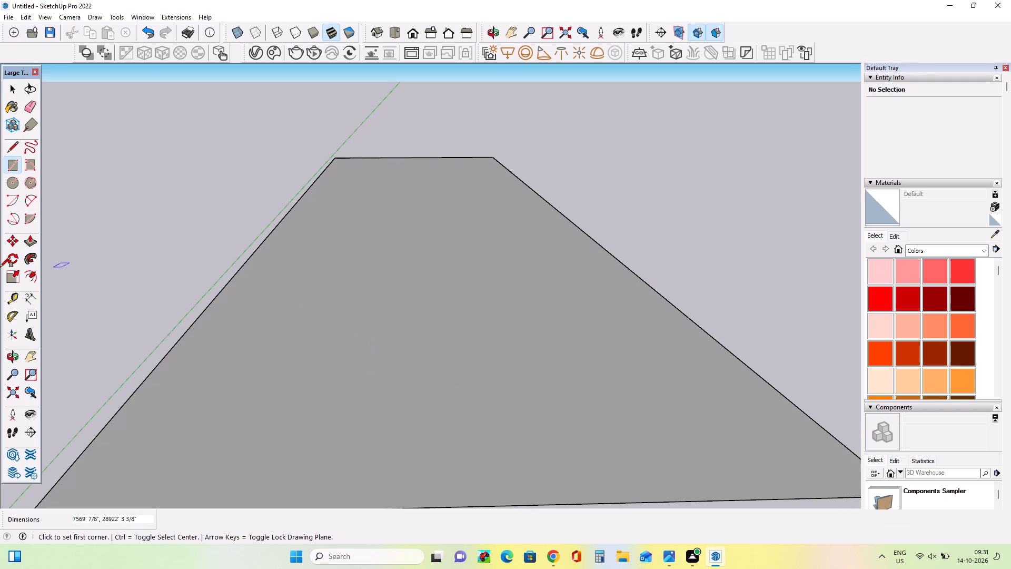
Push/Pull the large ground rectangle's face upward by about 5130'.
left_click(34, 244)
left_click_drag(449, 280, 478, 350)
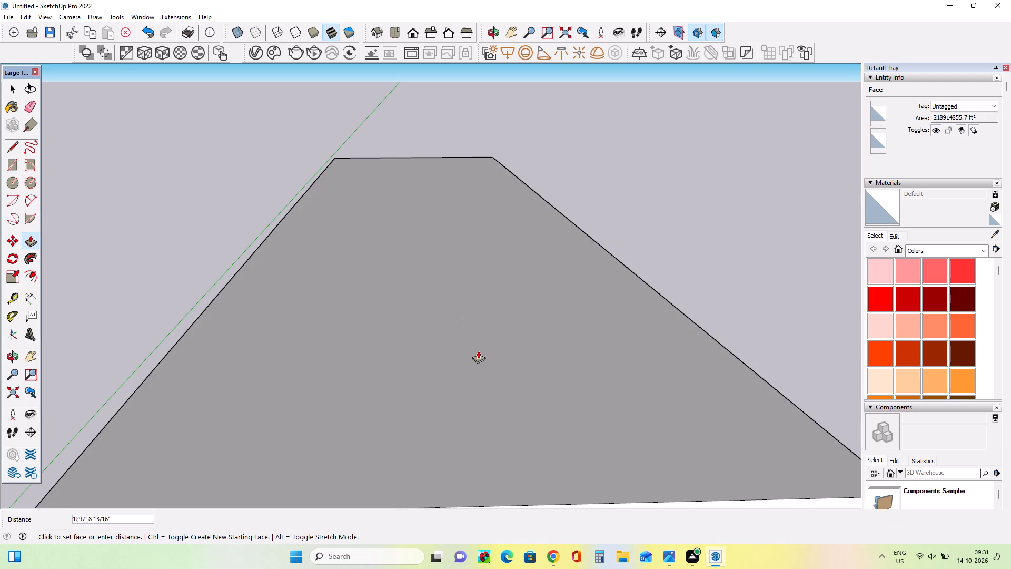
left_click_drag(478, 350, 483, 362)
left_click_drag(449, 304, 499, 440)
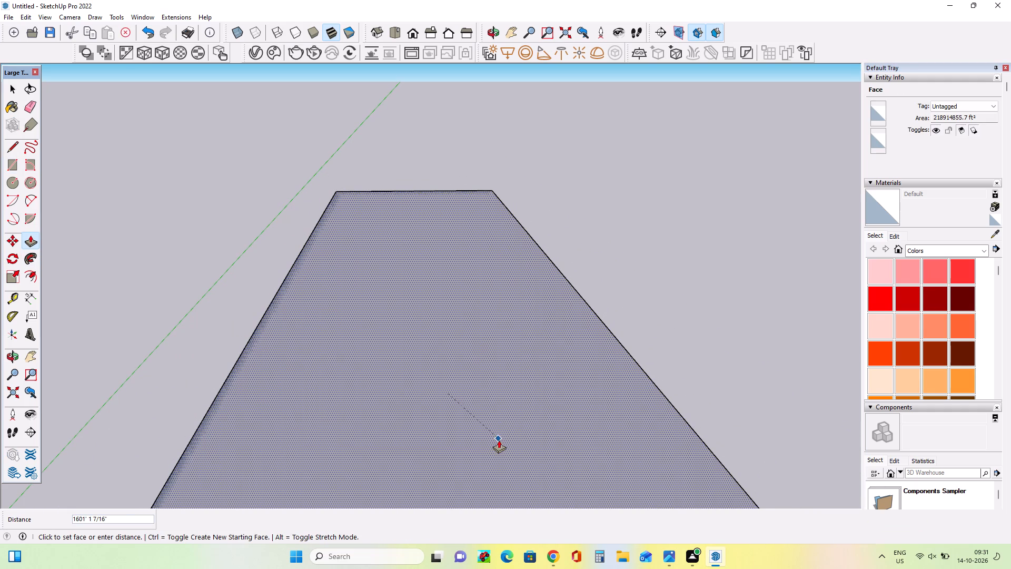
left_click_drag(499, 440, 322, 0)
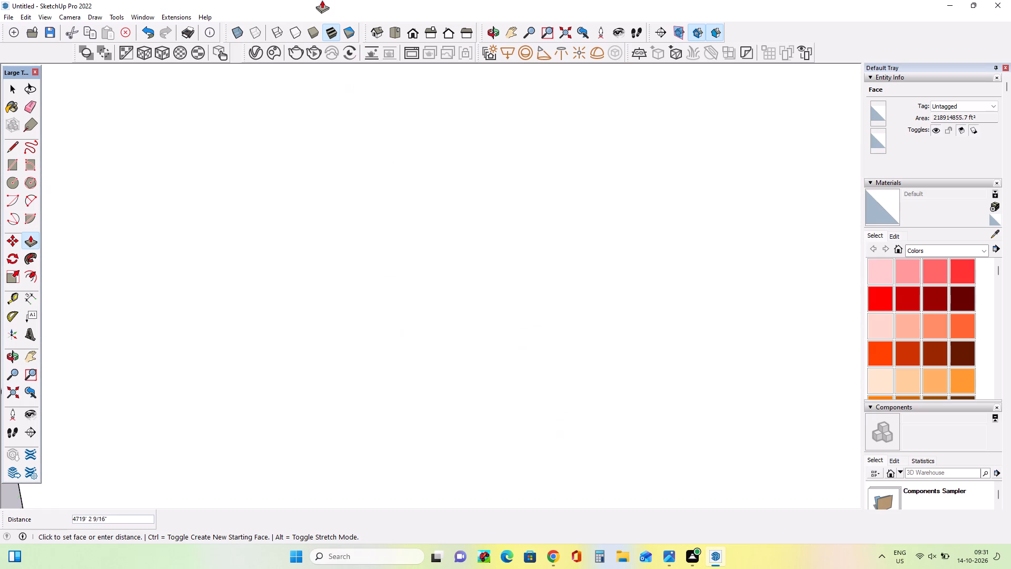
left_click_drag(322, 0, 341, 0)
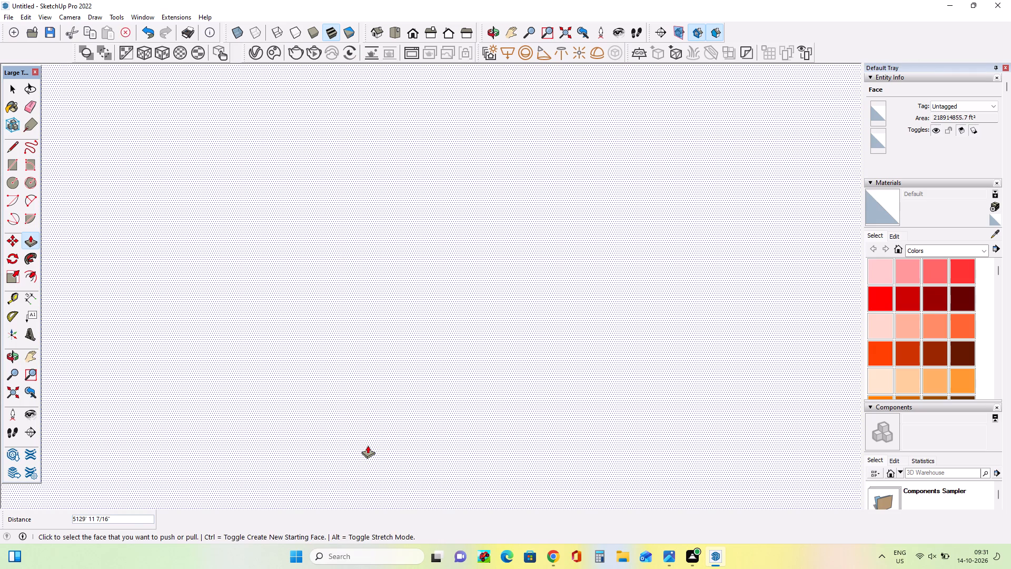
Undo the Push/Pull and the large ground rectangle until the model is empty.
key("ctrl+z")
type("sz")
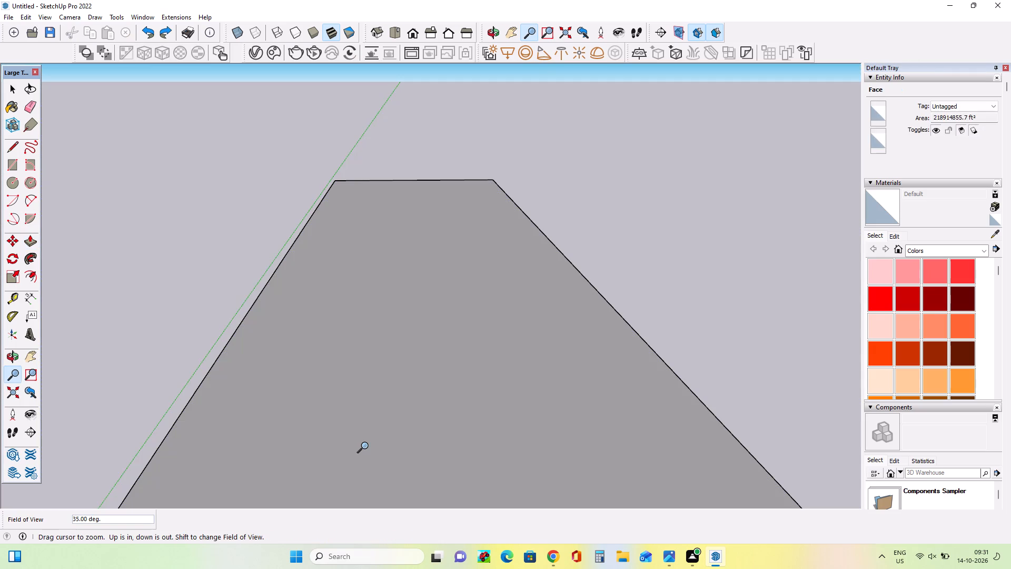
key("z")
type("zzz")
key("ctrl+z")
type("zz")
key("ctrl+z")
type("zz")
key("ctrl+z")
key("ctrl+z")
key("ctrl+z")
key("ctrl+z")
key("ctrl+z")
type("zzz")
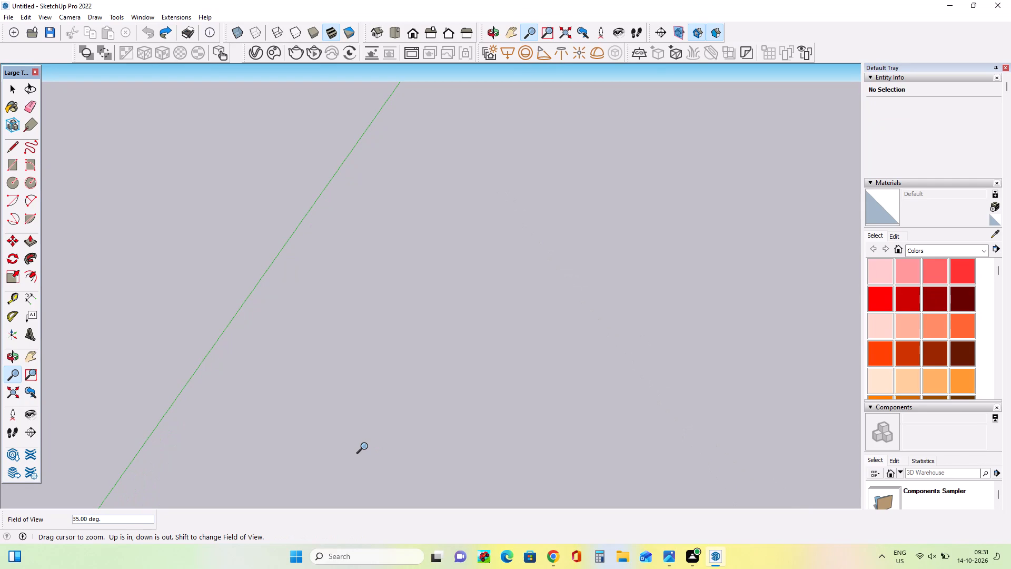
key("ctrl+z")
key("ctrl+z")
key("ctrl+z")
key("ctrl+z")
type("zz")
key("ctrl+z")
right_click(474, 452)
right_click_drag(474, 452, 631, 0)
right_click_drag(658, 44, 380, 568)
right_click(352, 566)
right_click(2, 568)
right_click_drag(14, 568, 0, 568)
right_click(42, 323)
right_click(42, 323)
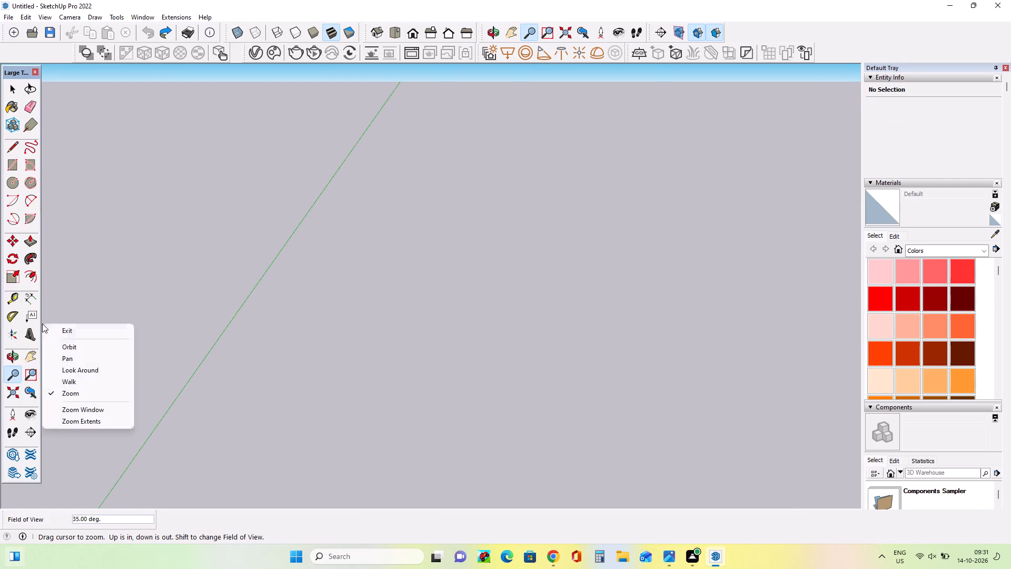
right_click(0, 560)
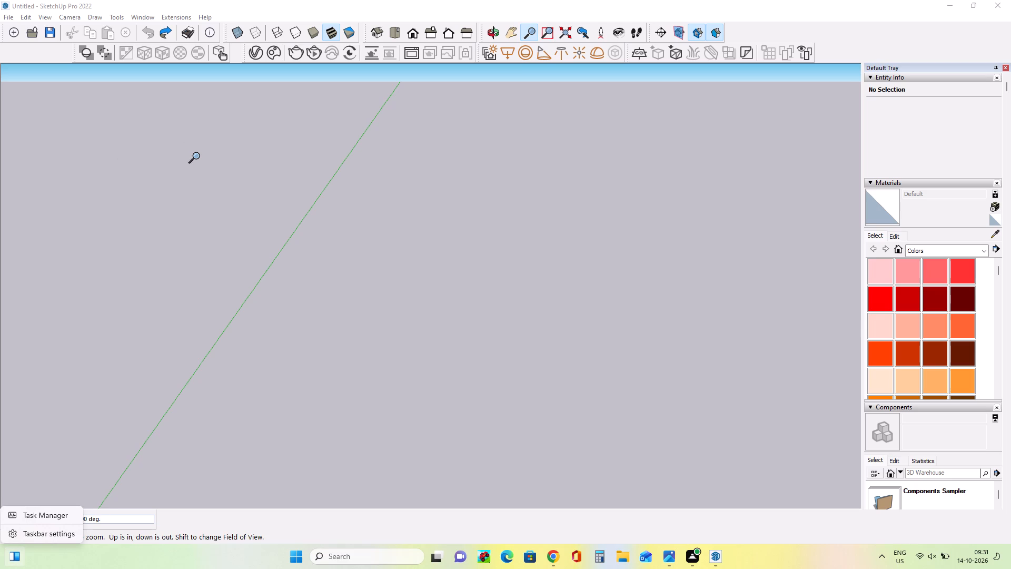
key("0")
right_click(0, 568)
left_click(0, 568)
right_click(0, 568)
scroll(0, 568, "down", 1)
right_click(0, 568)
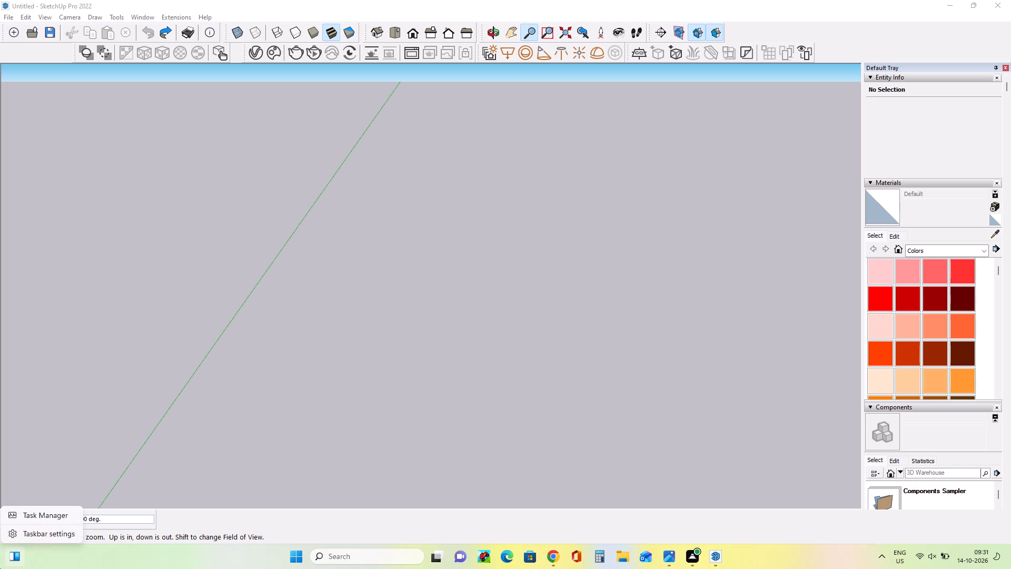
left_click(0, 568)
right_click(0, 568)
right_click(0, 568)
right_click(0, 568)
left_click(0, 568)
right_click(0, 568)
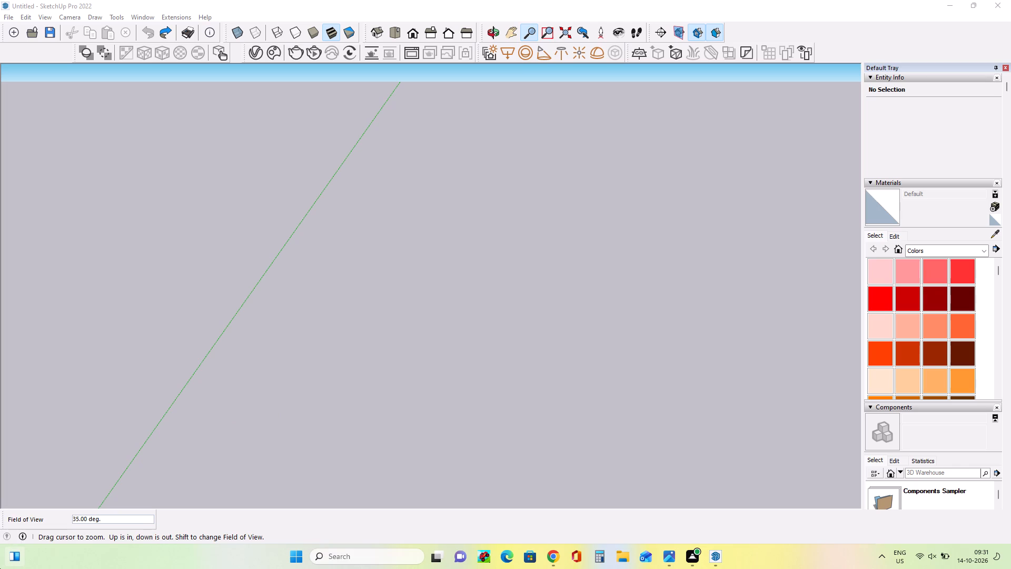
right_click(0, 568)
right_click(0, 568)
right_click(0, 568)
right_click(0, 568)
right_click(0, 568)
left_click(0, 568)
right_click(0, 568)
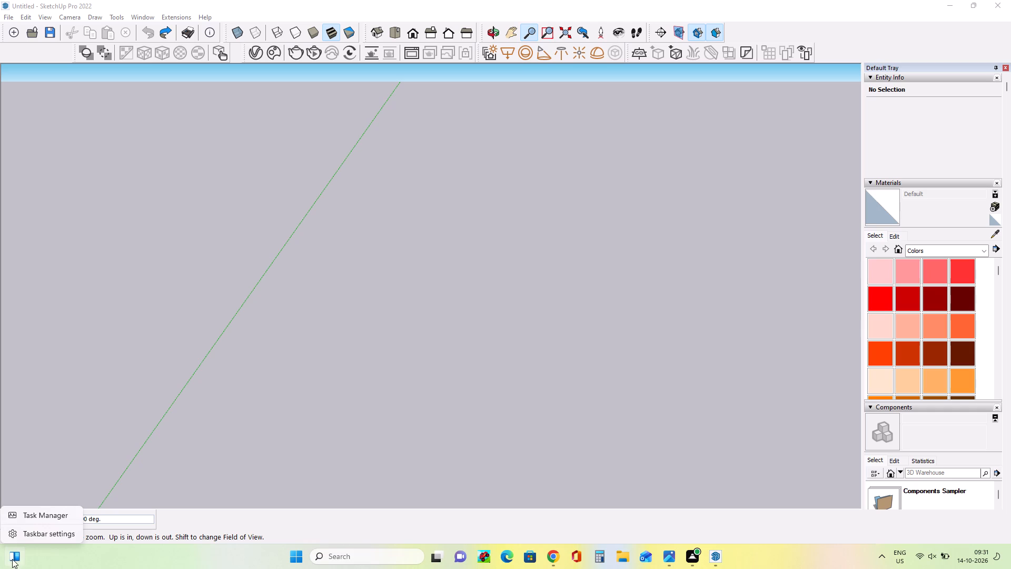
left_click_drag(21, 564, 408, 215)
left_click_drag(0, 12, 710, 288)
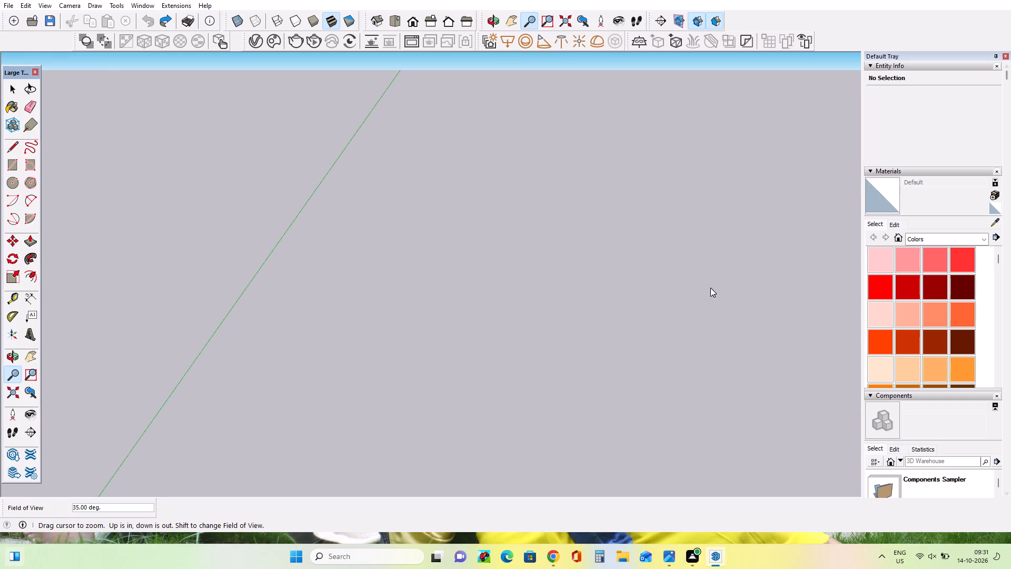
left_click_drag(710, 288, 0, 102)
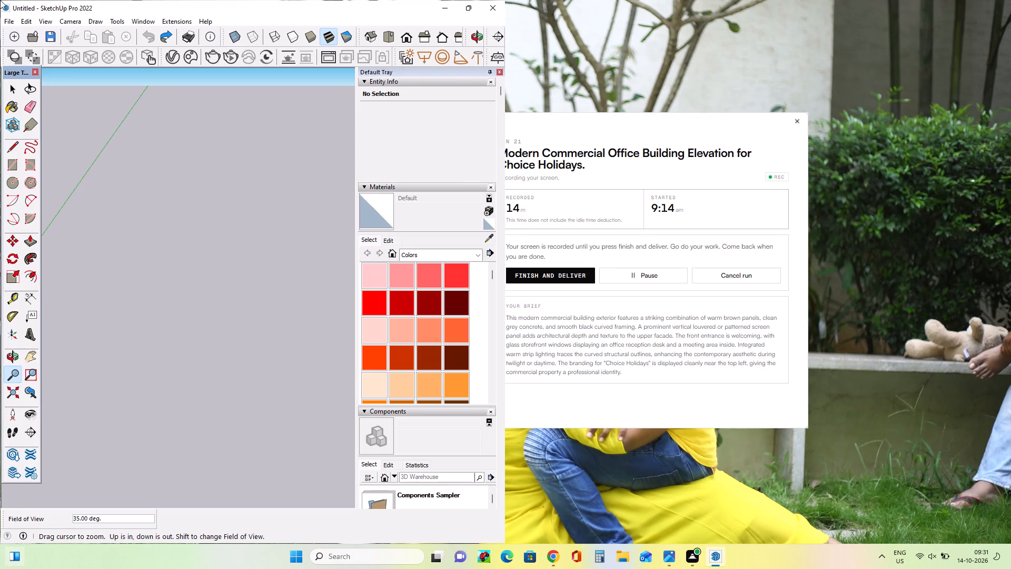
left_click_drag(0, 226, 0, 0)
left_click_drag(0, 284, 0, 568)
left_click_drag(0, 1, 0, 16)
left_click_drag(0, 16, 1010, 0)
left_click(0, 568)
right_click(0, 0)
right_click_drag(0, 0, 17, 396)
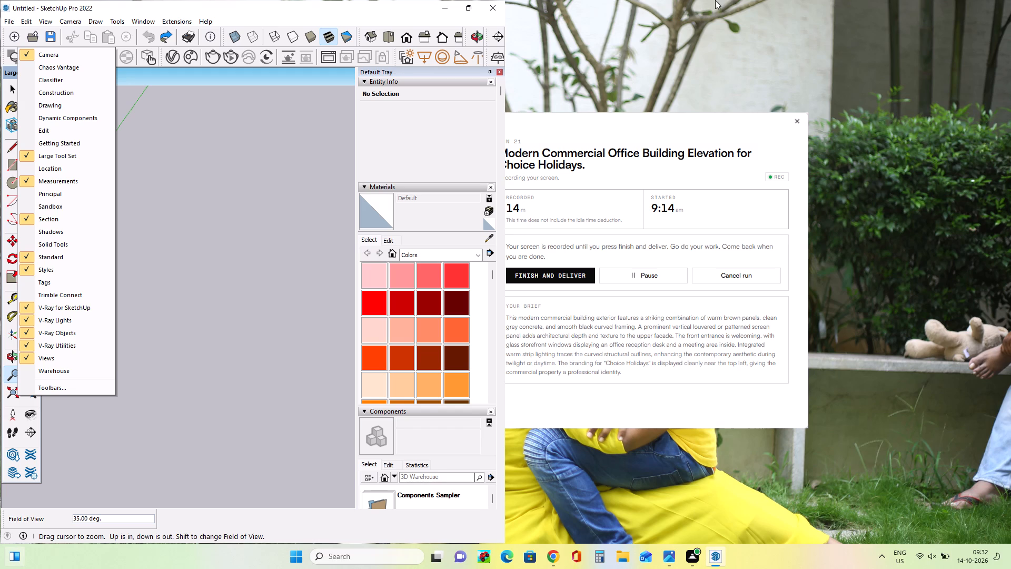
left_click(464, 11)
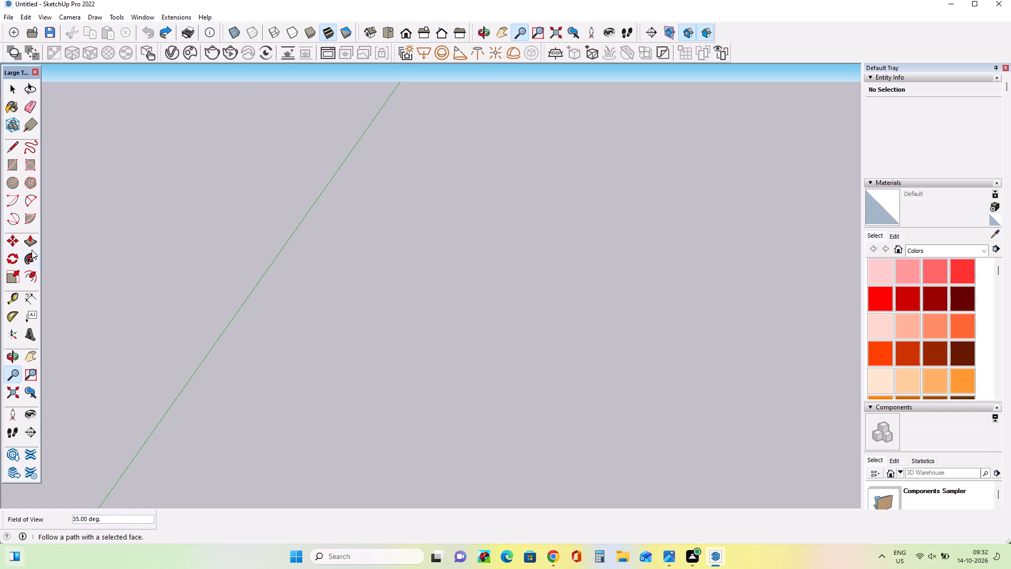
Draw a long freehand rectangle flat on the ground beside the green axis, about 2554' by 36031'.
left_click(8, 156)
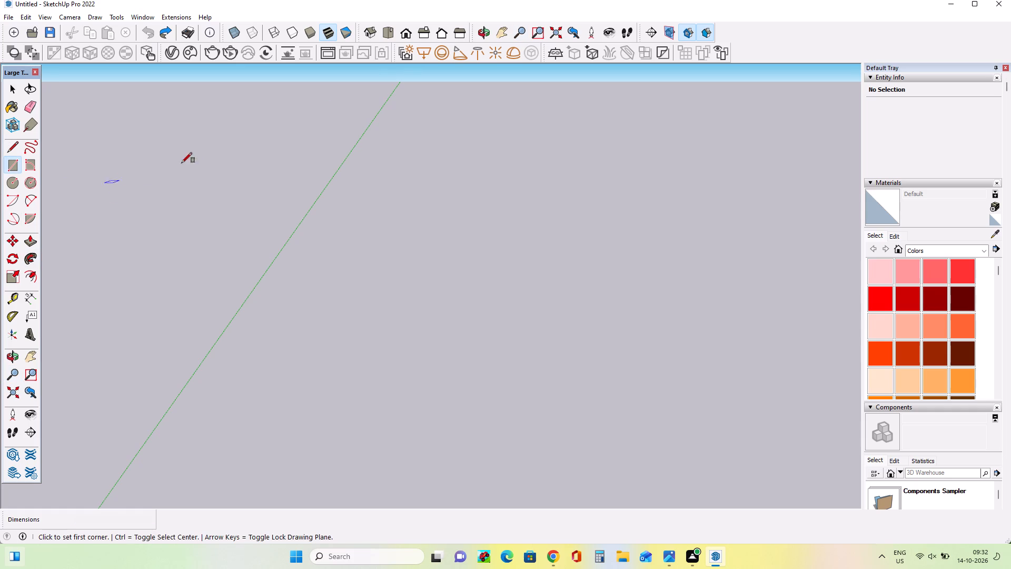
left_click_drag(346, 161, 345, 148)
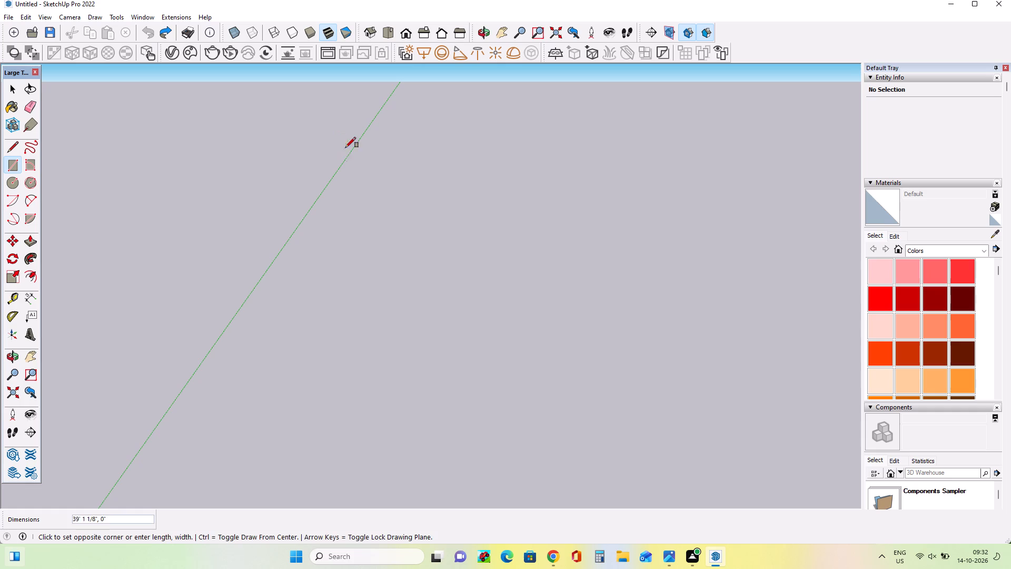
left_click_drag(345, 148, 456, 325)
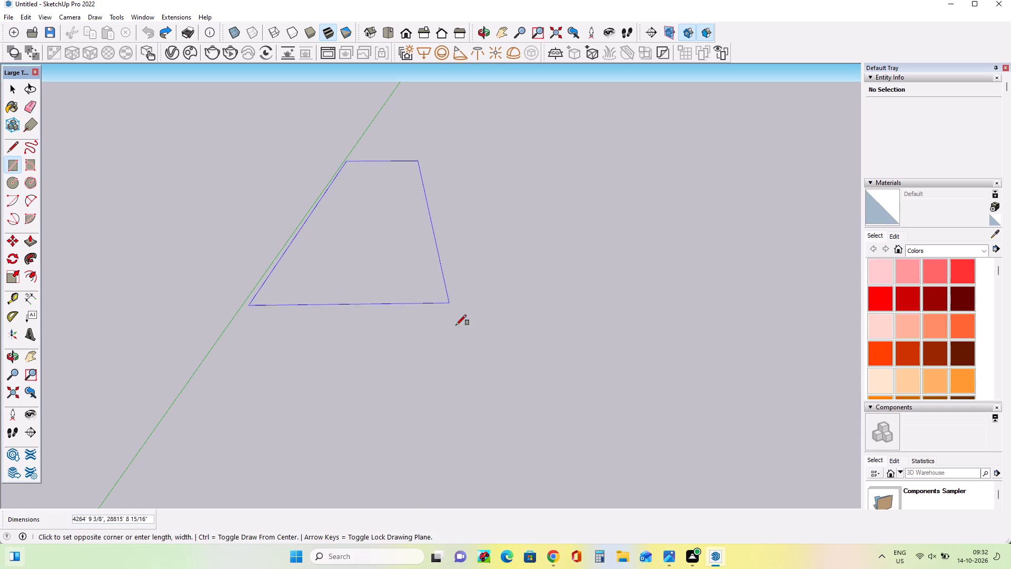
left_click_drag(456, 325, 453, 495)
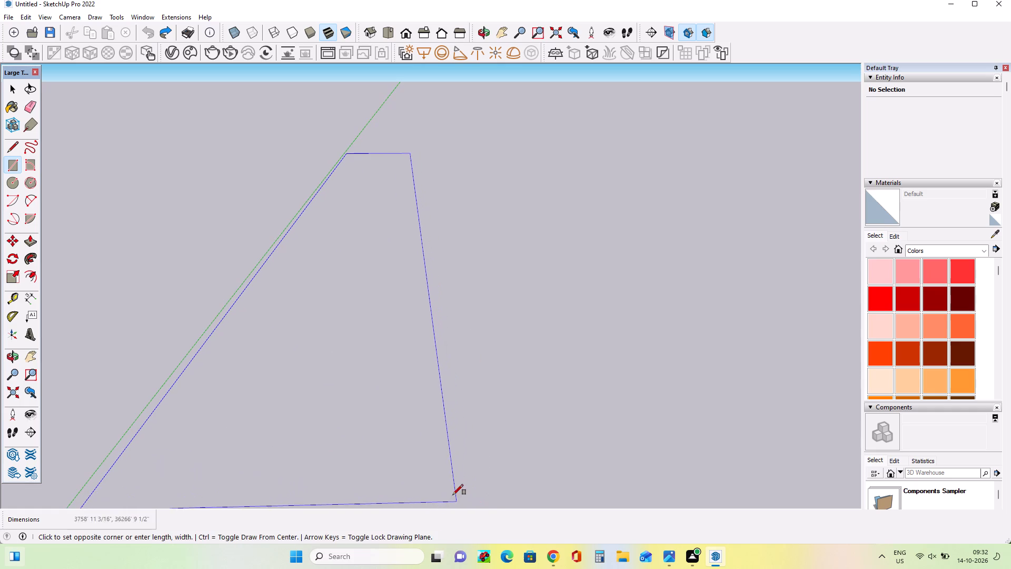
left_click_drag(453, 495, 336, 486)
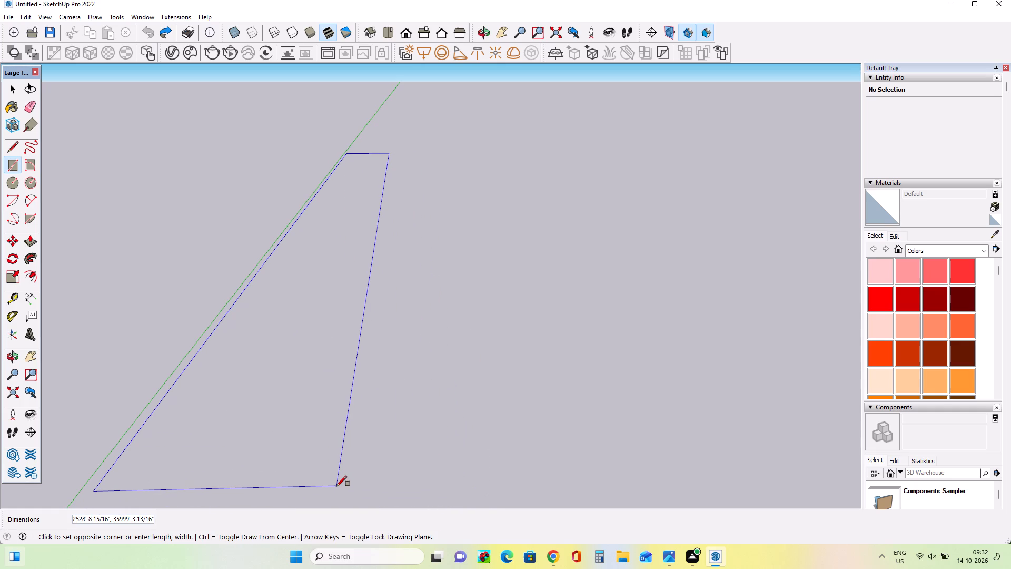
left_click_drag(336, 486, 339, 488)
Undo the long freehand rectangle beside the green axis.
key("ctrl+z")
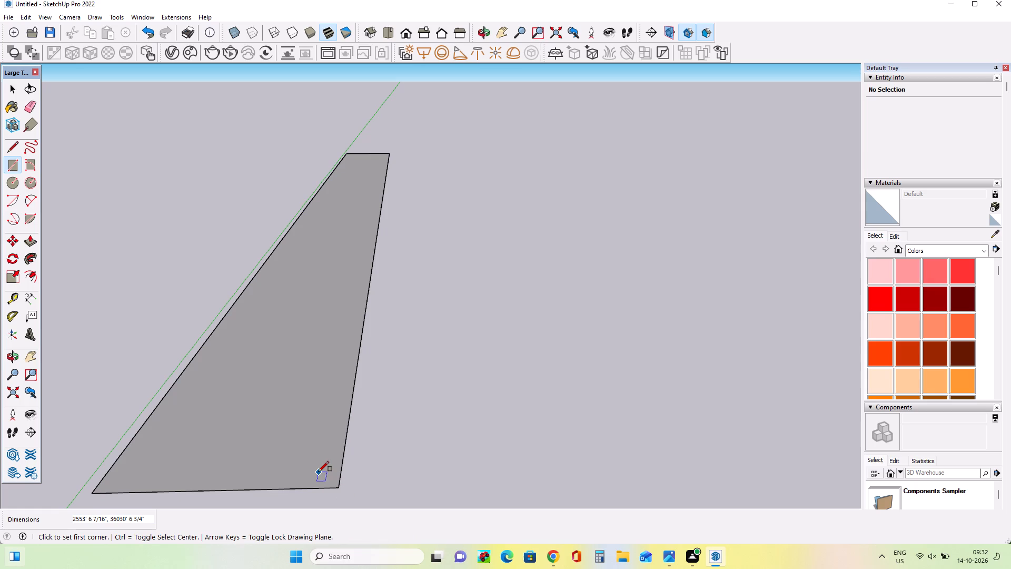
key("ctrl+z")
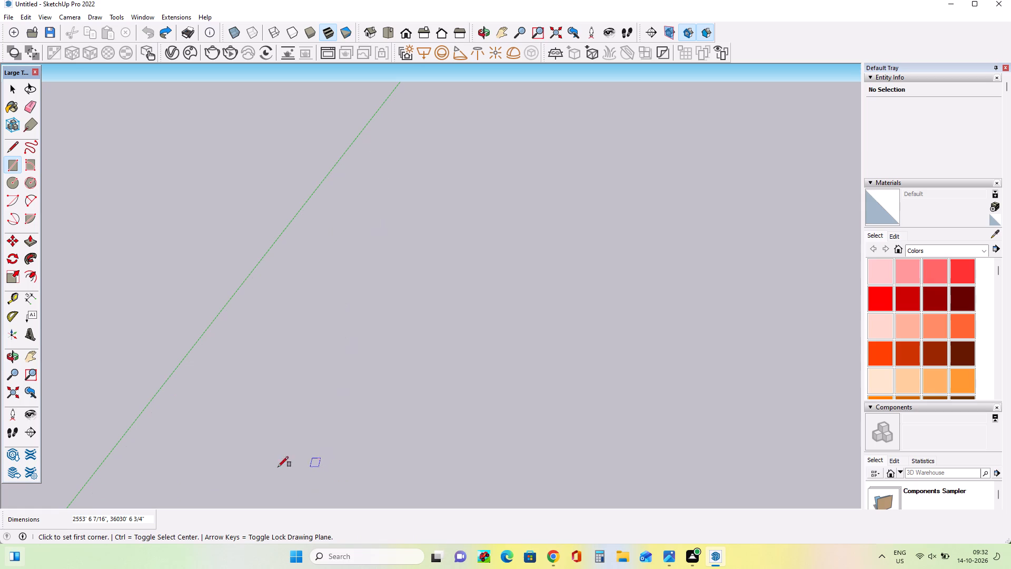
Draw a freehand ground rectangle from beside the green axis to the red axis near the origin, about 1677' by 10074'.
left_click(23, 359)
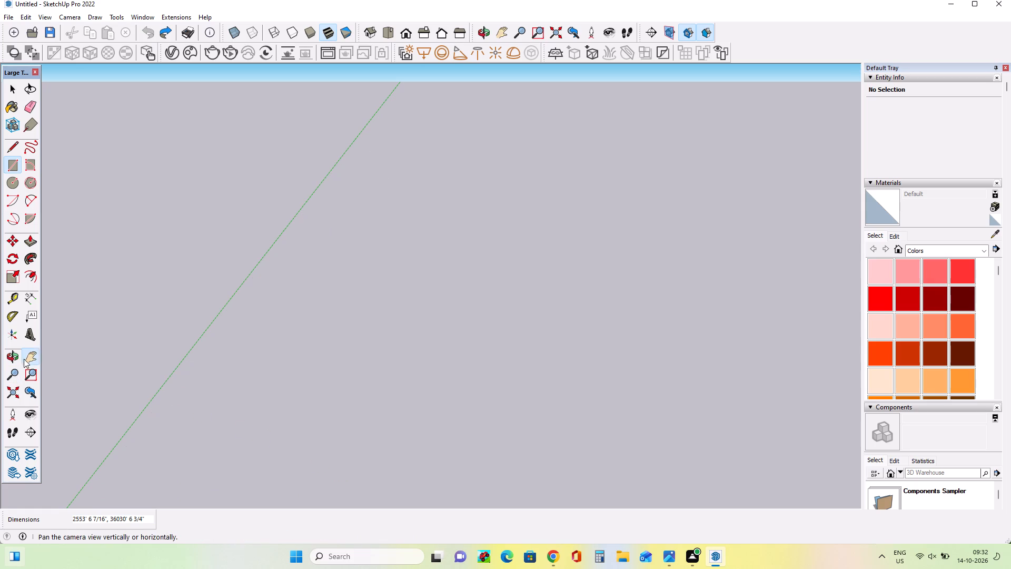
left_click_drag(202, 450, 465, 237)
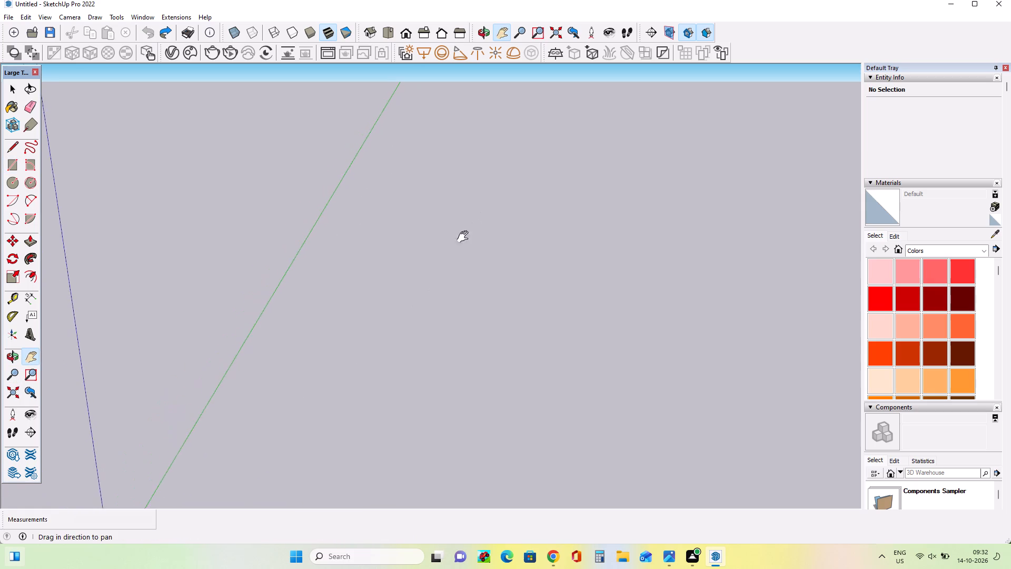
left_click_drag(465, 237, 465, 217)
left_click_drag(391, 429, 455, 305)
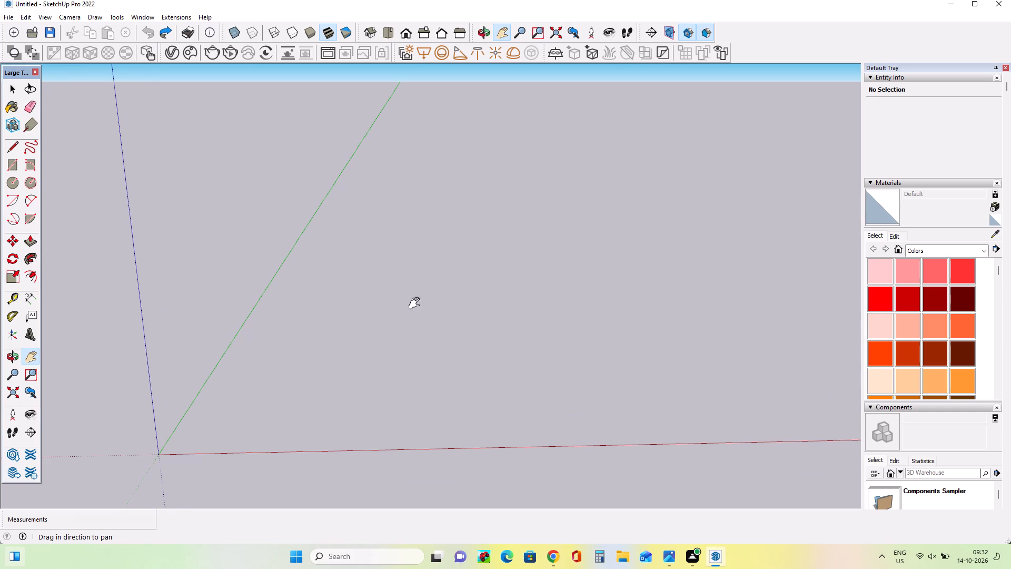
left_click(13, 164)
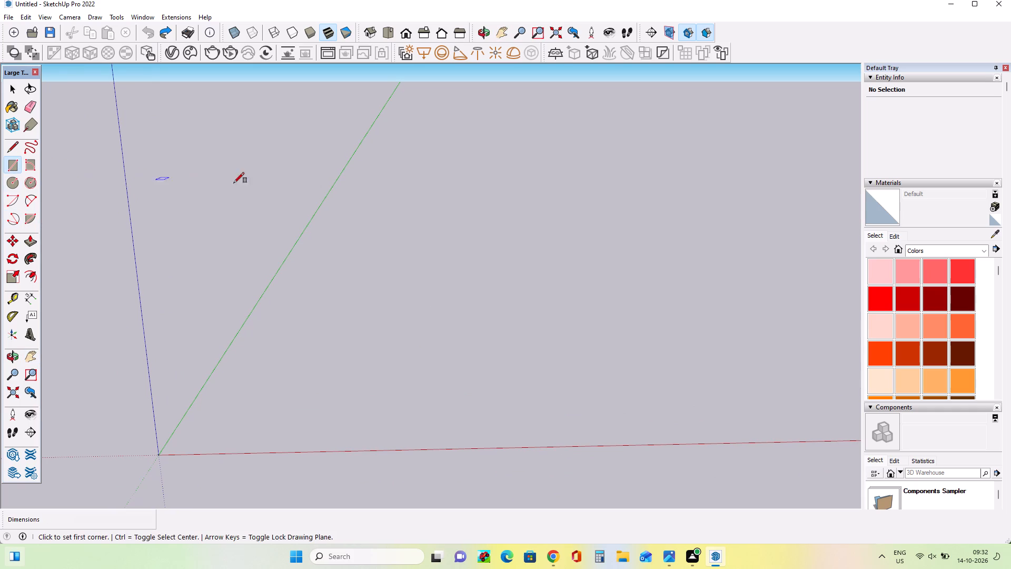
left_click_drag(330, 194, 402, 396)
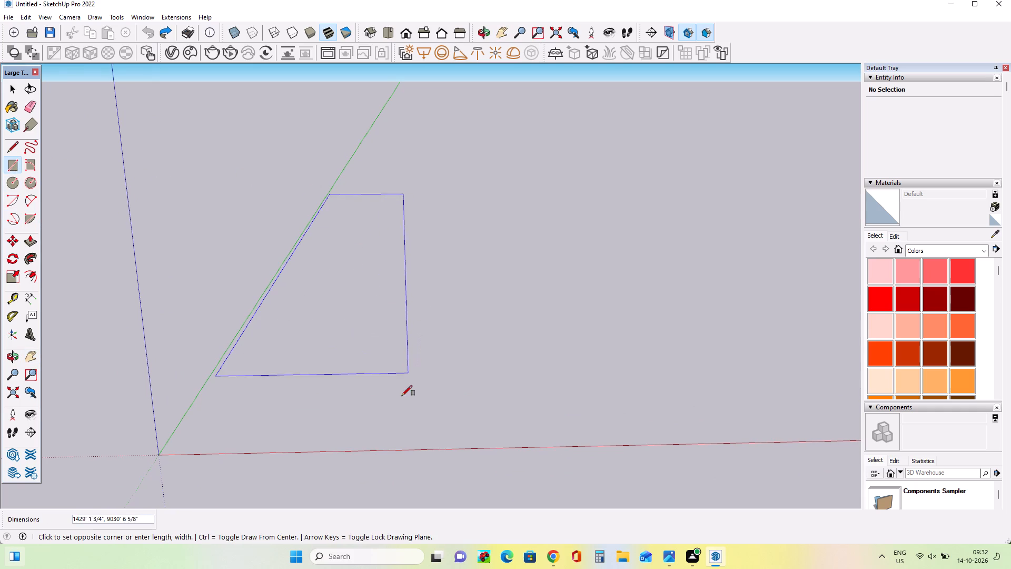
left_click_drag(402, 396, 449, 450)
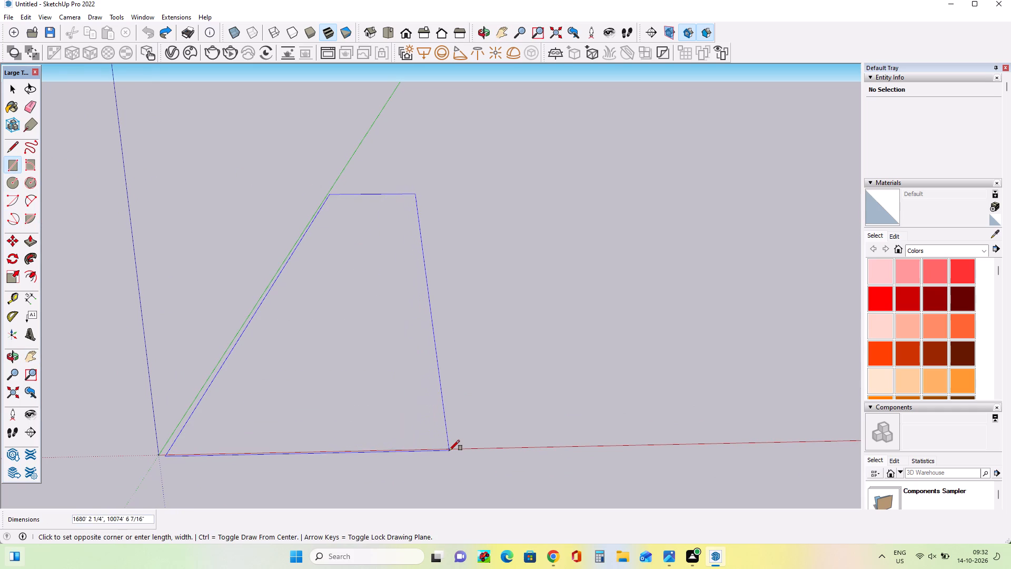
left_click_drag(449, 450, 449, 450)
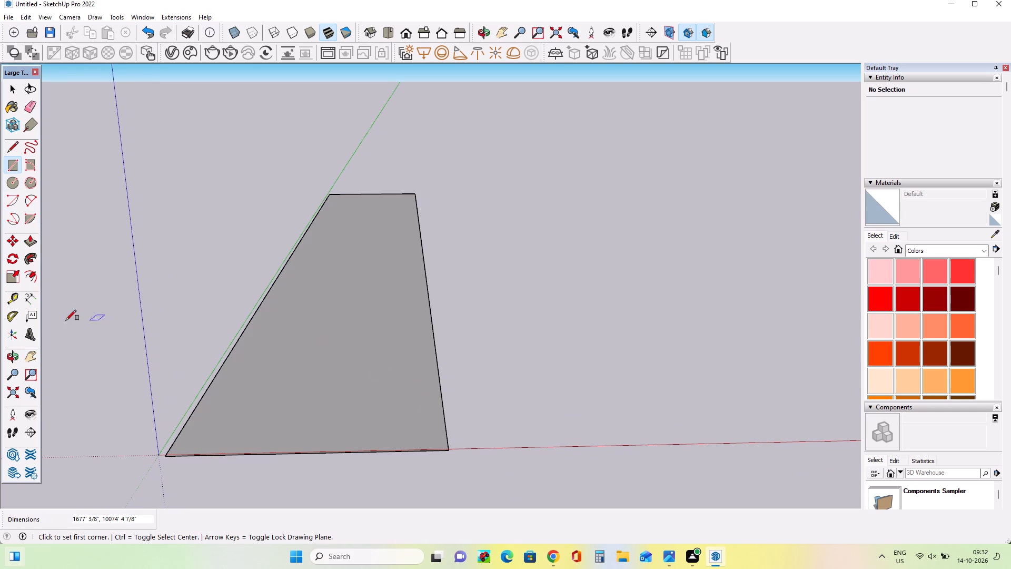
Push/Pull the ground rectangle upward about 1510' to form the main building block.
left_click(22, 238)
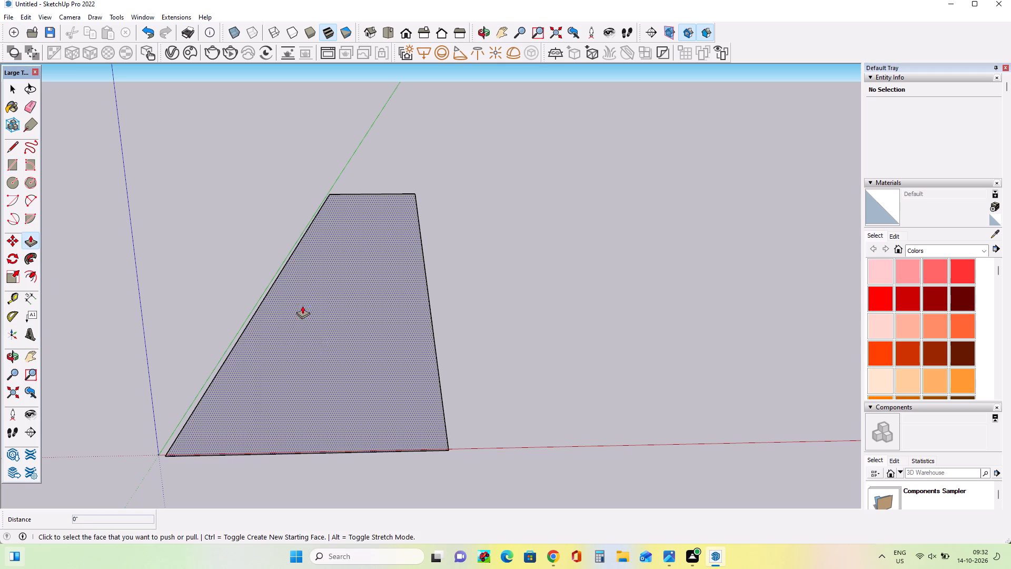
left_click_drag(322, 336, 309, 161)
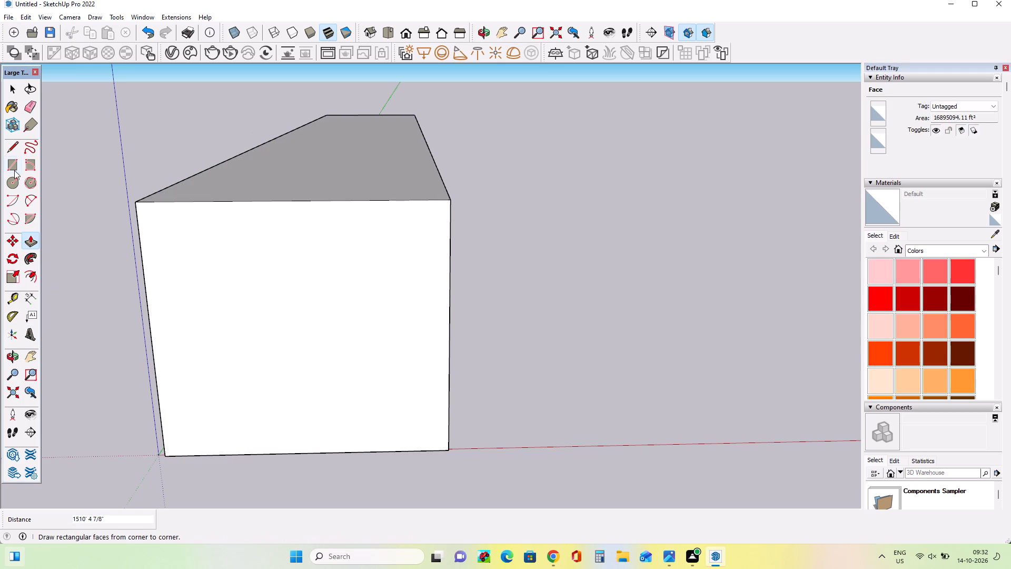
Draw a freehand rectangle on the block's top face, inset from its edges.
left_click(14, 170)
left_click(38, 356)
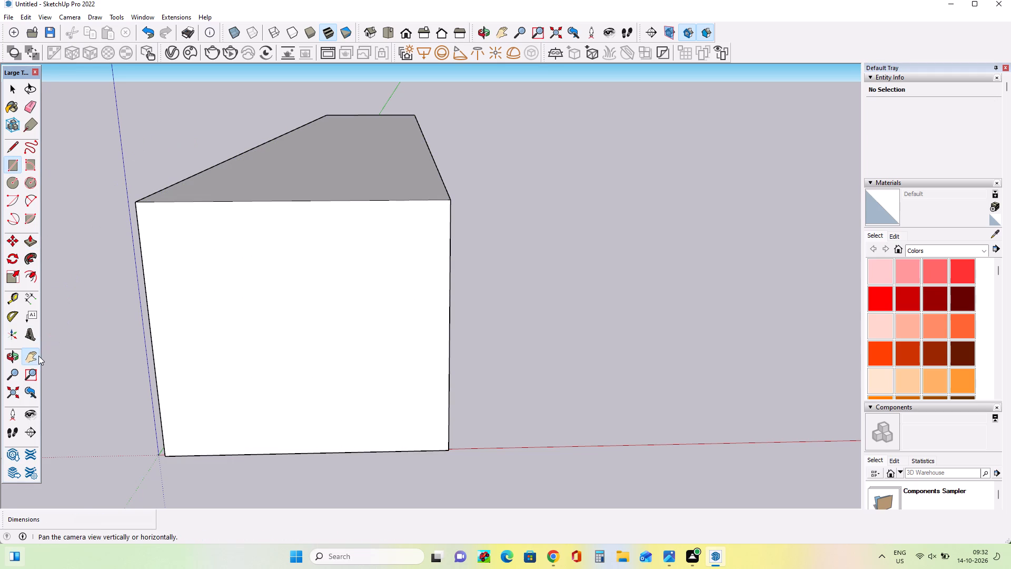
left_click_drag(325, 201, 527, 439)
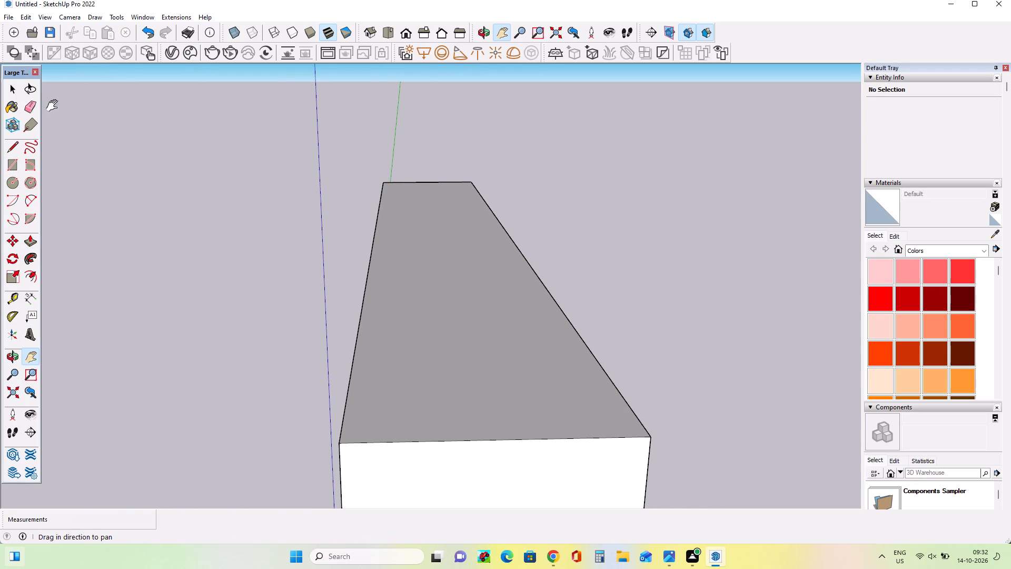
left_click(8, 169)
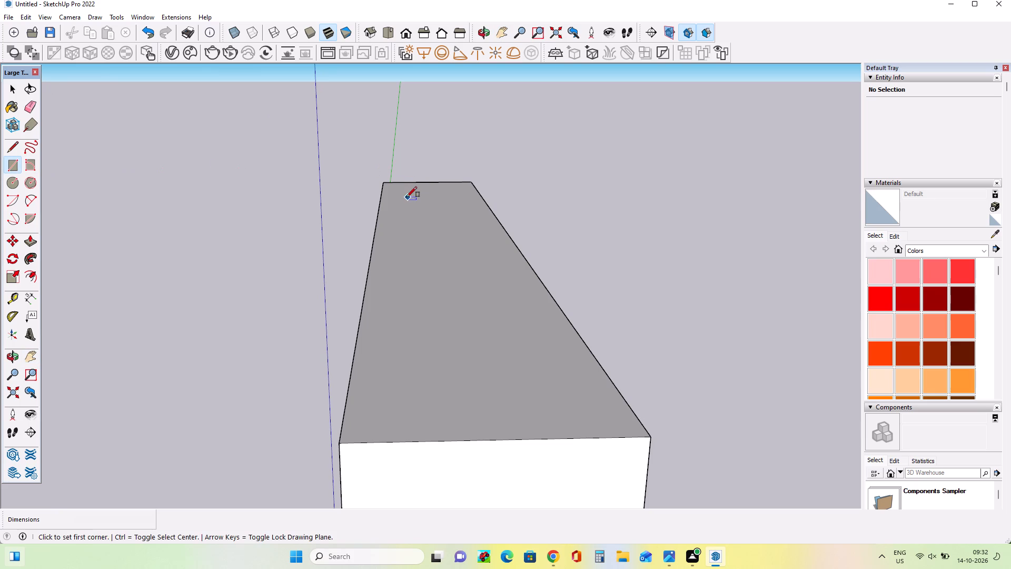
left_click_drag(403, 201, 517, 342)
right_click_drag(493, 316, 503, 327)
right_click(506, 330)
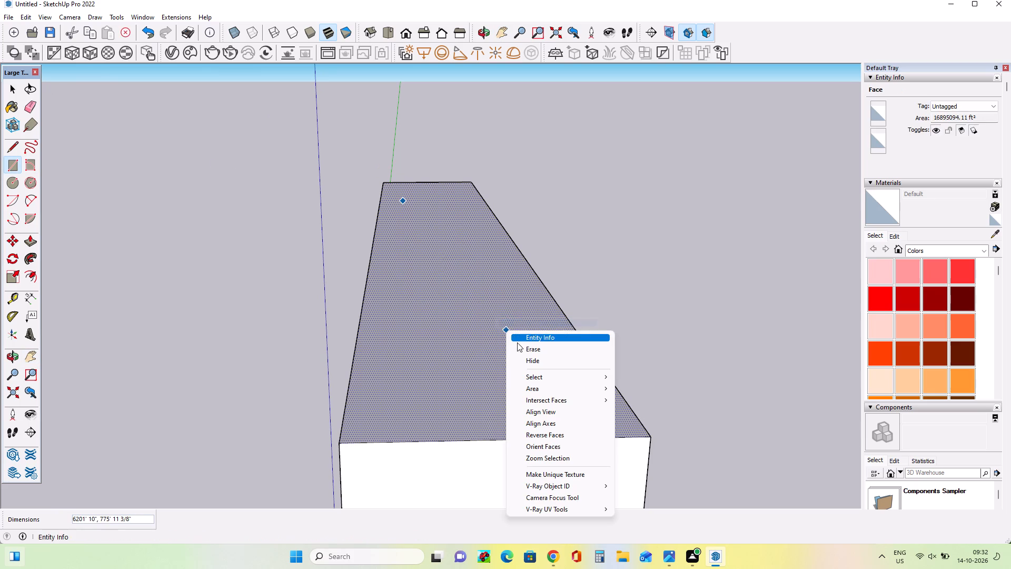
left_click_drag(517, 342, 518, 339)
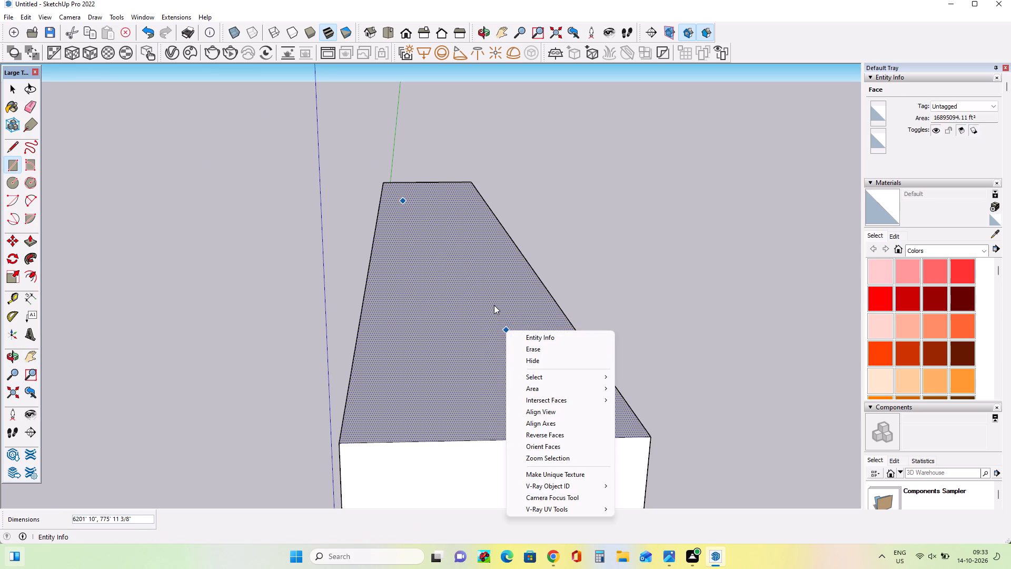
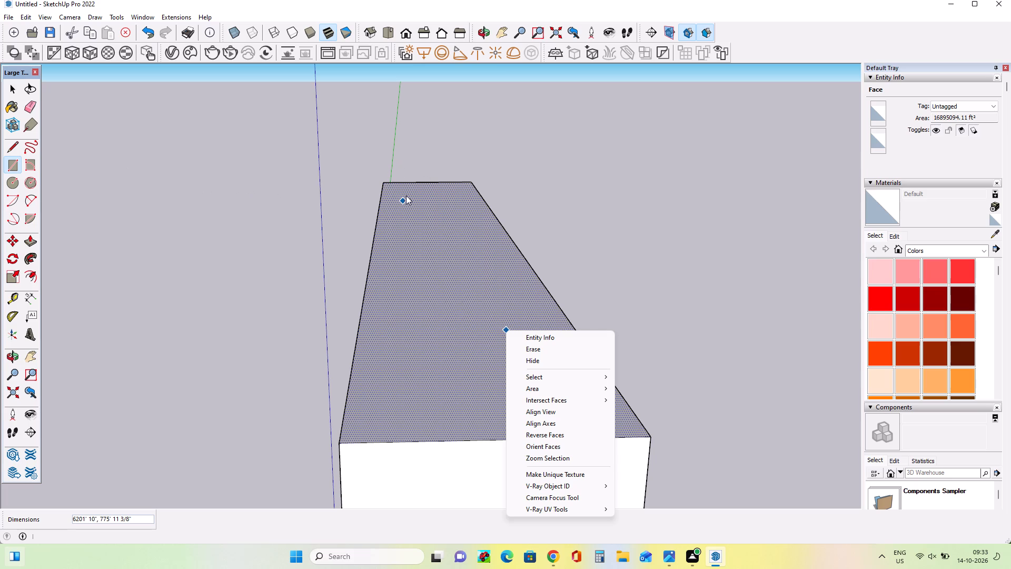
Undo the small inset rectangle on the block's top face.
left_click_drag(400, 198, 405, 212)
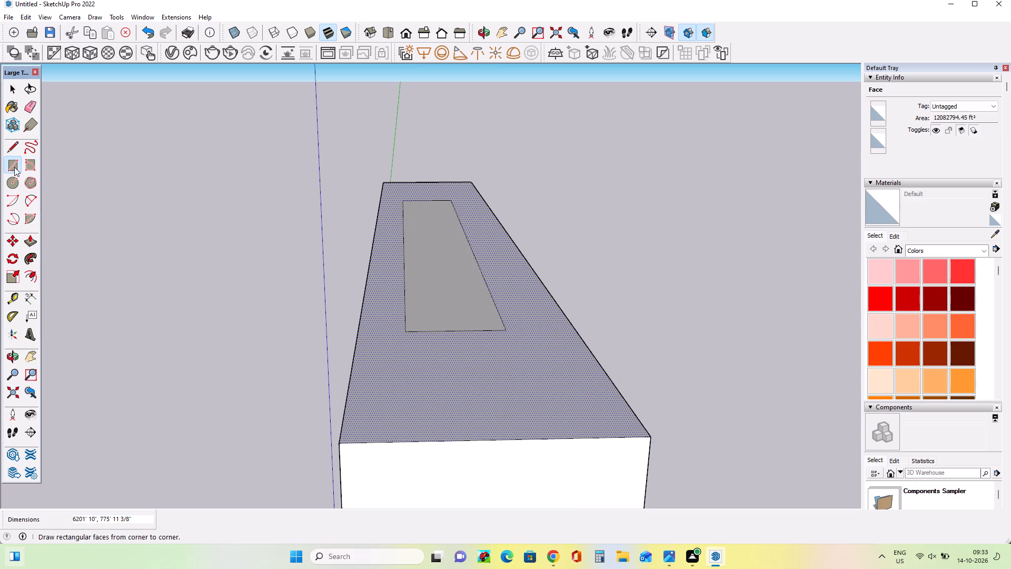
left_click_drag(14, 167, 70, 165)
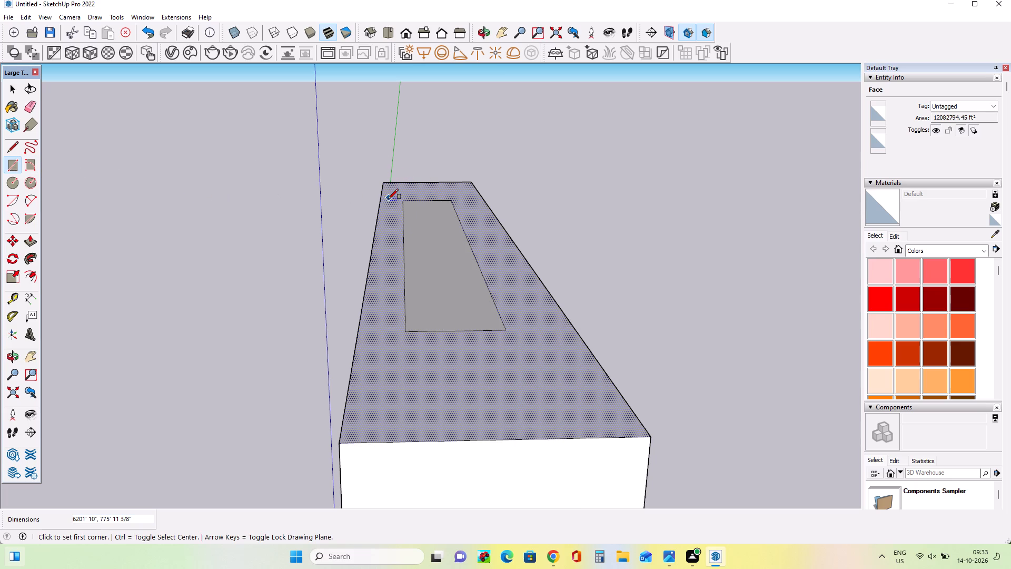
key("ctrl+z")
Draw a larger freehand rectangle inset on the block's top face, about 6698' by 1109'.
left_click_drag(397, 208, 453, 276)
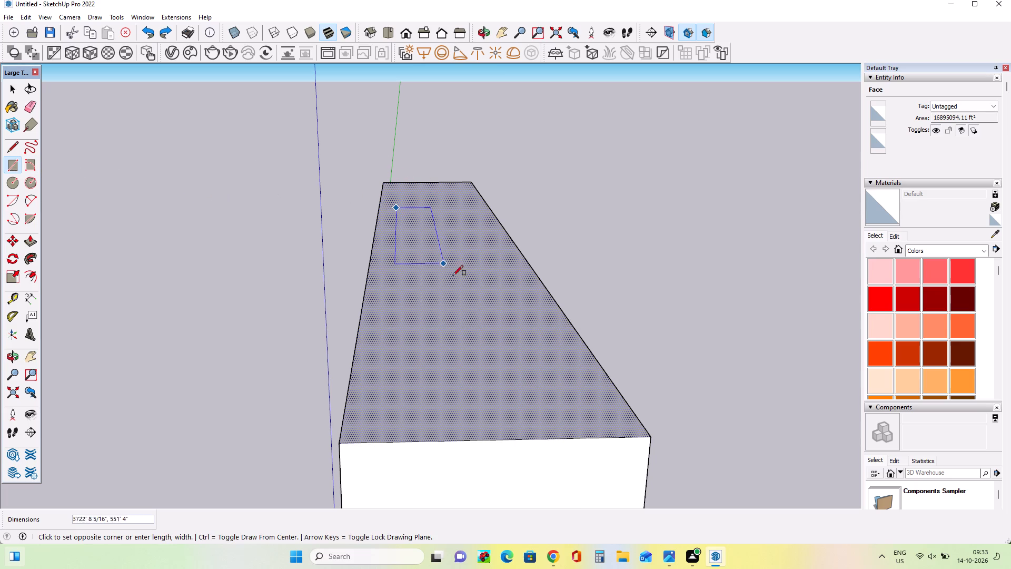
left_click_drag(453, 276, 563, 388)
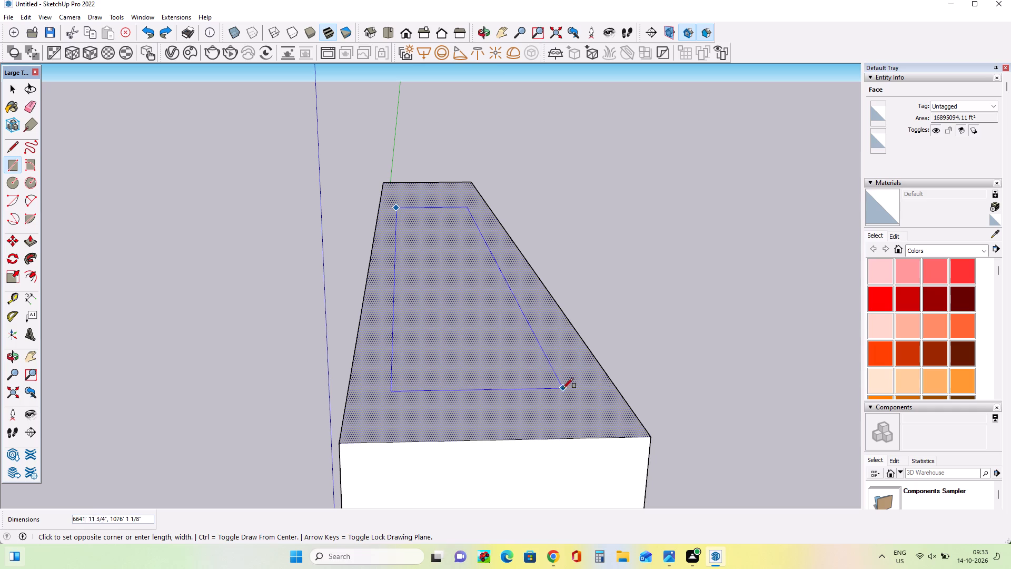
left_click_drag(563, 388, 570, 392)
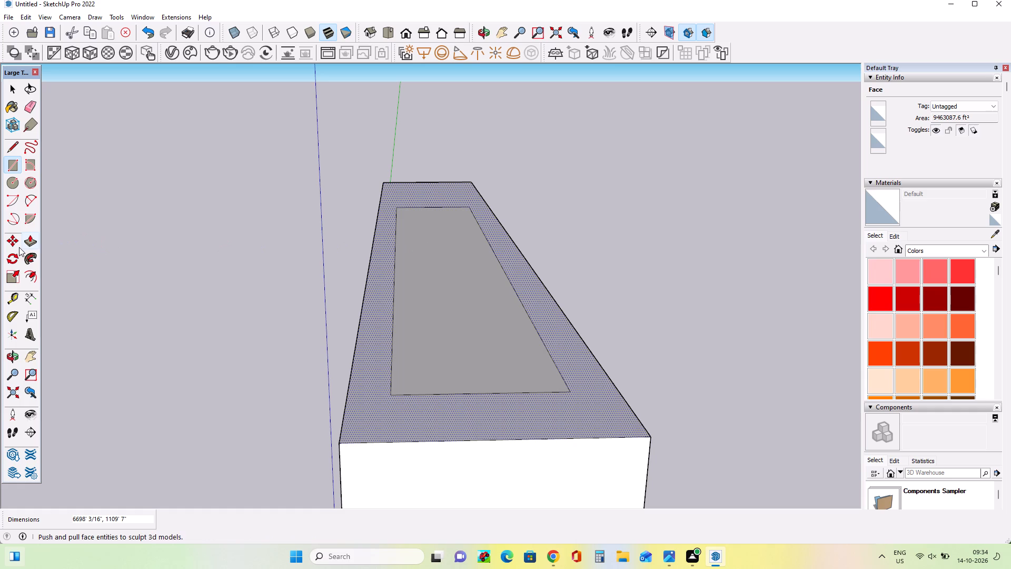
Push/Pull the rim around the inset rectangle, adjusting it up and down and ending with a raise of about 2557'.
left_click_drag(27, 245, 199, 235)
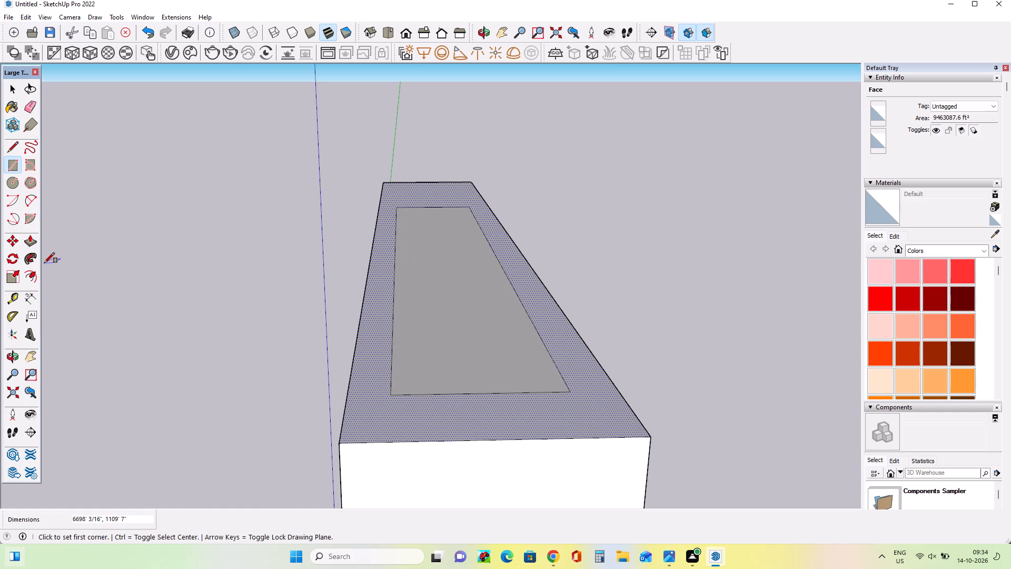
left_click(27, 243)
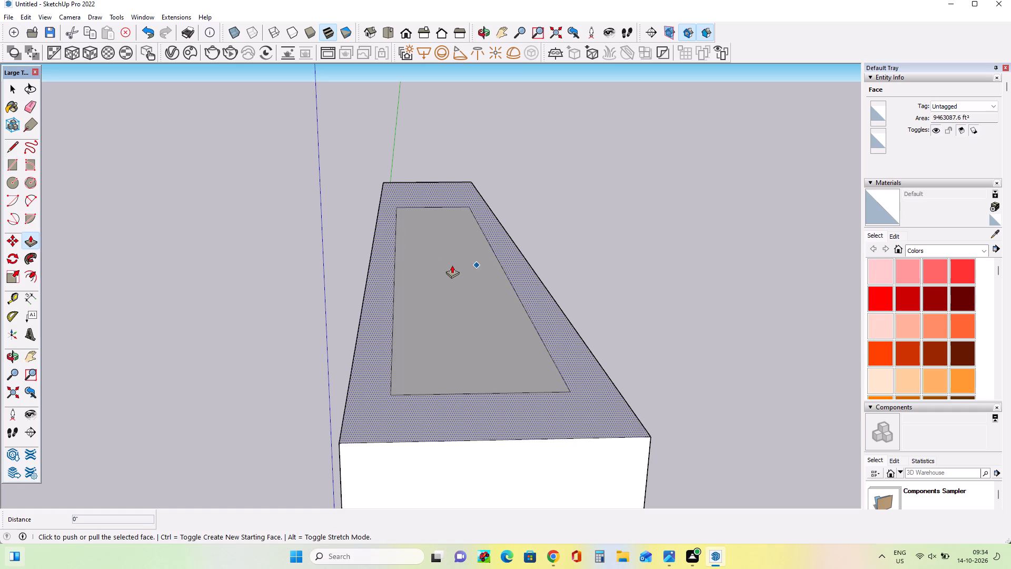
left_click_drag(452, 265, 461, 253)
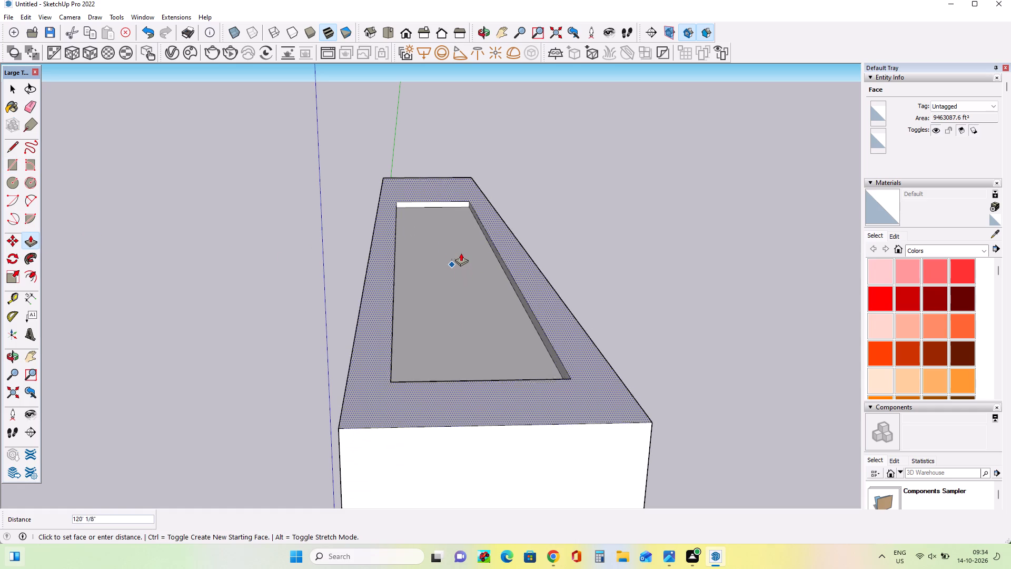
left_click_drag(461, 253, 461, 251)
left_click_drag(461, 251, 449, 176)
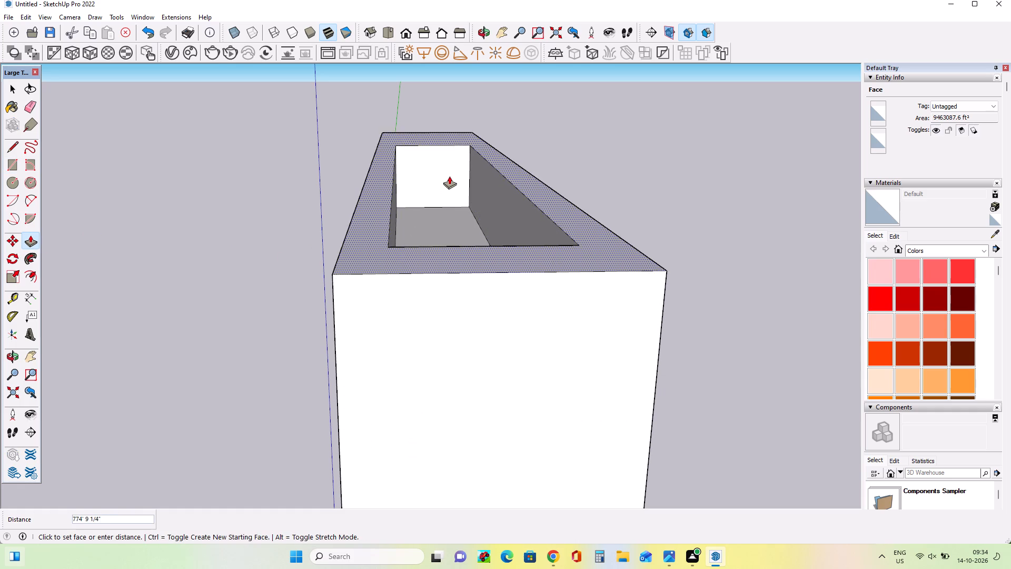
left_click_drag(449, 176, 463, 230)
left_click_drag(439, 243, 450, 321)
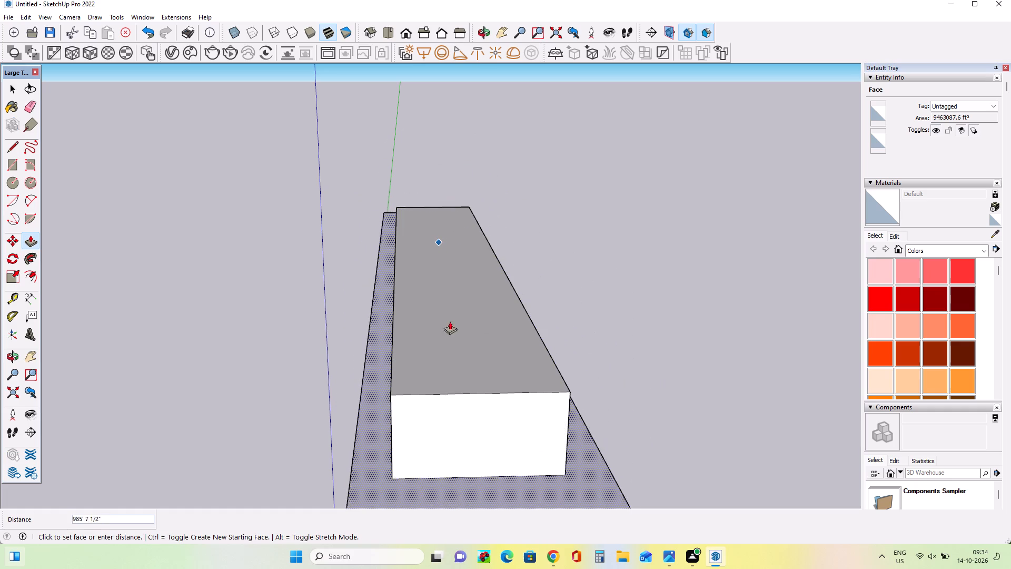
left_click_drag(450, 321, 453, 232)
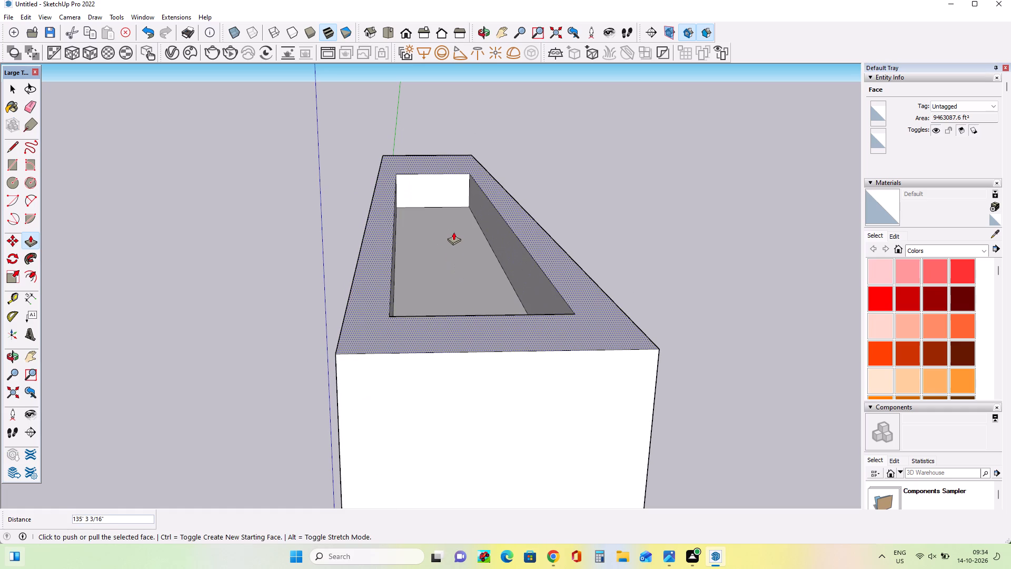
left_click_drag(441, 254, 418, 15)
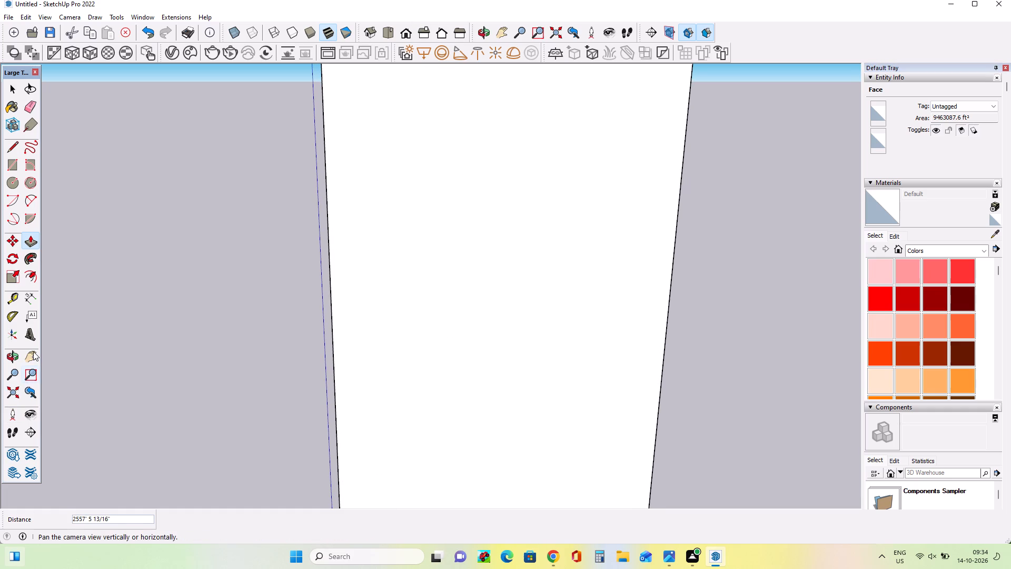
Examine the raised rim and the hollow inside the block from above and from its long side.
left_click(33, 351)
left_click_drag(413, 268, 466, 525)
left_click_drag(490, 224, 502, 317)
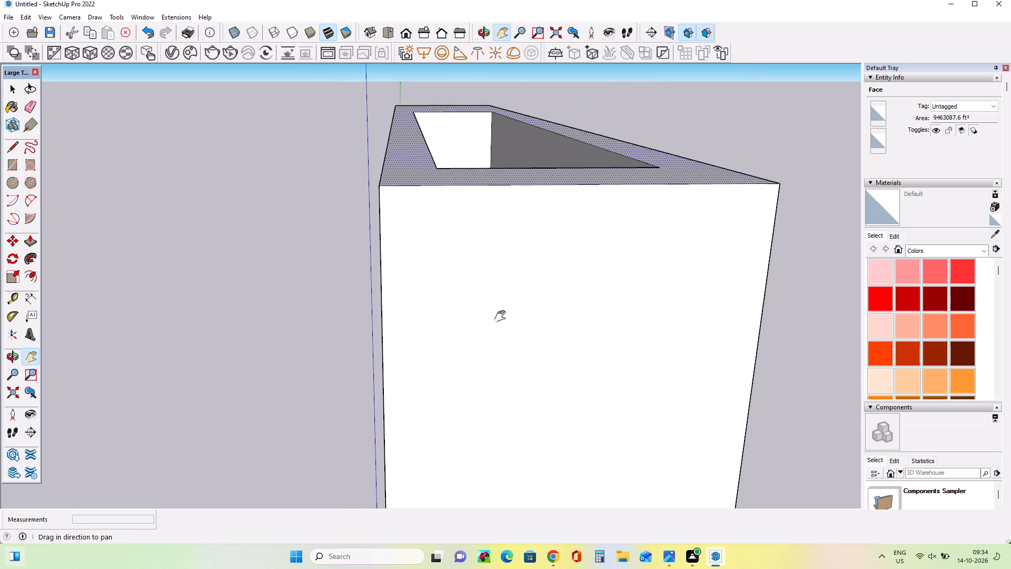
left_click_drag(502, 317, 283, 568)
left_click_drag(418, 331, 434, 413)
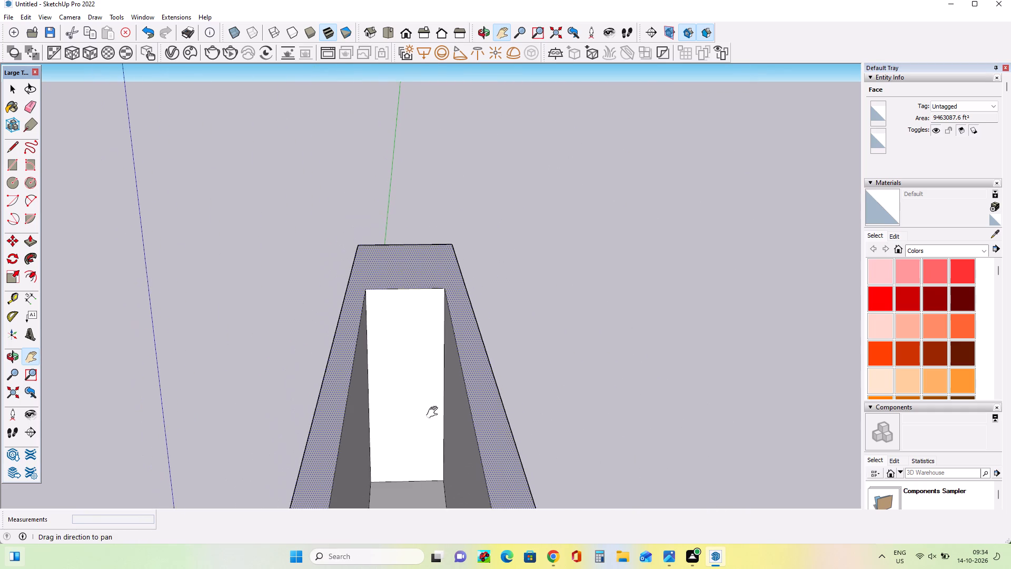
left_click_drag(434, 413, 248, 426)
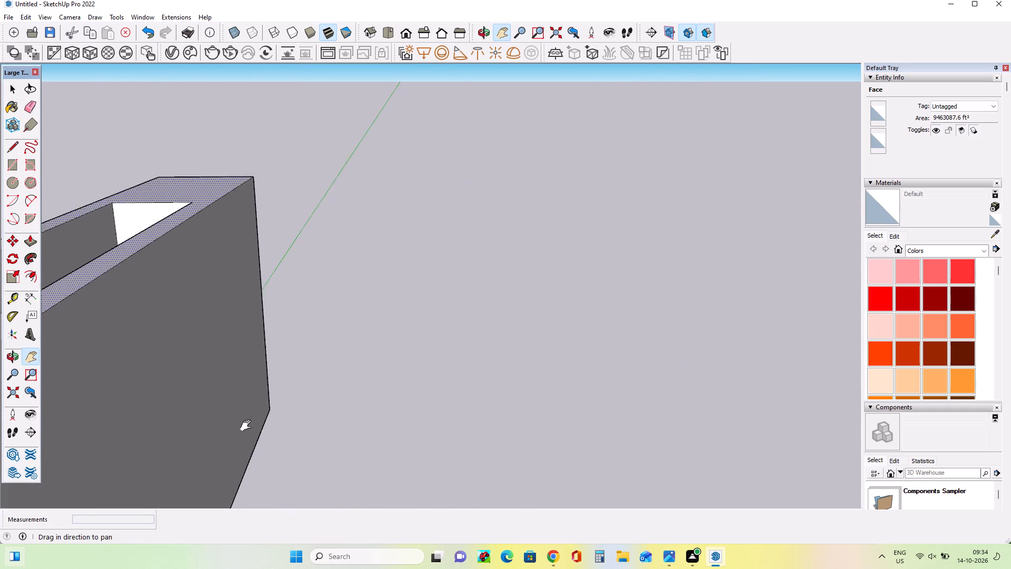
left_click_drag(248, 426, 455, 331)
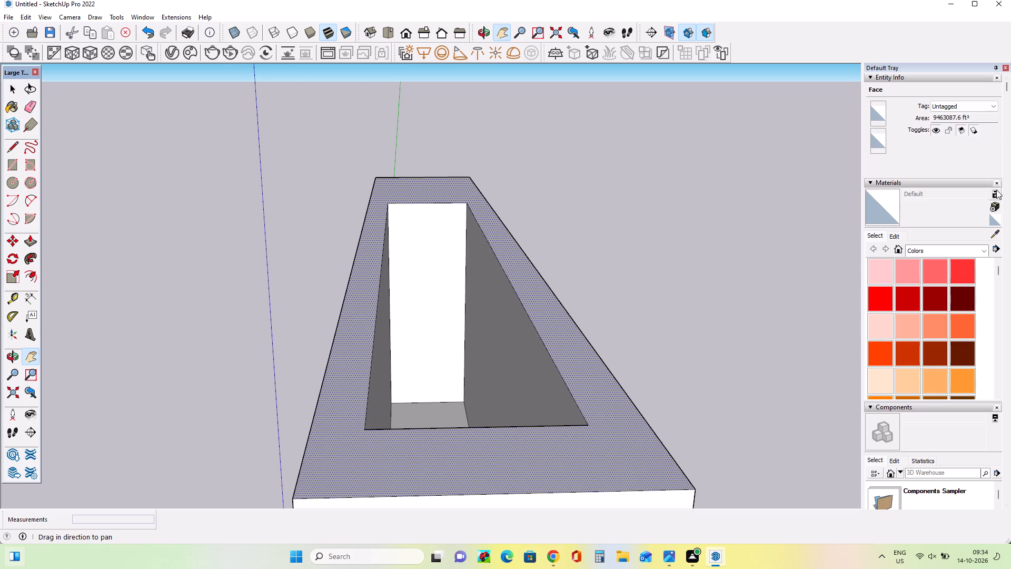
left_click(978, 252)
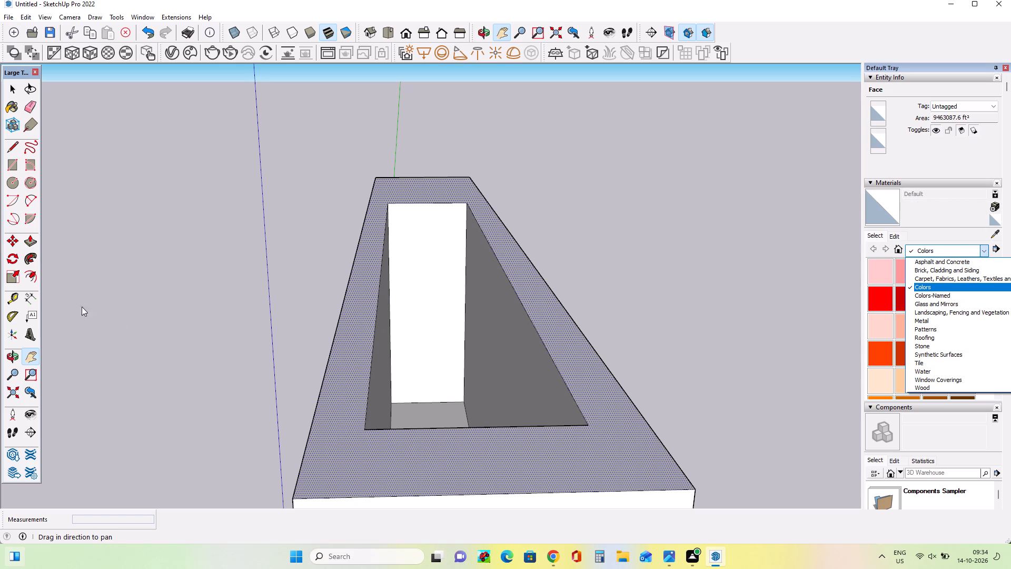
left_click(32, 242)
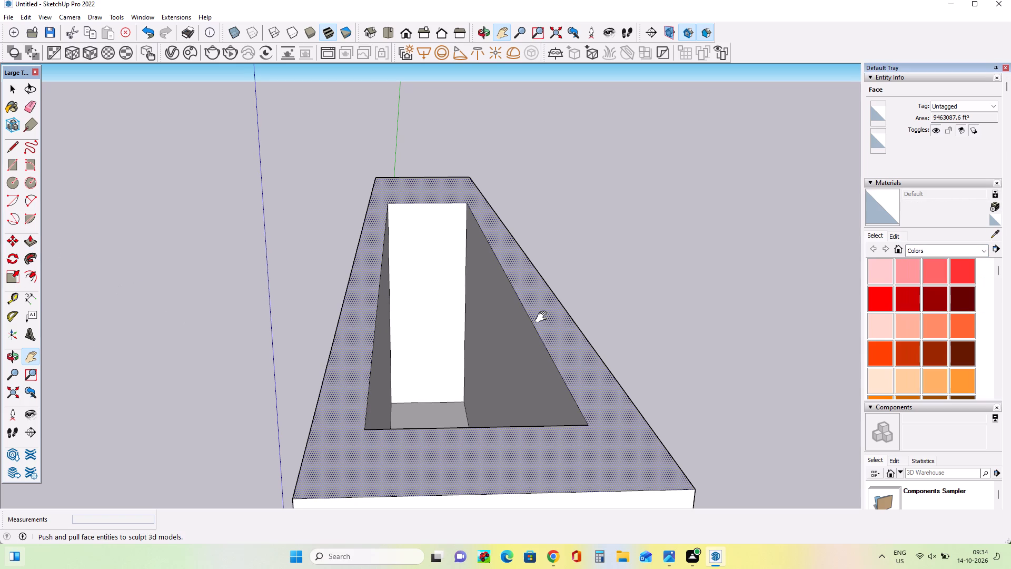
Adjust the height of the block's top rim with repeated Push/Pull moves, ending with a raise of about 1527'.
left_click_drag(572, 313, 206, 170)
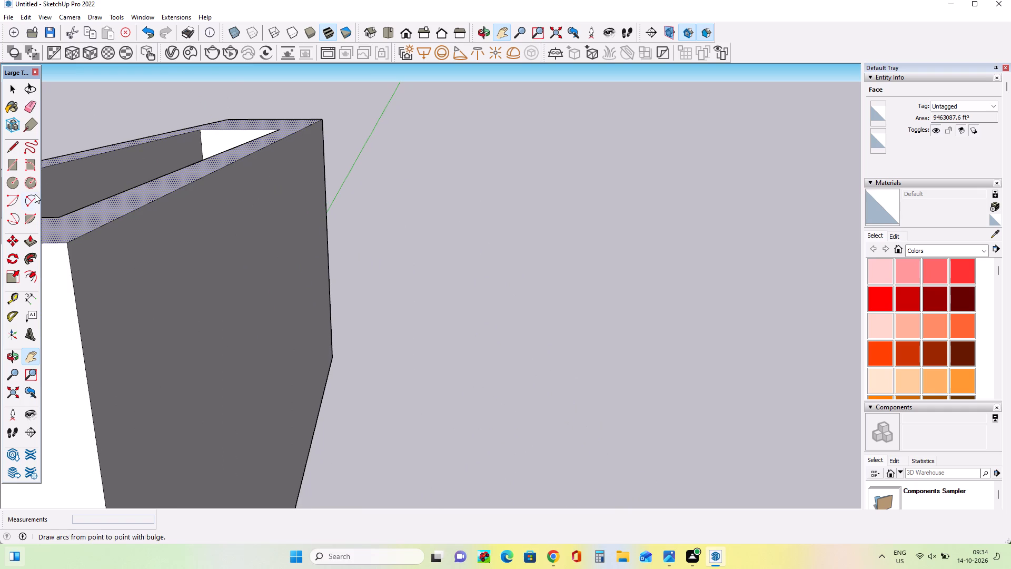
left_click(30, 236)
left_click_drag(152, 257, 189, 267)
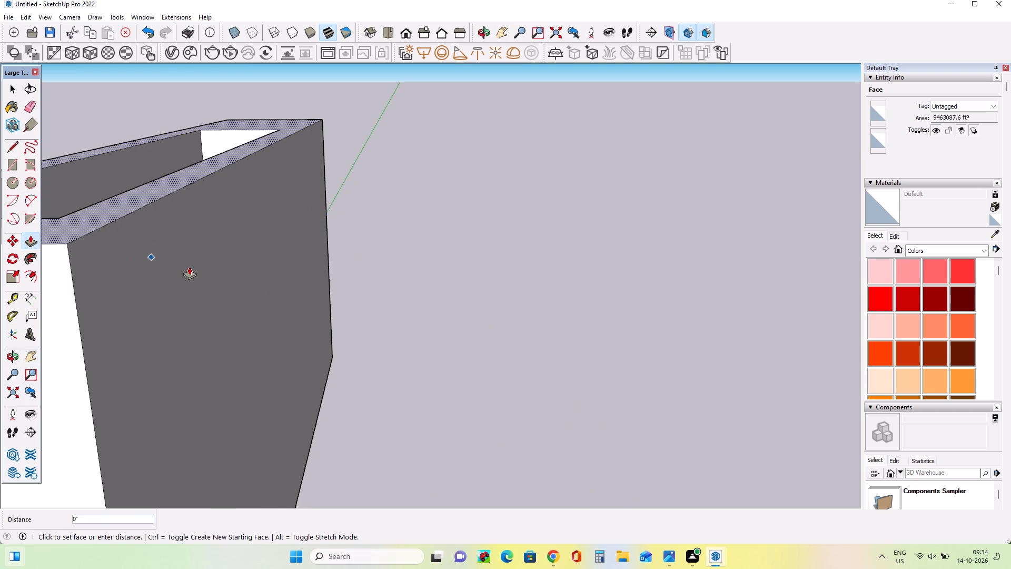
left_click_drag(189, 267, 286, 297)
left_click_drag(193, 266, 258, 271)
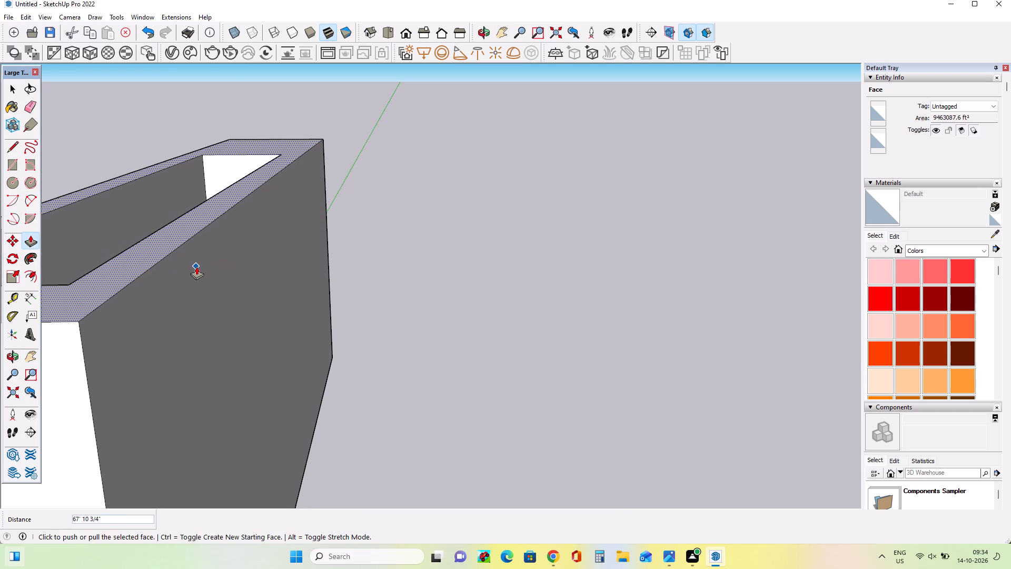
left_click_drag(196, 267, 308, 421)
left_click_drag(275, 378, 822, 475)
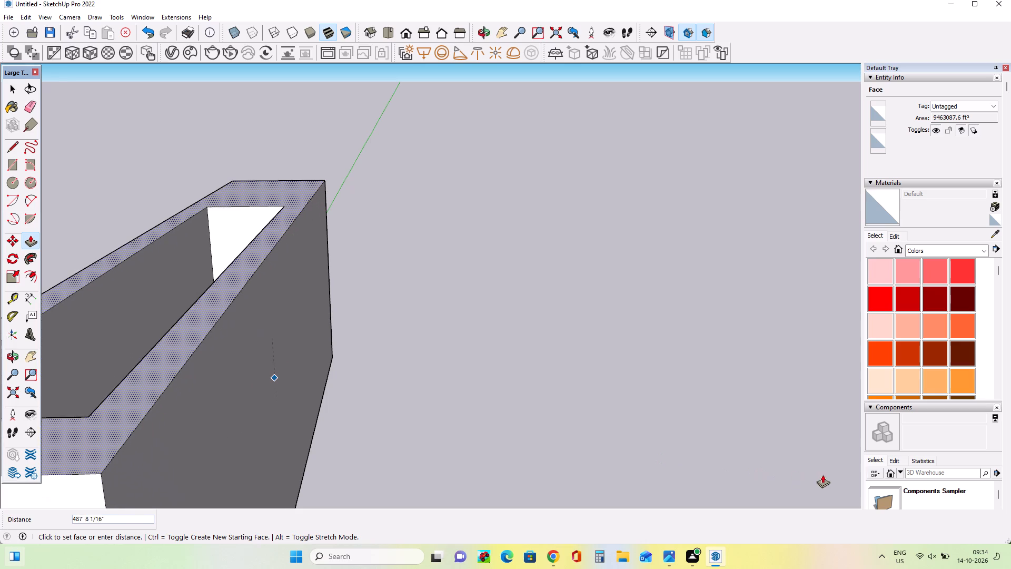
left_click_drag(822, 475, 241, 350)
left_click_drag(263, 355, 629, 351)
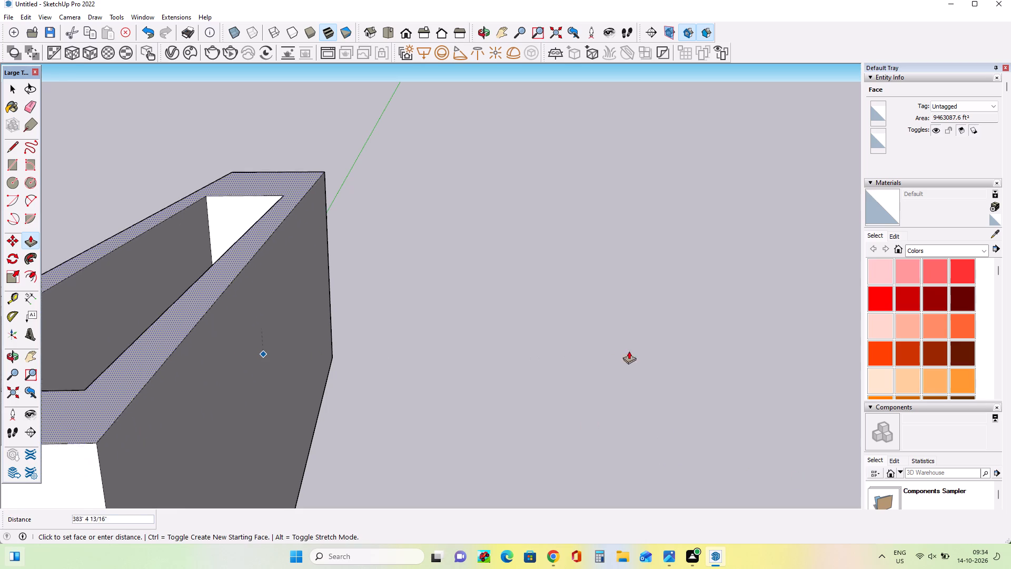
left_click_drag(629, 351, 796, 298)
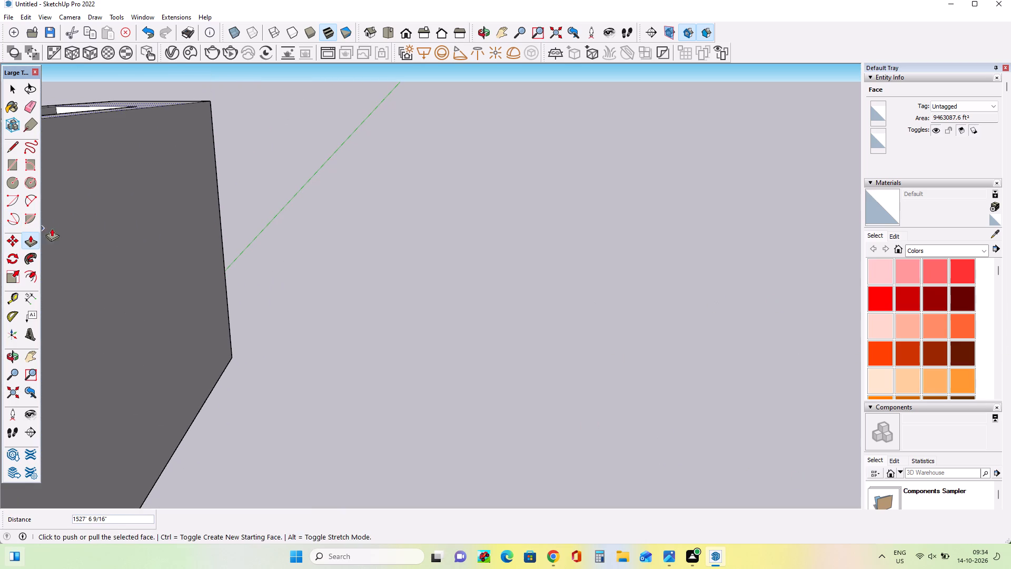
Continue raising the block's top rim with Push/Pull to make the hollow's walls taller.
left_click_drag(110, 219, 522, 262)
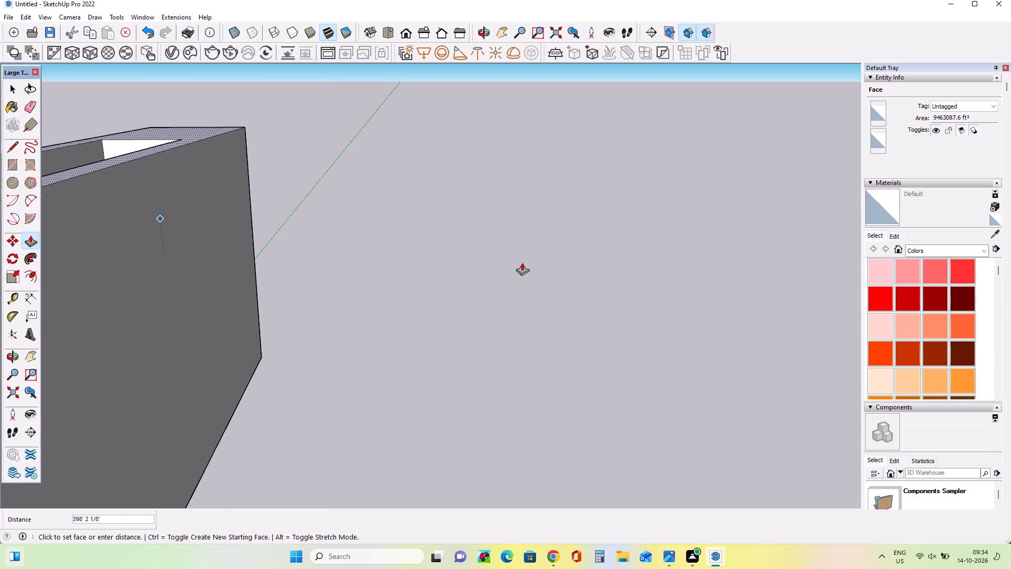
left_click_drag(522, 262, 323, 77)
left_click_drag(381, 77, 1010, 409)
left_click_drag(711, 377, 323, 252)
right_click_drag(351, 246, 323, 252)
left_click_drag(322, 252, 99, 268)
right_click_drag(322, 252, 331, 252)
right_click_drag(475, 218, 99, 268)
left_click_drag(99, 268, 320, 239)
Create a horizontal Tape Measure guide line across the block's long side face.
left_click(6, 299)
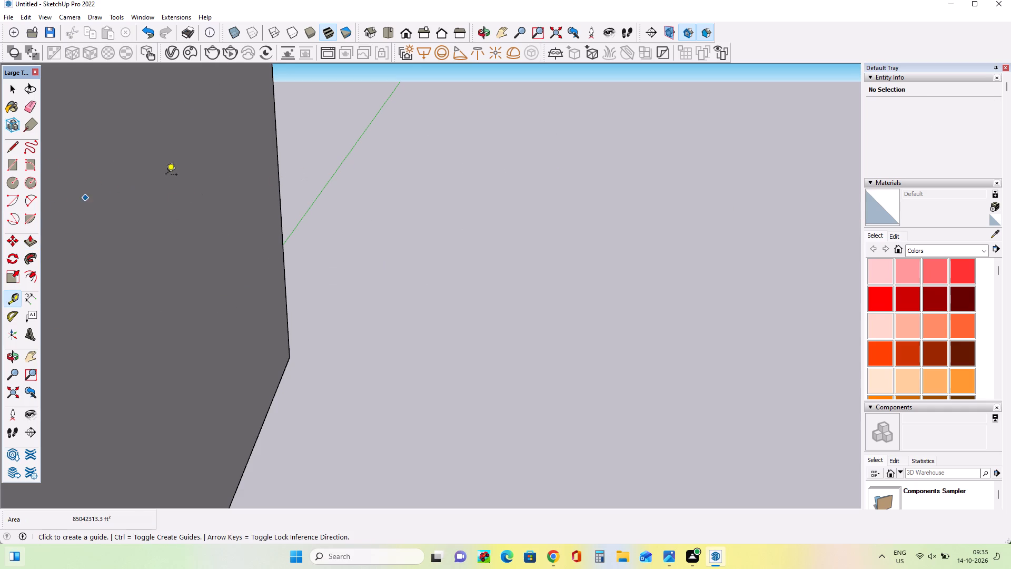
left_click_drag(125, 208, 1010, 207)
Undo the guide line, the rim raises, the inset rectangle and the block extrusion, back to the flat ground rectangle.
key("z")
key("z")
key("ctrl+x")
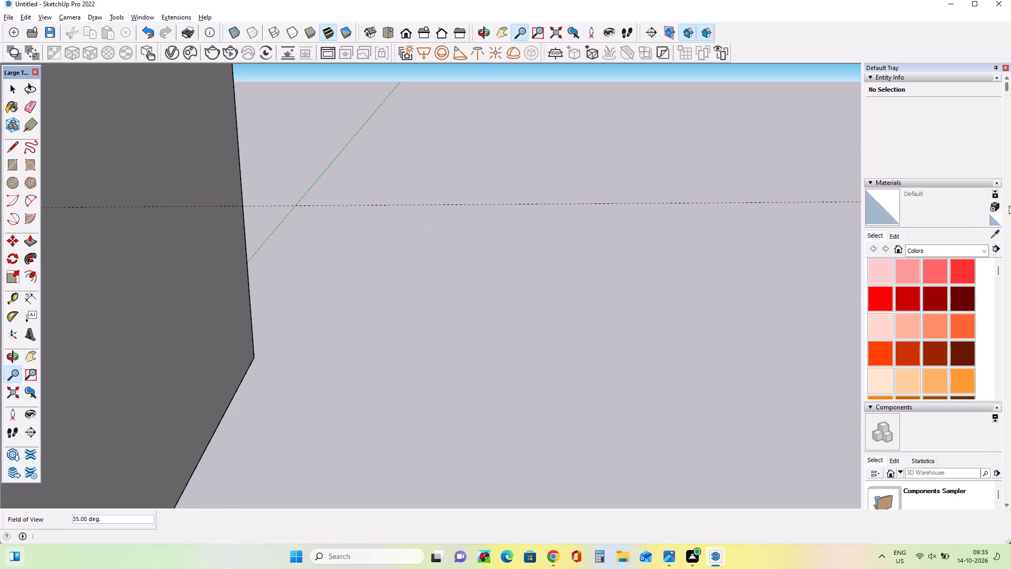
key("z")
key("x")
key("ctrl+x")
key("ctrl+z")
key("ctrl+z")
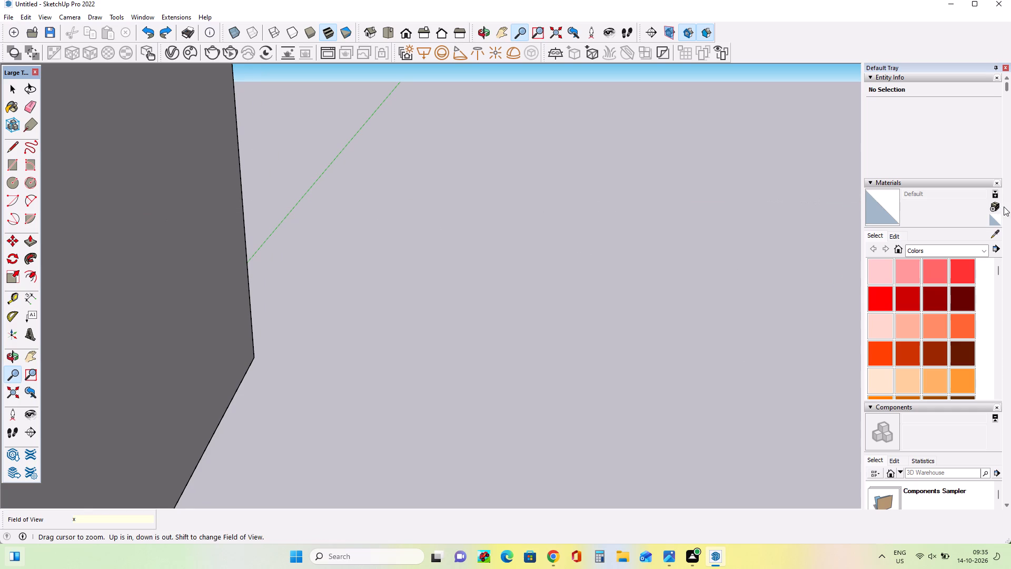
key("z")
key("ctrl+z")
key("ctrl+z")
key("ctrl+z")
key("ctrl+z")
key("ctrl+z")
key("ctrl+z")
key("z")
key("ctrl+z")
key("ctrl+z")
key("ctrl+z")
key("ctrl+z")
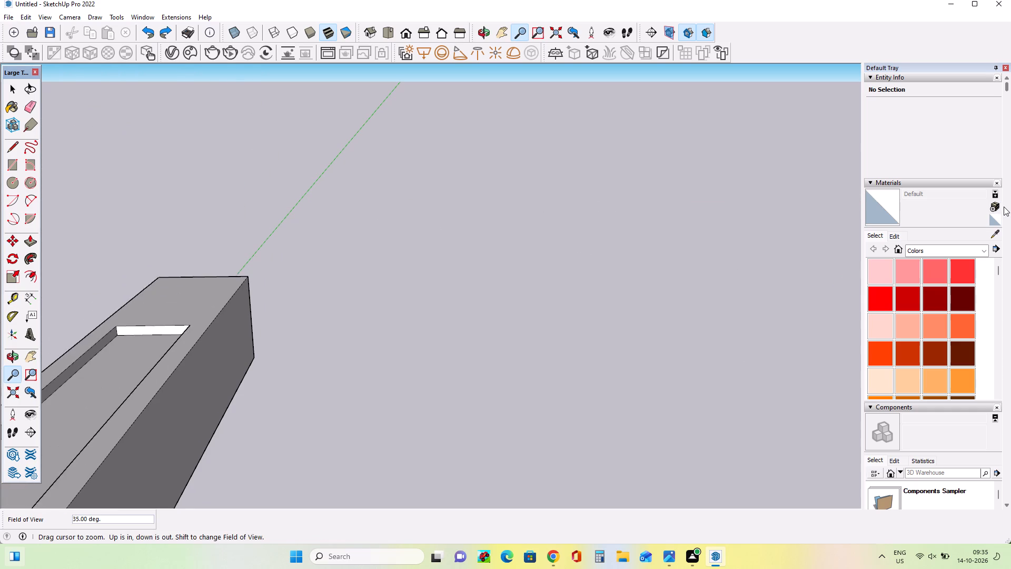
key("ctrl+z")
key("ctrl+z")
key("ctrl+z")
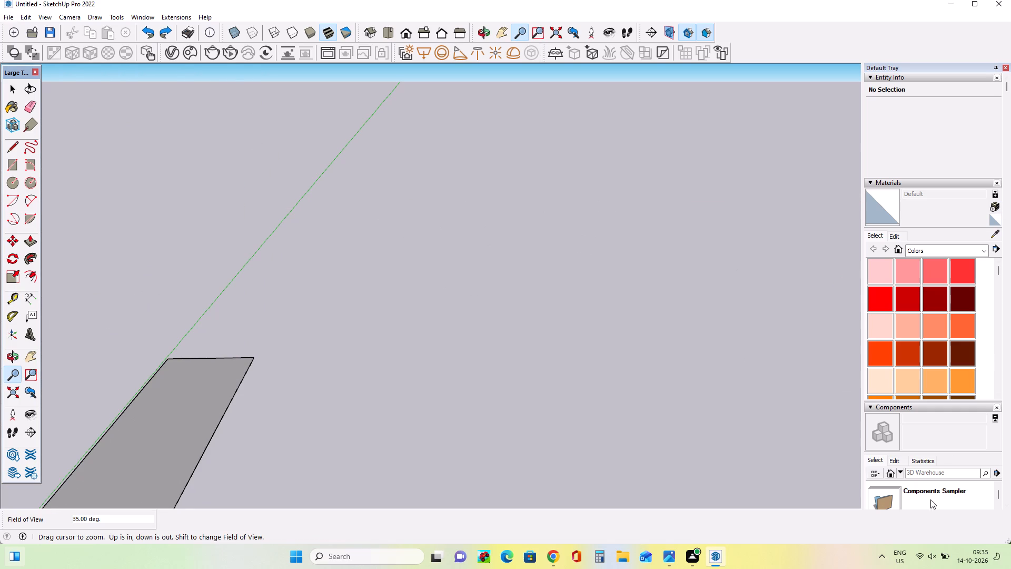
Push/Pull the ground rectangle upward again to form a solid main building block.
left_click(34, 245)
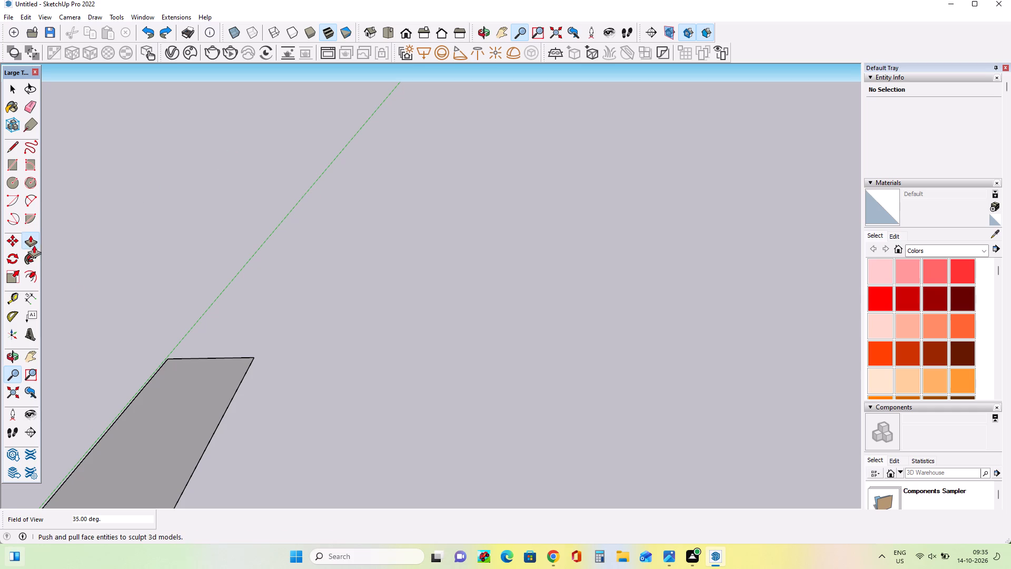
left_click_drag(152, 407, 138, 308)
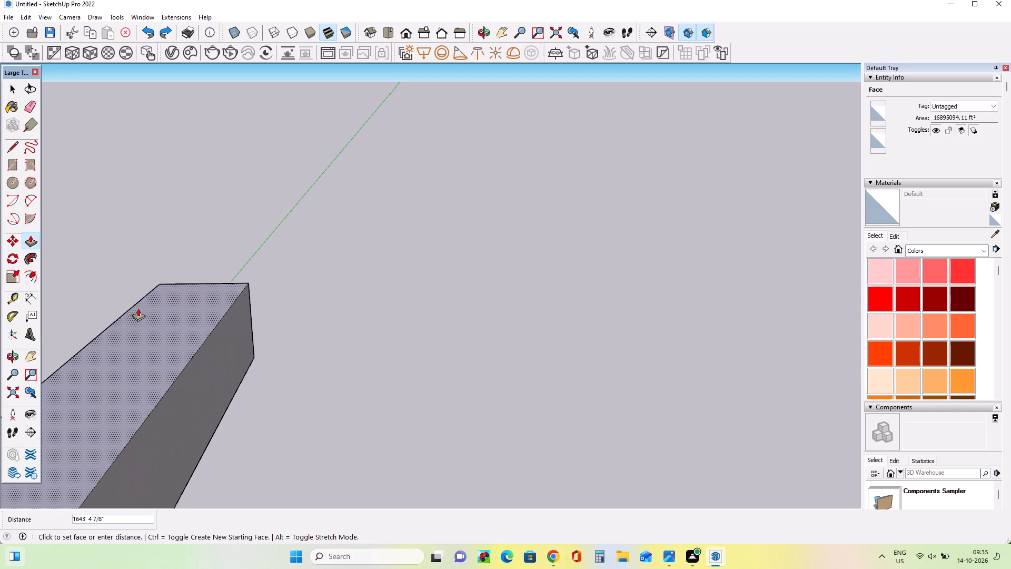
left_click_drag(138, 308, 124, 257)
Push/Pull the block's long side face outward about 7222' to widen the block.
left_click_drag(155, 330, 372, 446)
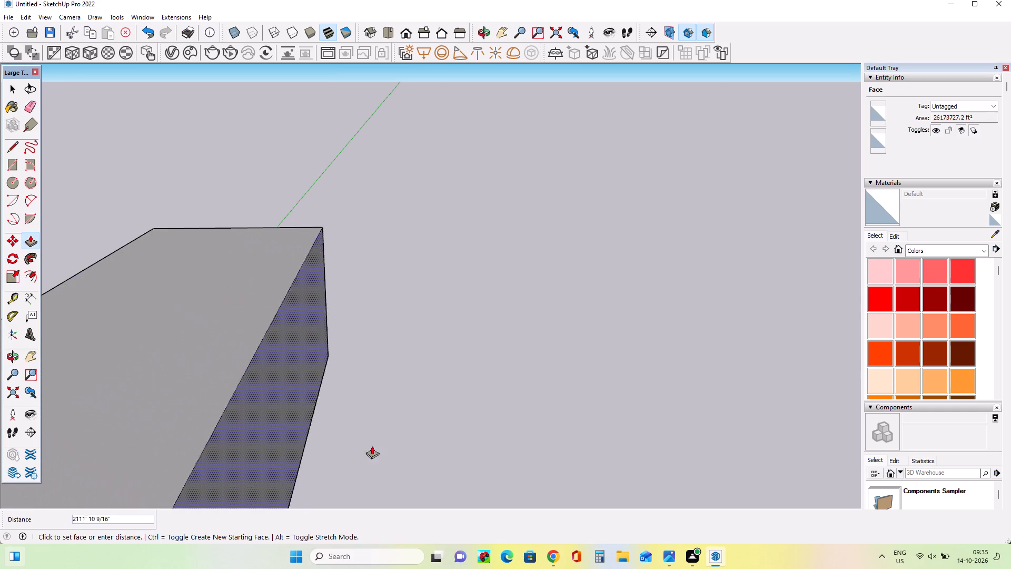
left_click_drag(372, 446, 762, 419)
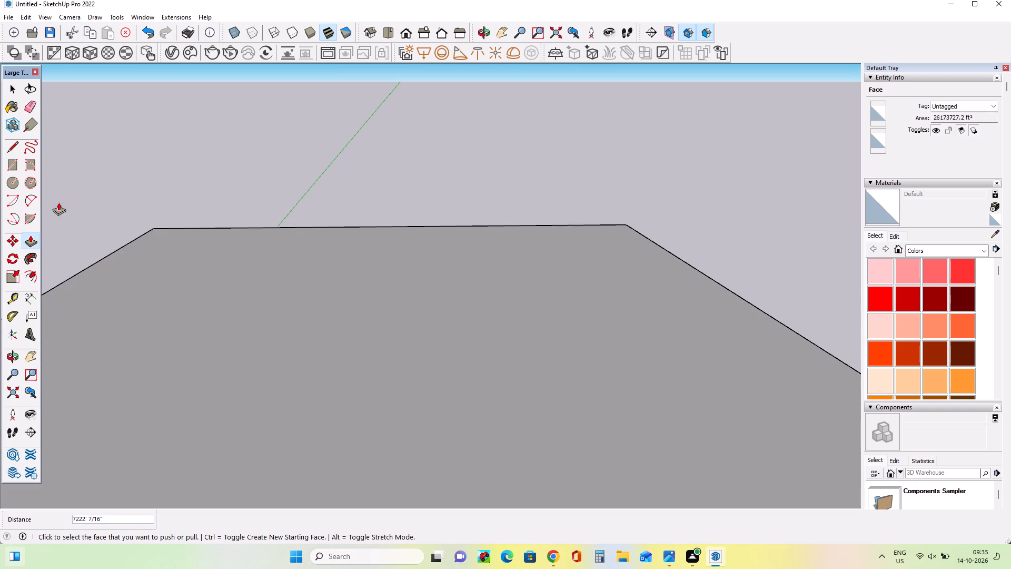
Draw an inset rectangle about 8387' by 7687' on the top face of the block.
left_click(12, 168)
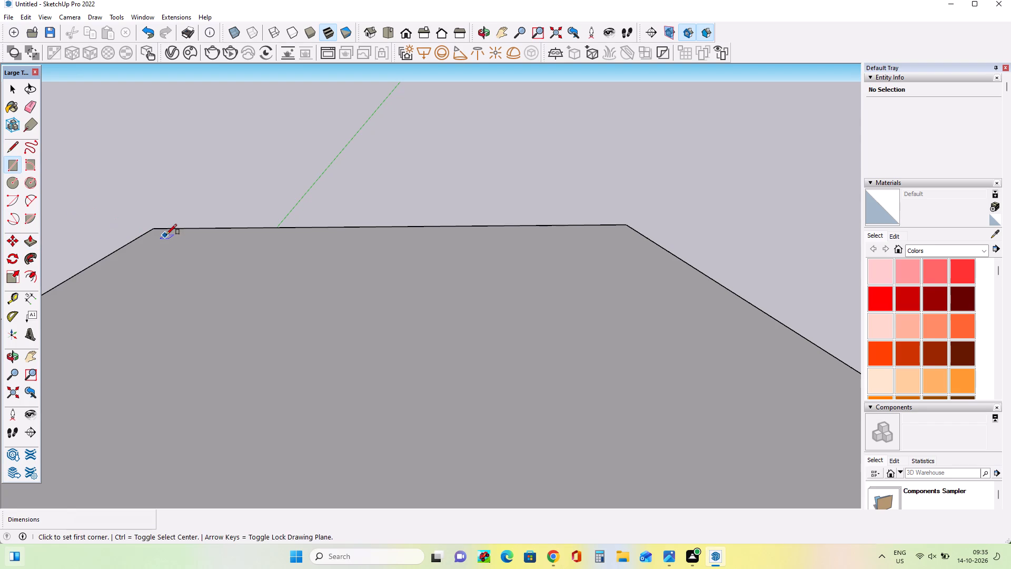
left_click_drag(166, 234, 854, 465)
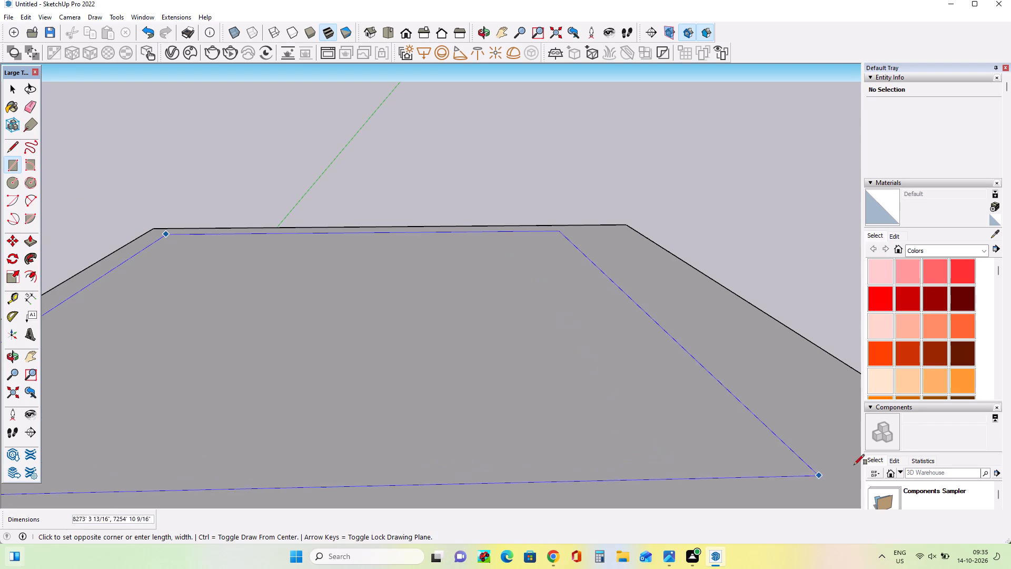
left_click_drag(854, 465, 594, 472)
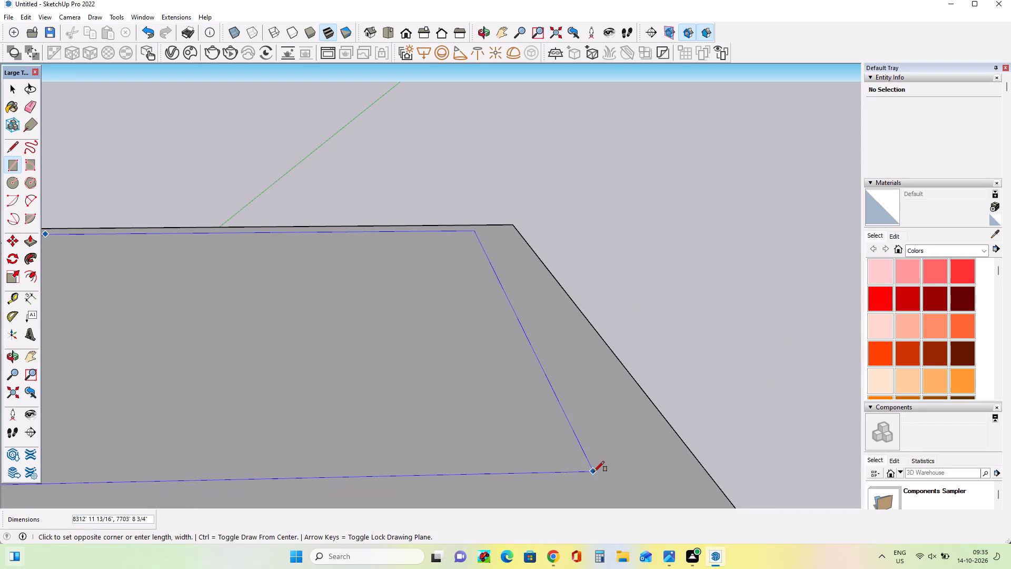
left_click_drag(594, 472, 594, 477)
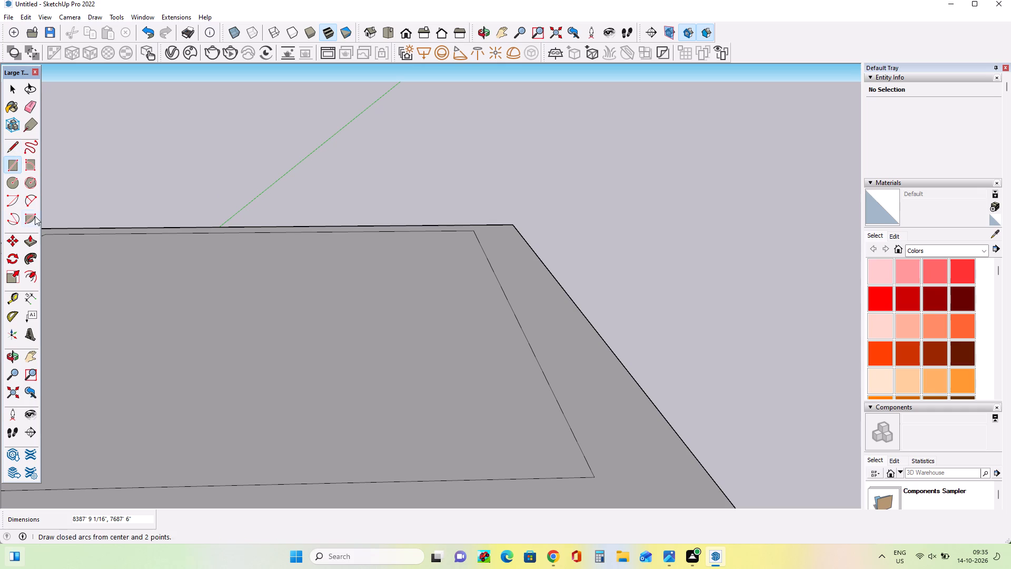
Push/Pull the inset rectangle down about 2598' to hollow out the block inside its rim.
left_click(25, 241)
left_click_drag(128, 298, 169, 469)
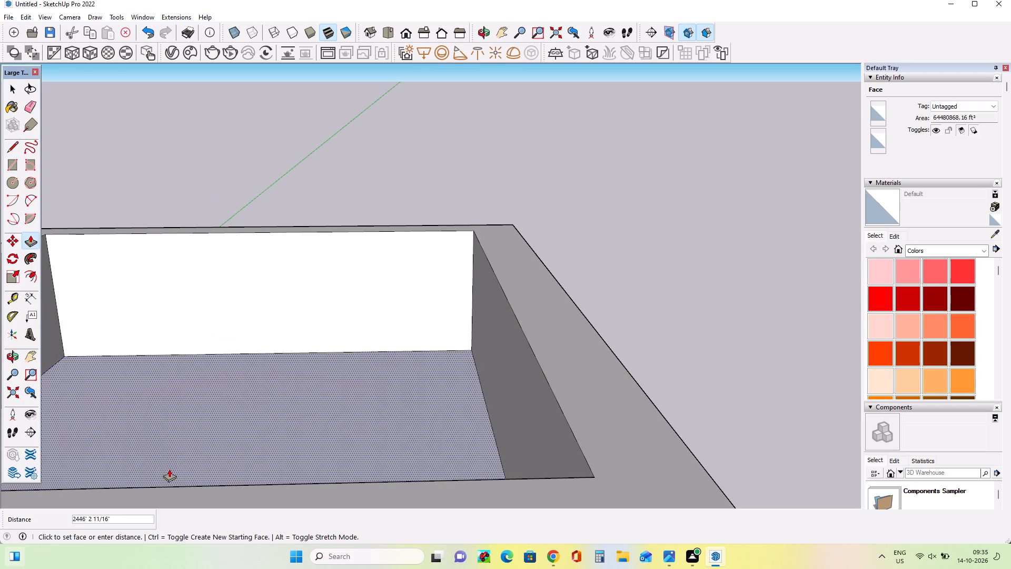
left_click_drag(169, 469, 178, 463)
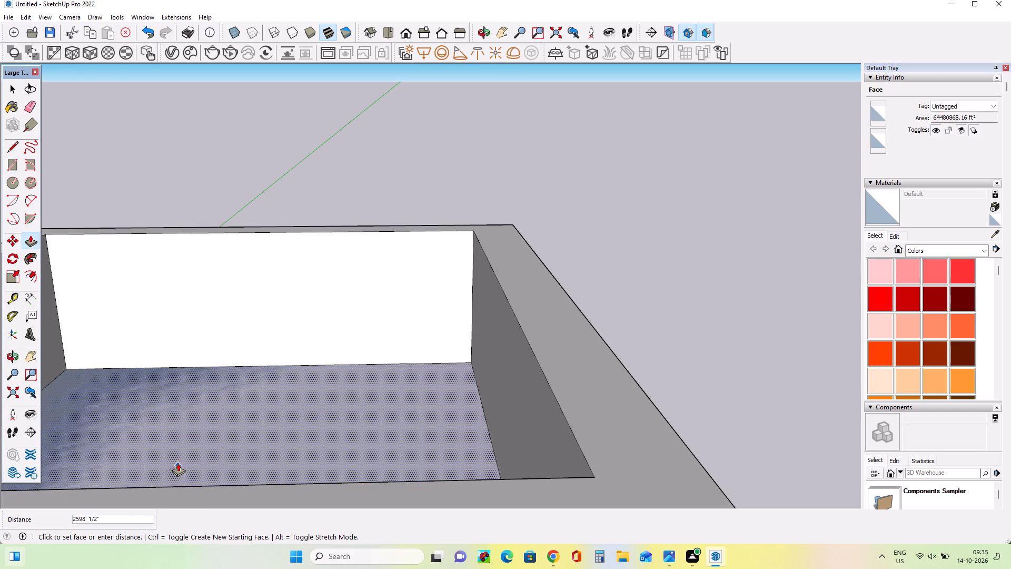
left_click_drag(178, 463, 159, 401)
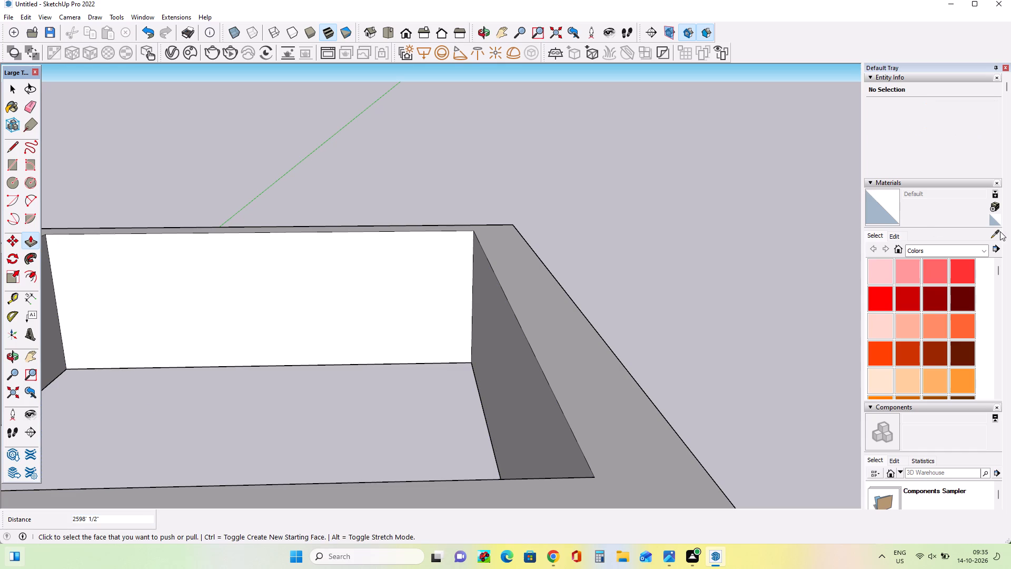
Paint the inner back and side walls of the recess with the Water Light Blue material.
left_click(983, 247)
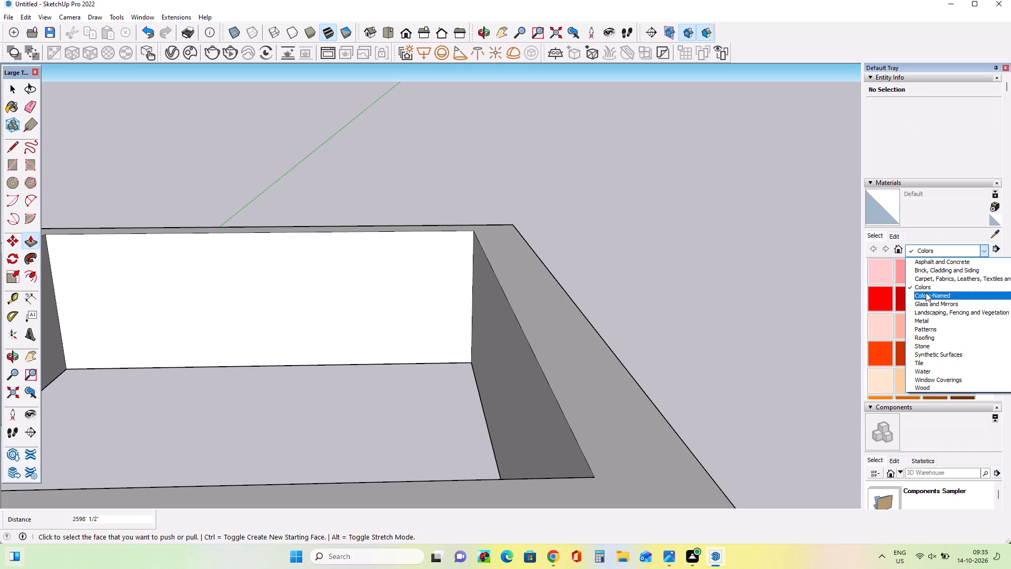
left_click(914, 369)
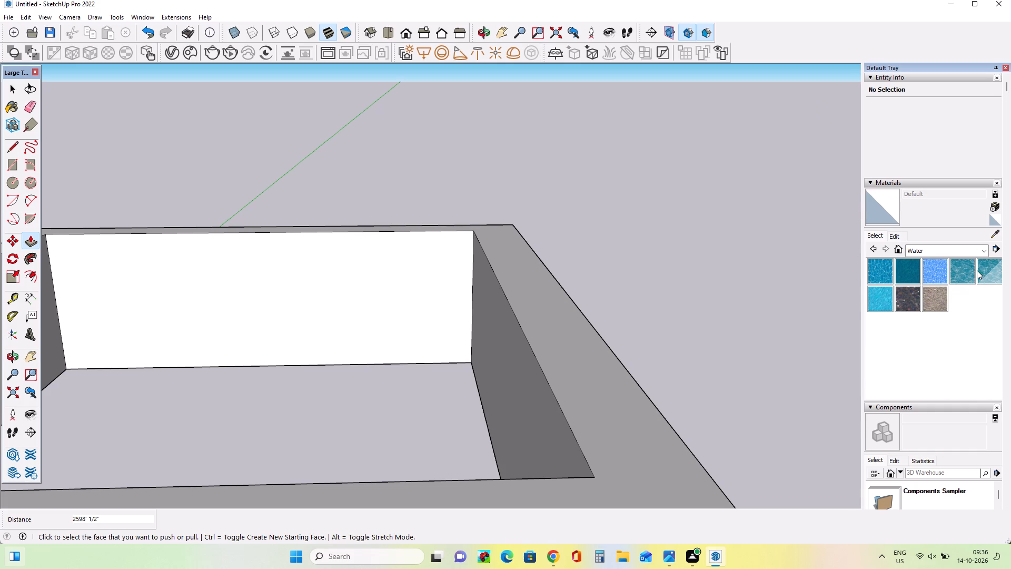
left_click(929, 260)
left_click(411, 269)
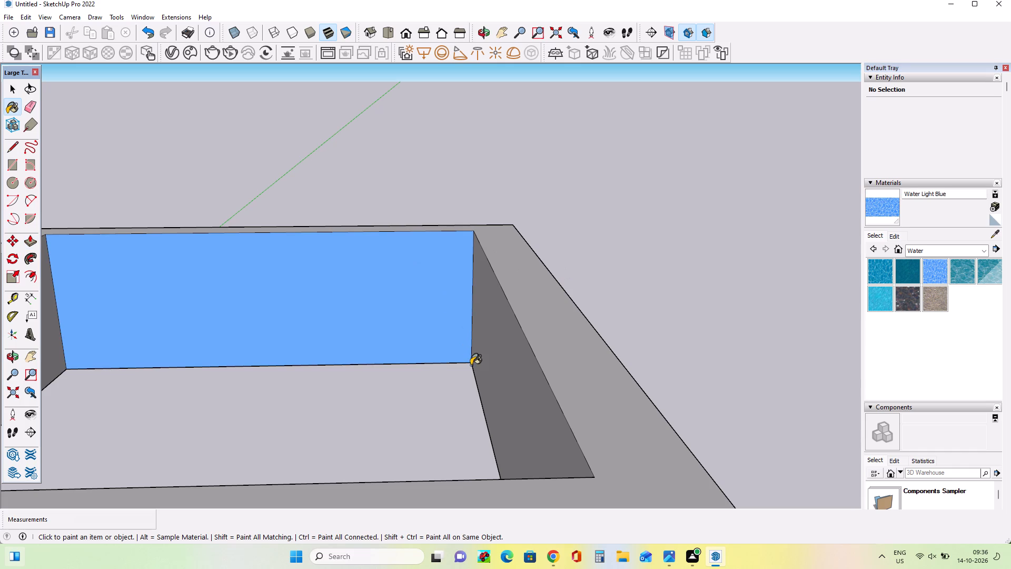
left_click(506, 371)
left_click(455, 479)
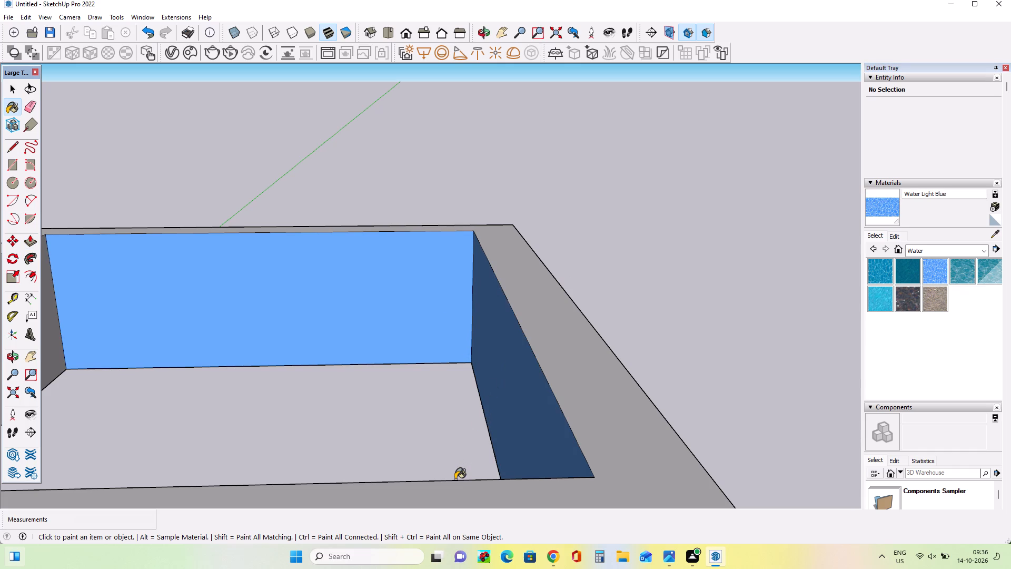
left_click(56, 330)
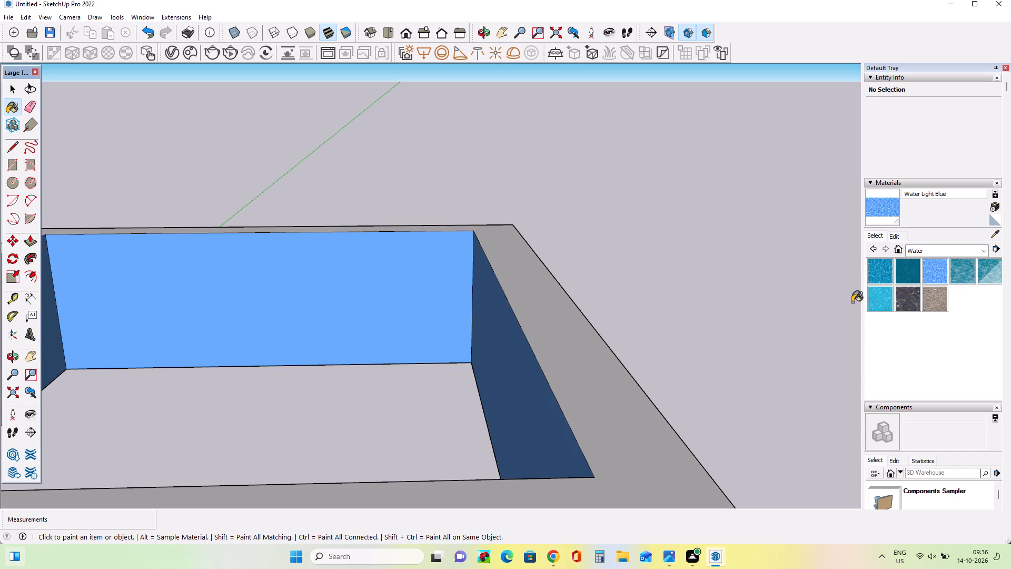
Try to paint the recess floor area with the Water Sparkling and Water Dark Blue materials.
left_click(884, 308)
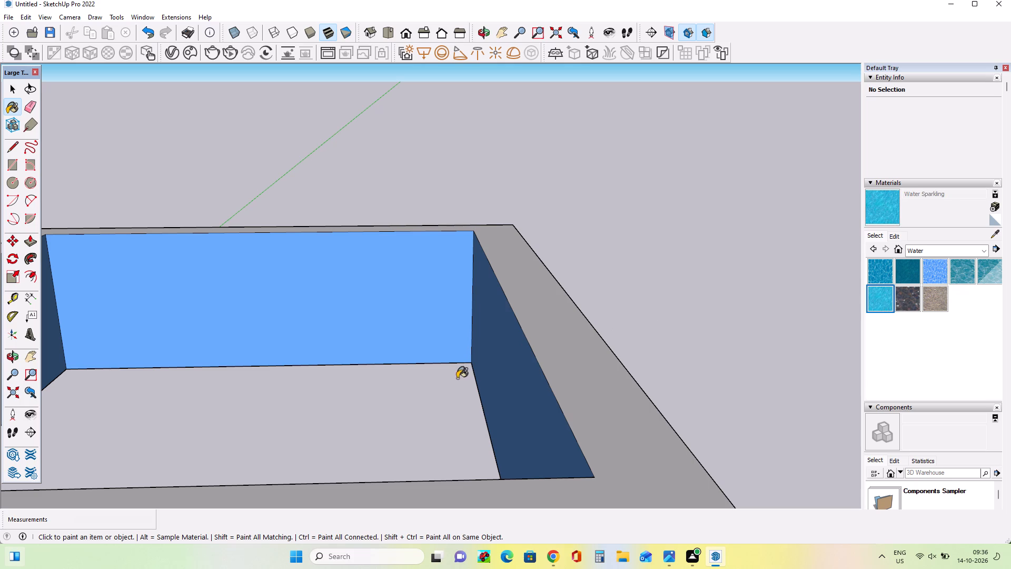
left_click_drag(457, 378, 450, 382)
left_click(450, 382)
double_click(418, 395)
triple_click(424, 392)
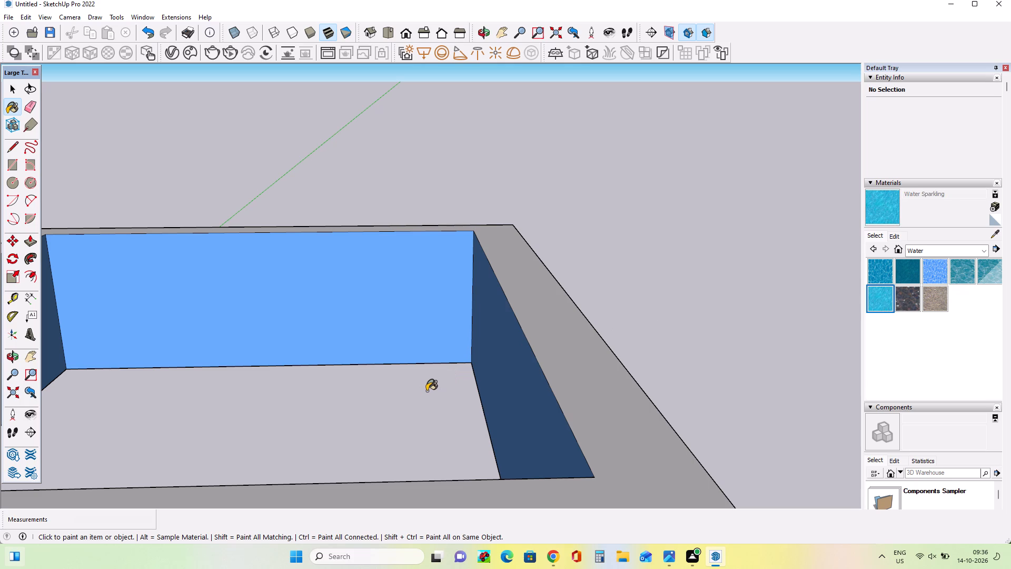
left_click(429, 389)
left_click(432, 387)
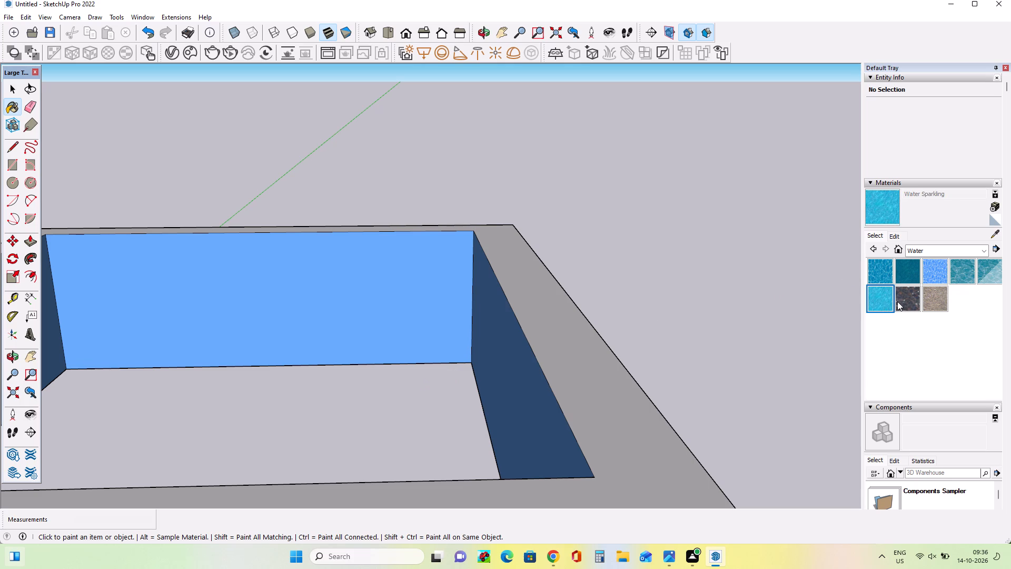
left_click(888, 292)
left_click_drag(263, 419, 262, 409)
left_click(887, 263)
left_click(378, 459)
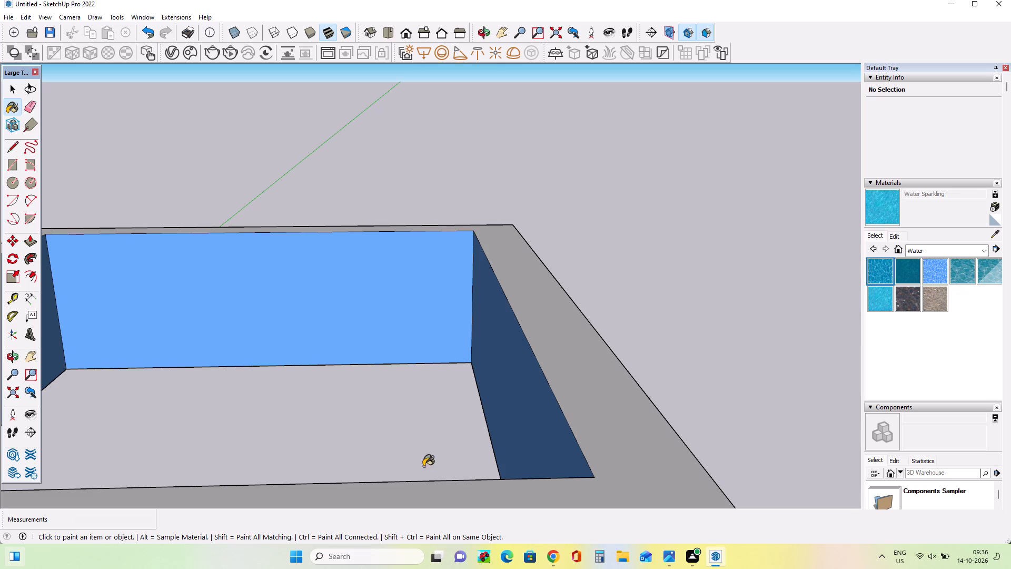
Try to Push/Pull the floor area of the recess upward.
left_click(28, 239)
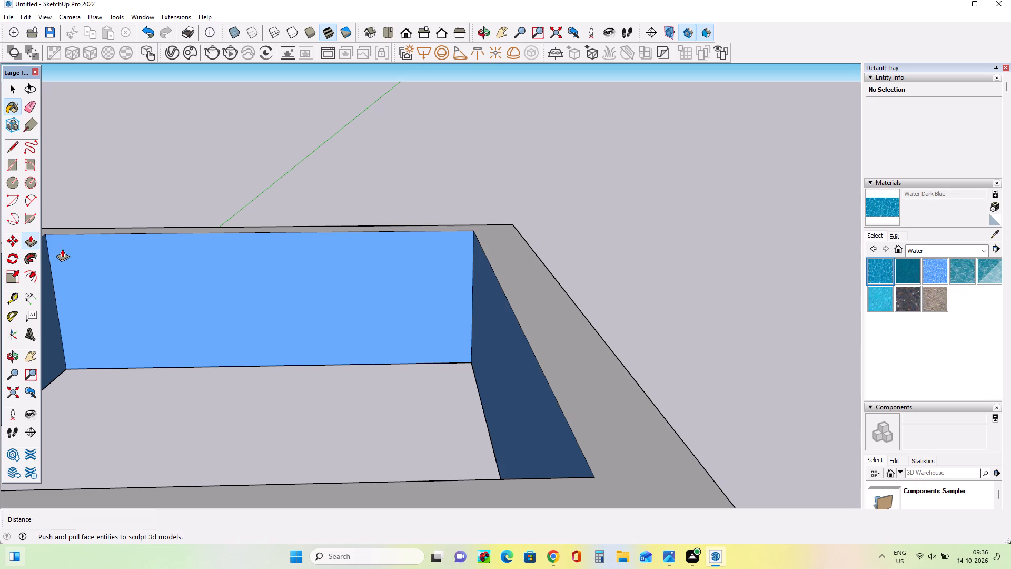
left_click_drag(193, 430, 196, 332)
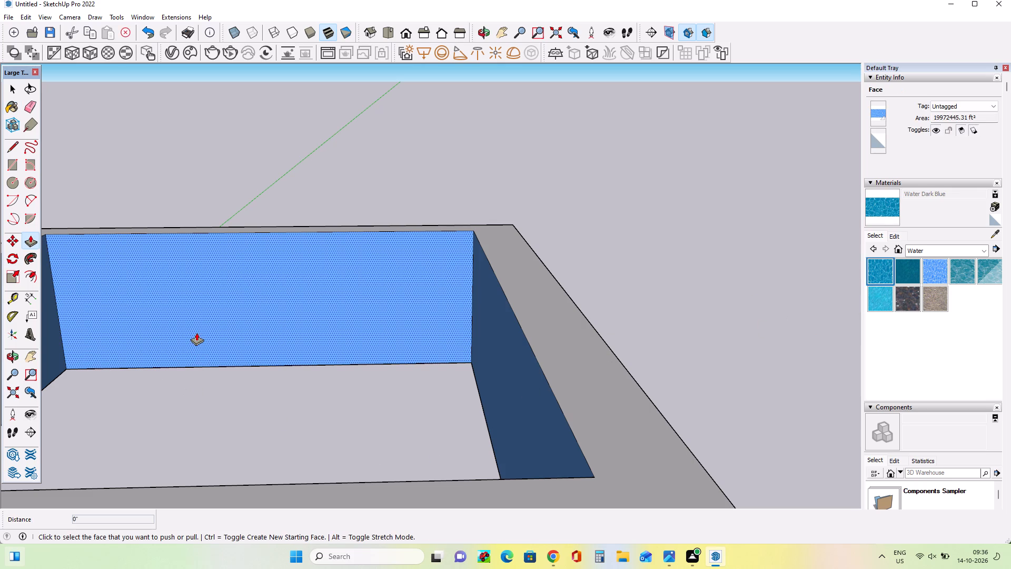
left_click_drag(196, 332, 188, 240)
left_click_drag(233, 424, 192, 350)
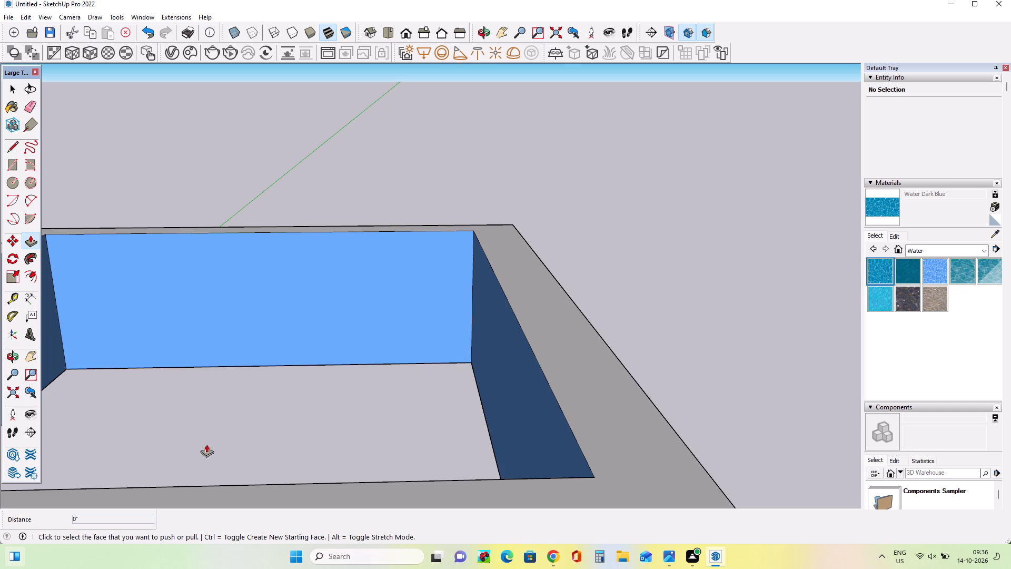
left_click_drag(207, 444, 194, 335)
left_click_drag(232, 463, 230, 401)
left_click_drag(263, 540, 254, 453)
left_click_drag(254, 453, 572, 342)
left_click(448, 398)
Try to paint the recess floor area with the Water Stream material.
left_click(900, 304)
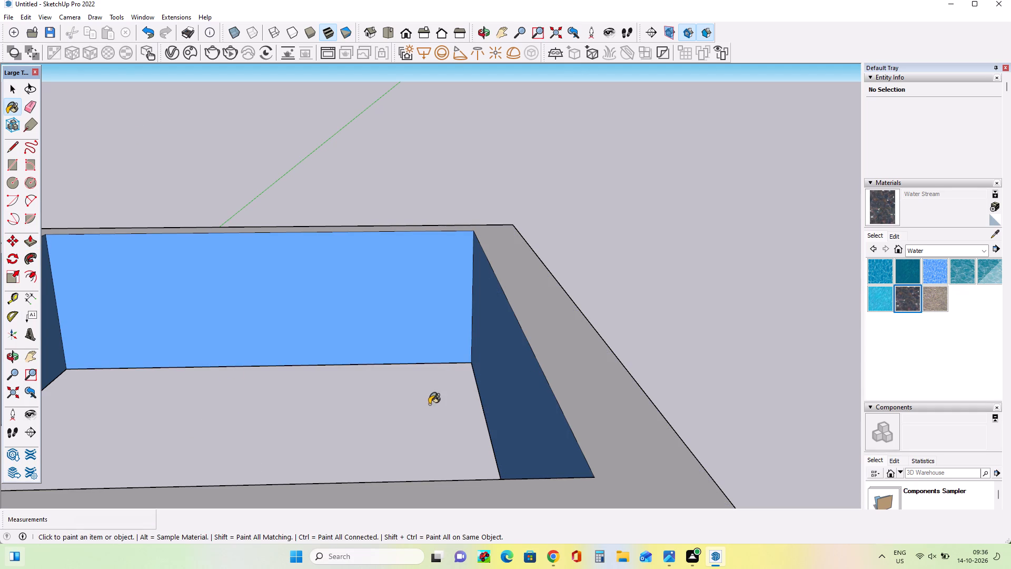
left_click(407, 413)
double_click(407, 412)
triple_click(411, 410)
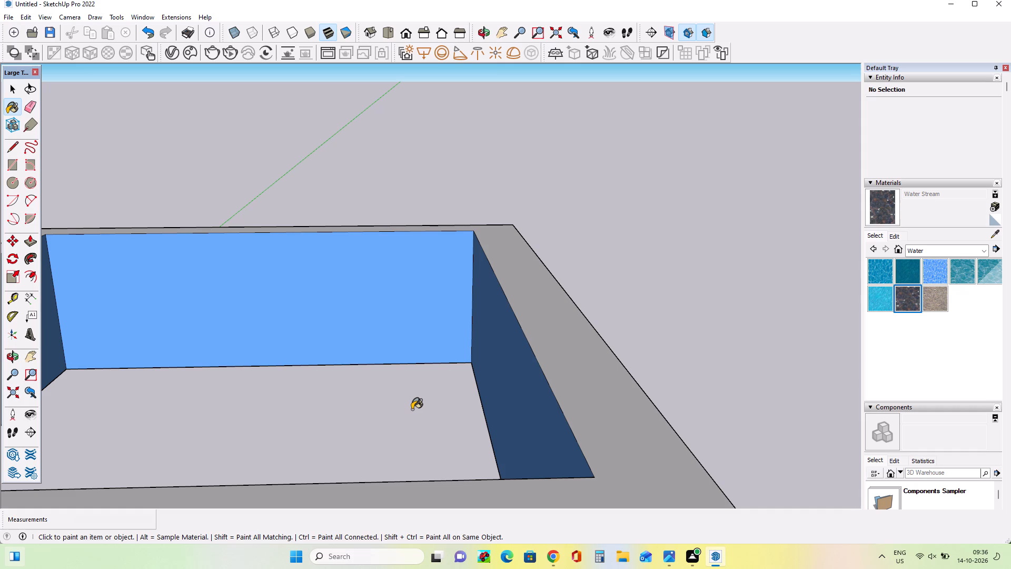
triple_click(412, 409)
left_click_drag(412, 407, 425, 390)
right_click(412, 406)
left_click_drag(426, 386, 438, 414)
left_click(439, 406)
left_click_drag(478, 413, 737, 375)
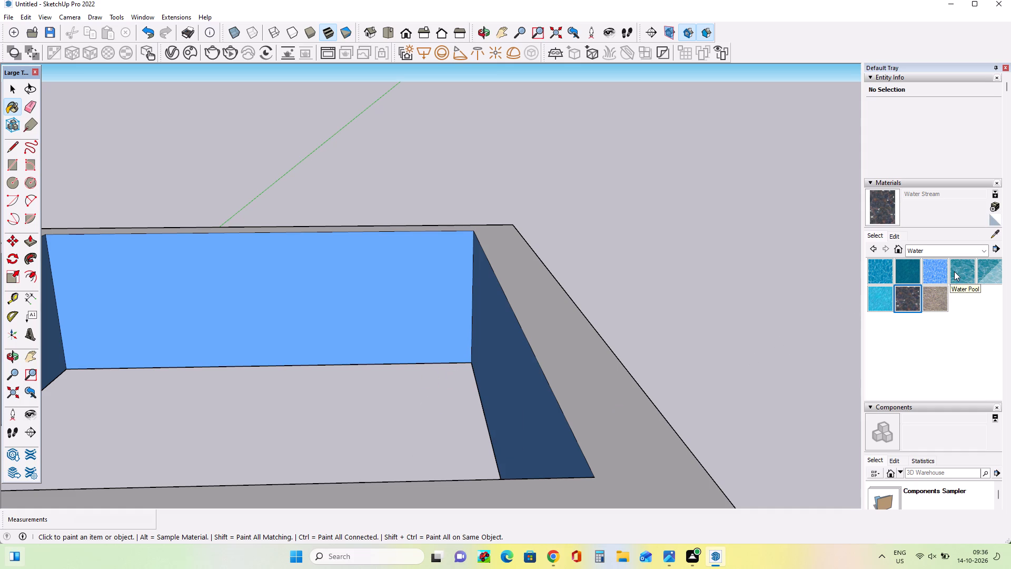
Paint the recess's inner back wall and the block's top rim with the Water Pool material.
left_click(954, 271)
left_click(302, 410)
left_click_drag(304, 411, 305, 435)
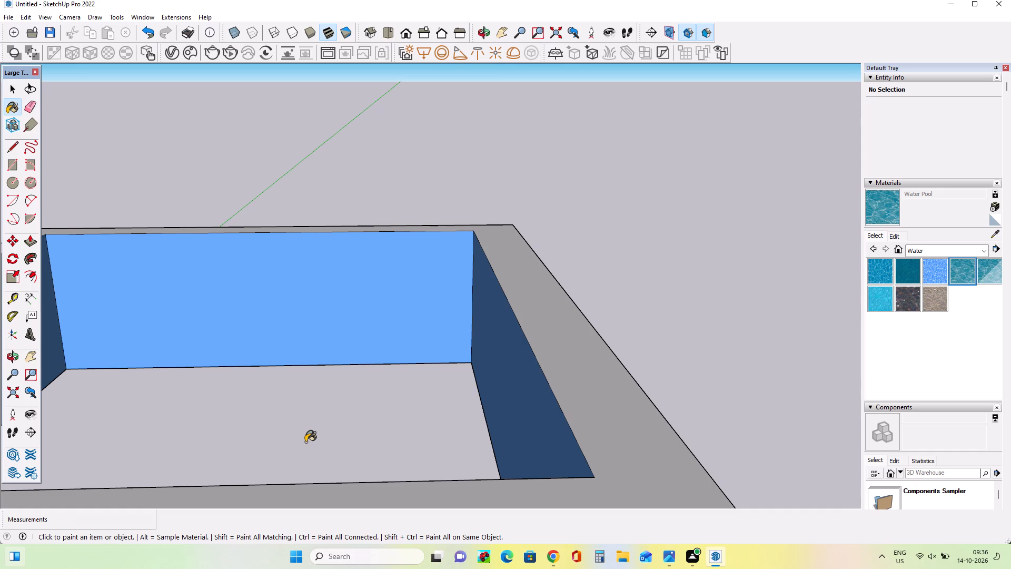
left_click(0, 36)
left_click_drag(144, 292, 164, 327)
left_click_drag(213, 368, 254, 493)
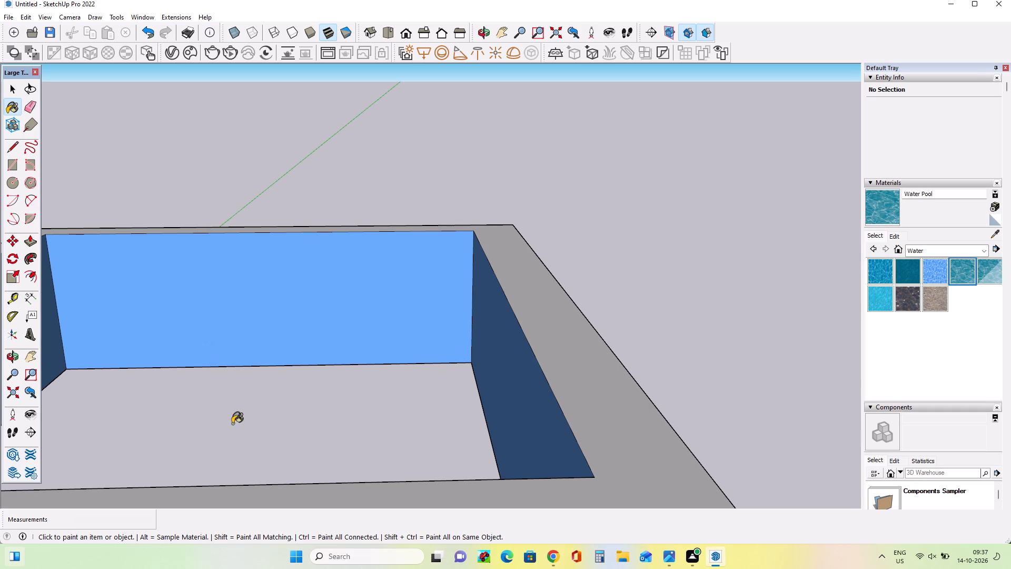
left_click_drag(539, 286, 506, 568)
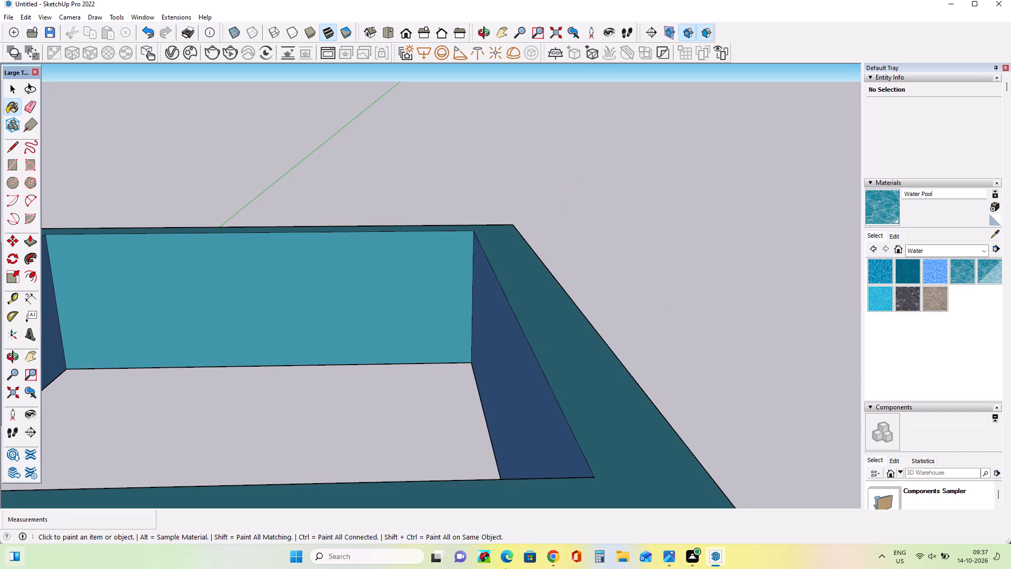
left_click_drag(506, 568, 419, 568)
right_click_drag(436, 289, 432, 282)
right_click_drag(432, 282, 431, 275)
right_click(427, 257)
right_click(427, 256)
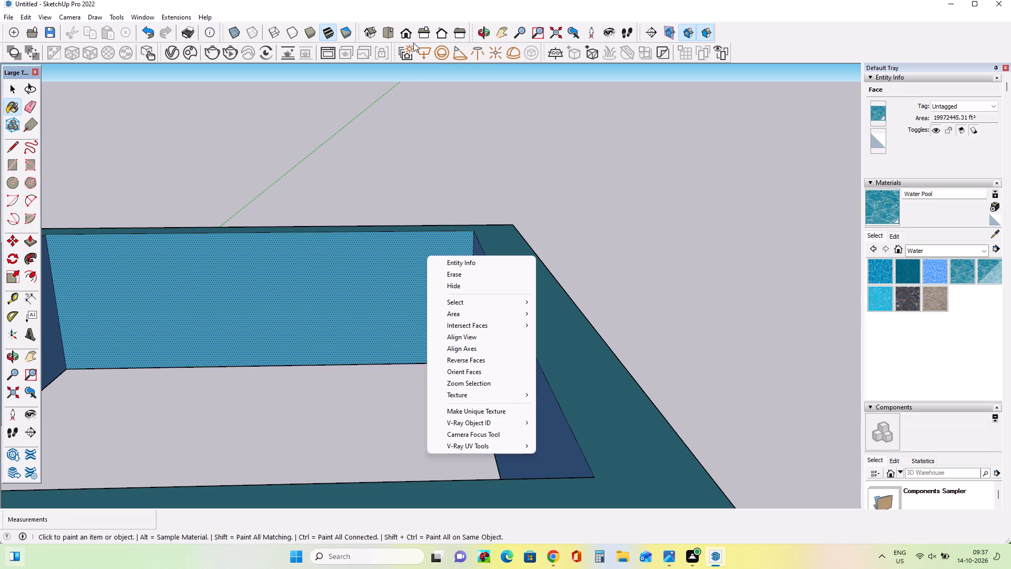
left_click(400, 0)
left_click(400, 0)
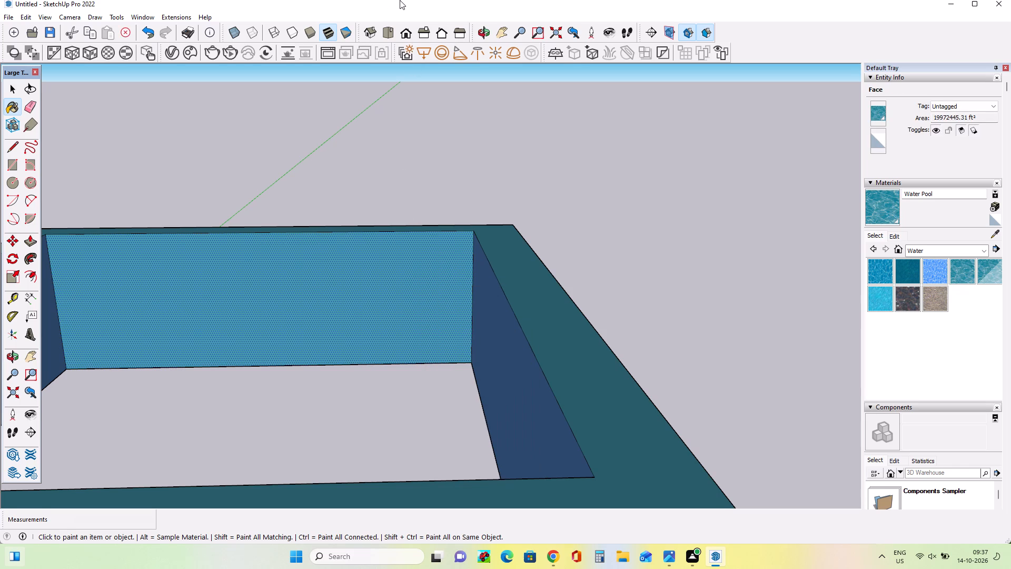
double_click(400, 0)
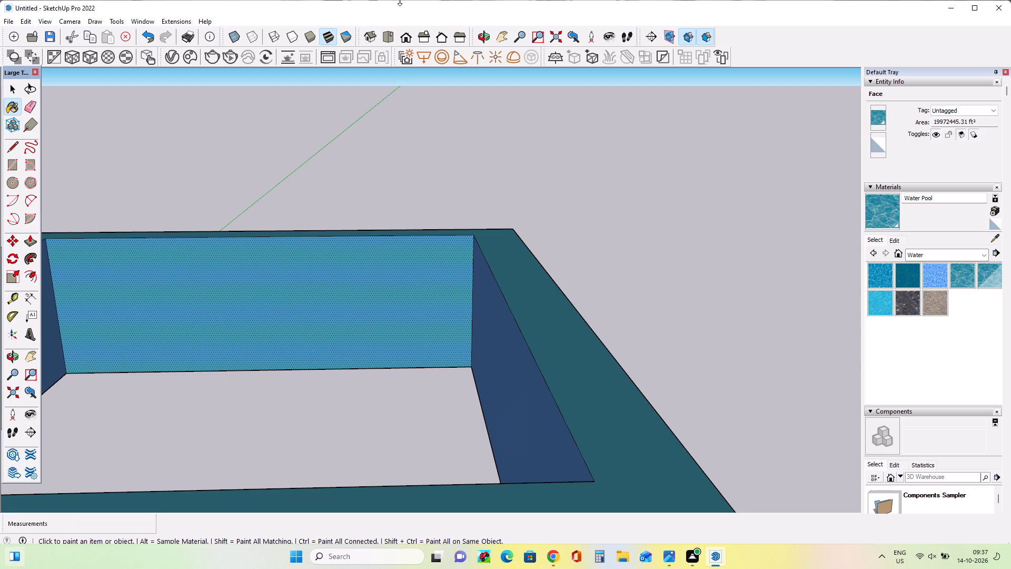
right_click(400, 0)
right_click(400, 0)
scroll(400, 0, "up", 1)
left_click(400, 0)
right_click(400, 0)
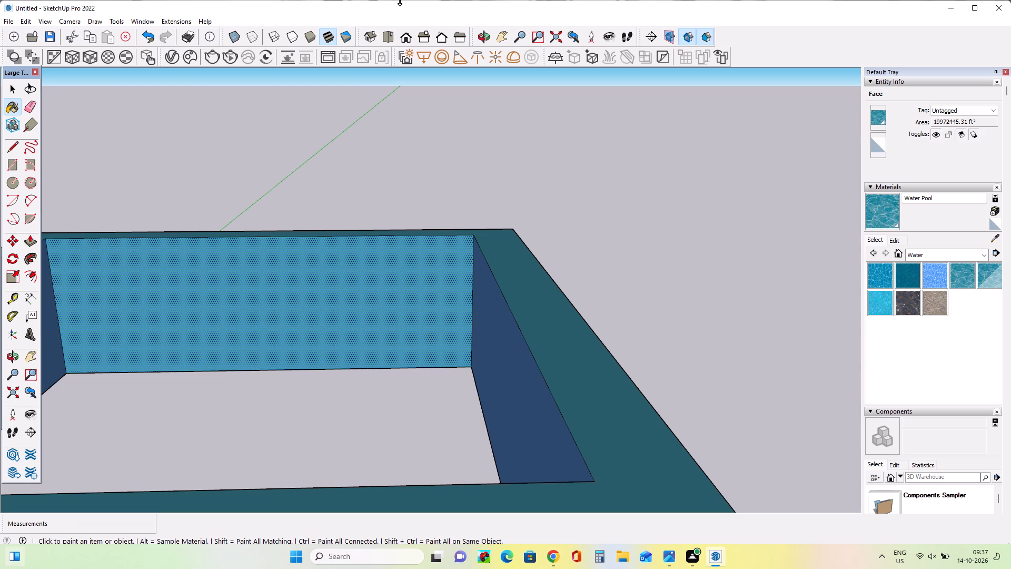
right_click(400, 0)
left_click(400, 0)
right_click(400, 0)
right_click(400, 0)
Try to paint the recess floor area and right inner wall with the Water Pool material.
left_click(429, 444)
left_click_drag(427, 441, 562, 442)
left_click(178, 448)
Undo the water painting and the recess in the block until its top face is solid and unpainted.
key("z")
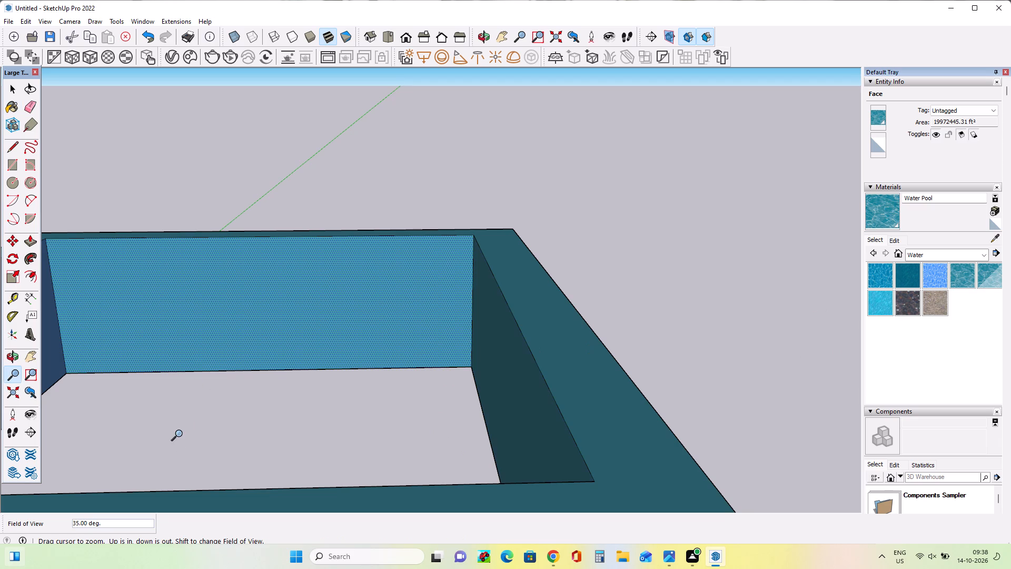
key("z")
type("zzz")
key("ctrl+z")
type("zz")
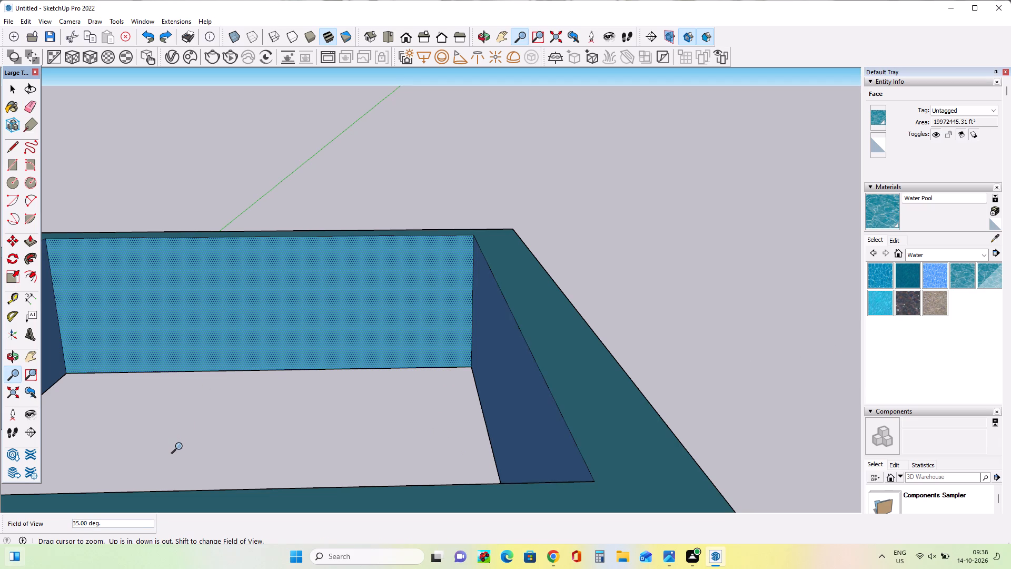
key("ctrl+z")
key("ctrl+z")
key("ctrl+z")
type("zz")
key("z")
key("ctrl+z")
type("zz")
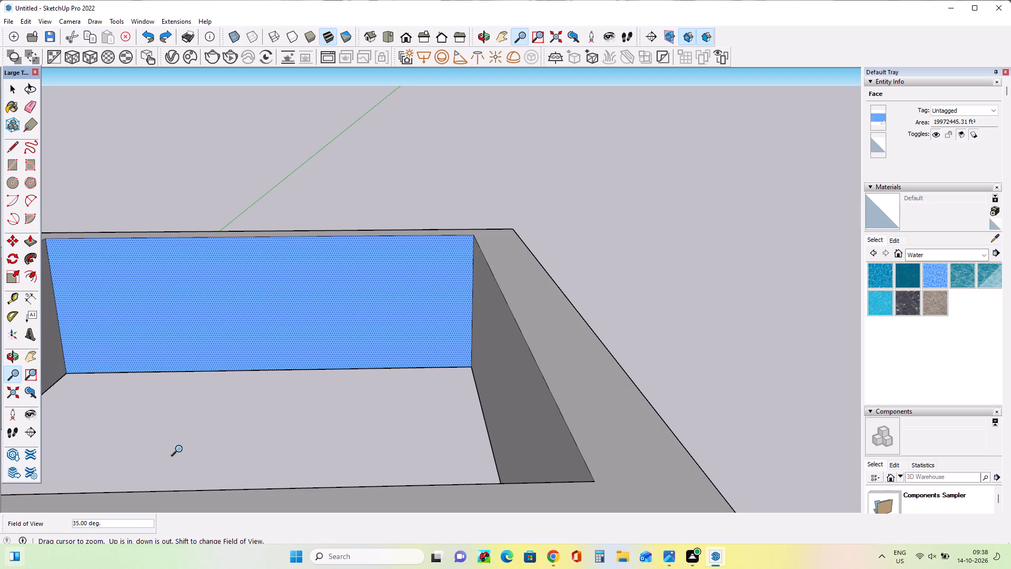
key("ctrl+z")
key("ctrl+z")
key("ctrl+z")
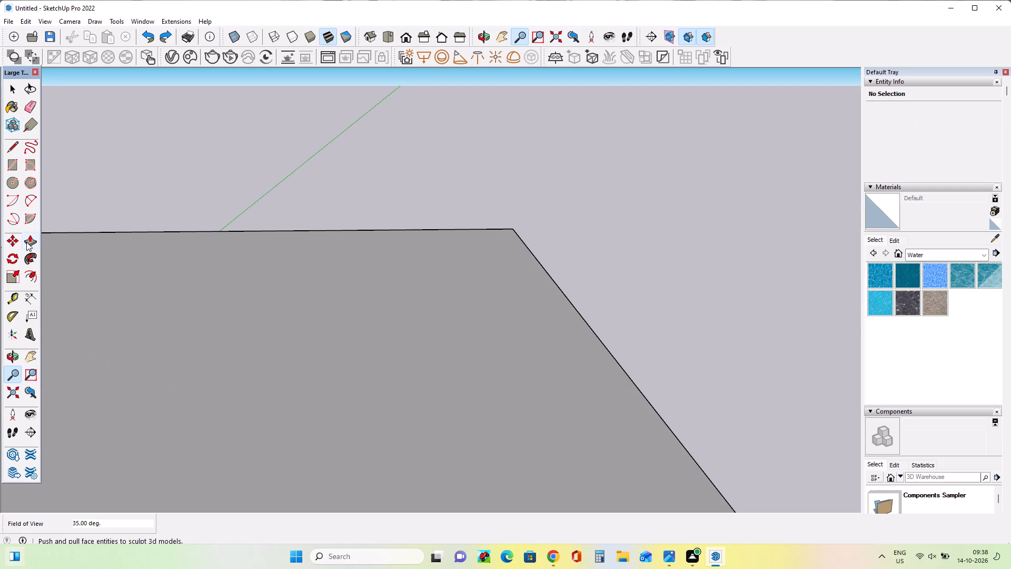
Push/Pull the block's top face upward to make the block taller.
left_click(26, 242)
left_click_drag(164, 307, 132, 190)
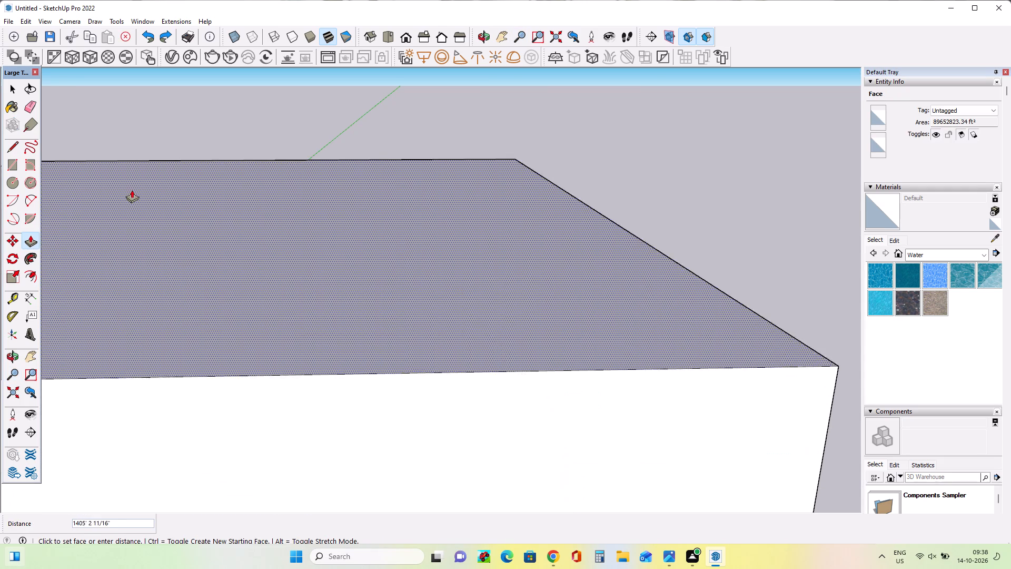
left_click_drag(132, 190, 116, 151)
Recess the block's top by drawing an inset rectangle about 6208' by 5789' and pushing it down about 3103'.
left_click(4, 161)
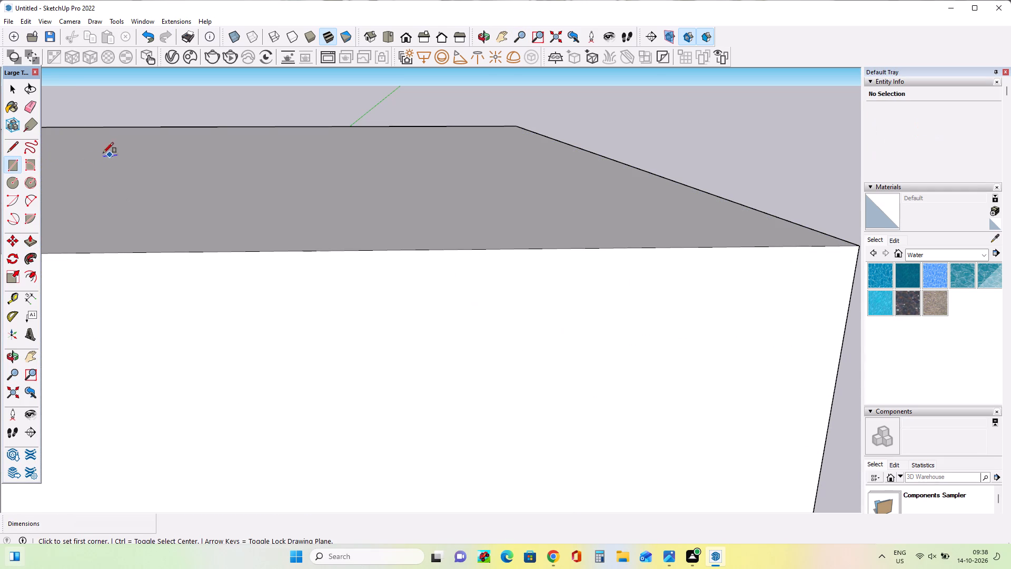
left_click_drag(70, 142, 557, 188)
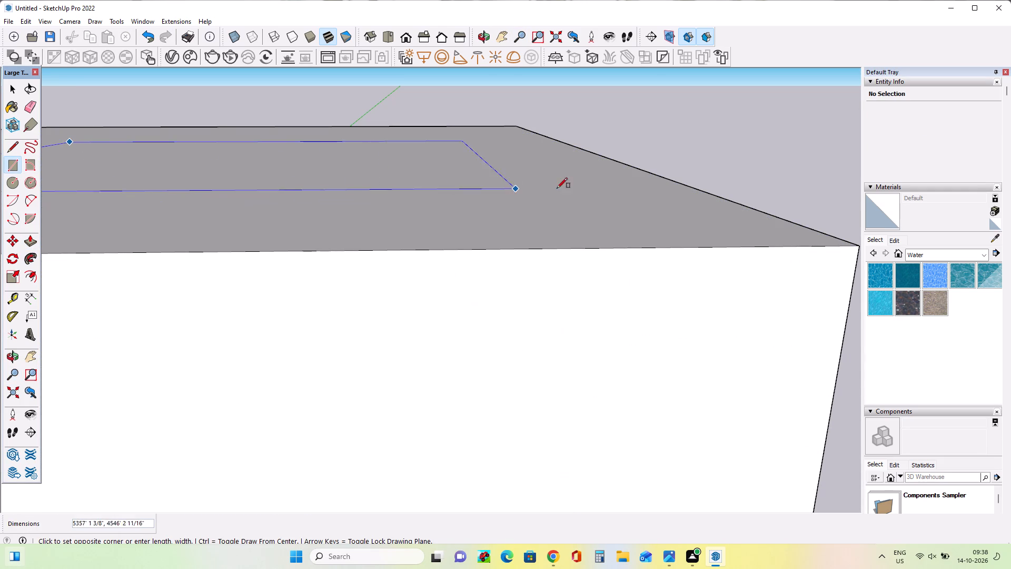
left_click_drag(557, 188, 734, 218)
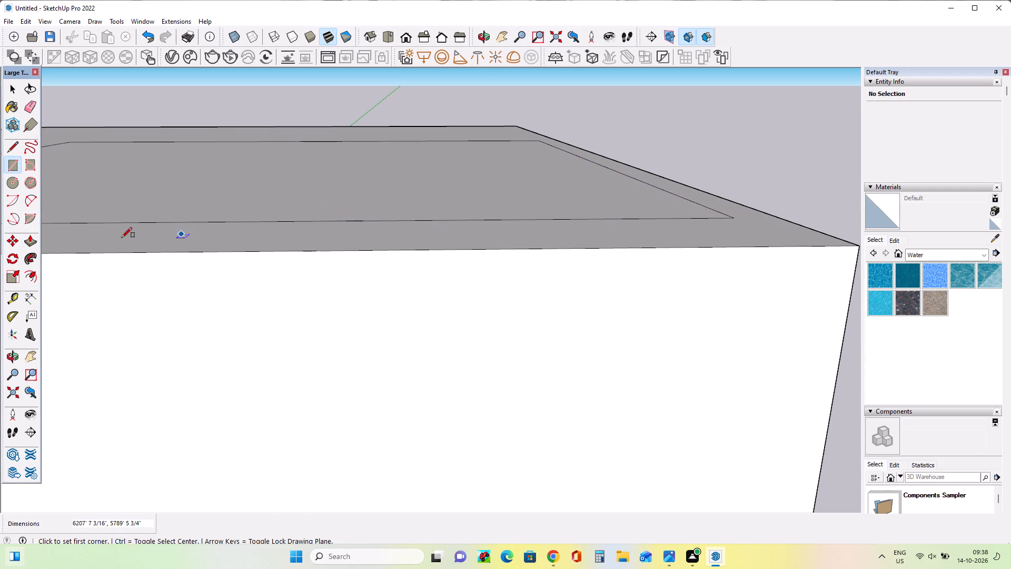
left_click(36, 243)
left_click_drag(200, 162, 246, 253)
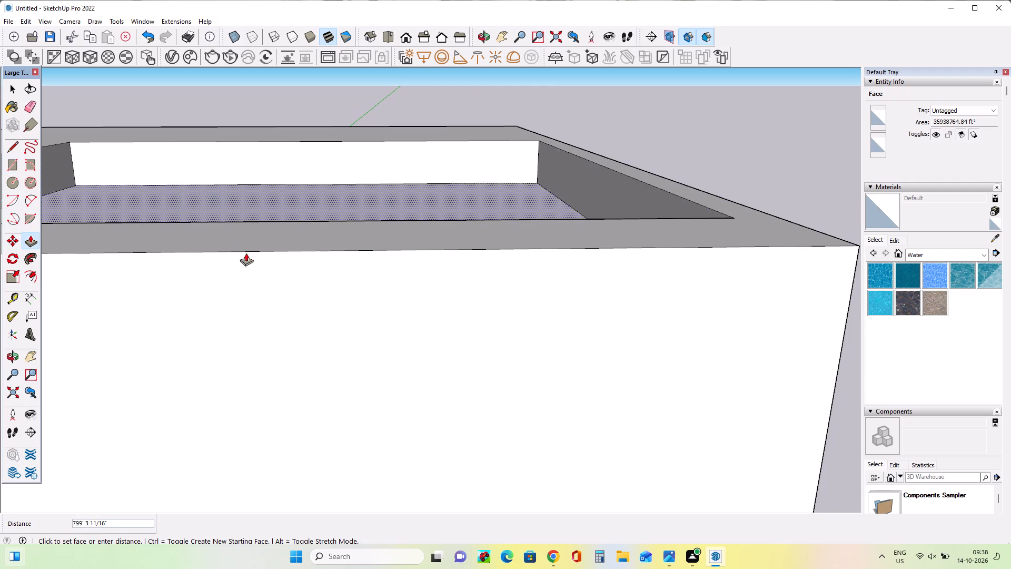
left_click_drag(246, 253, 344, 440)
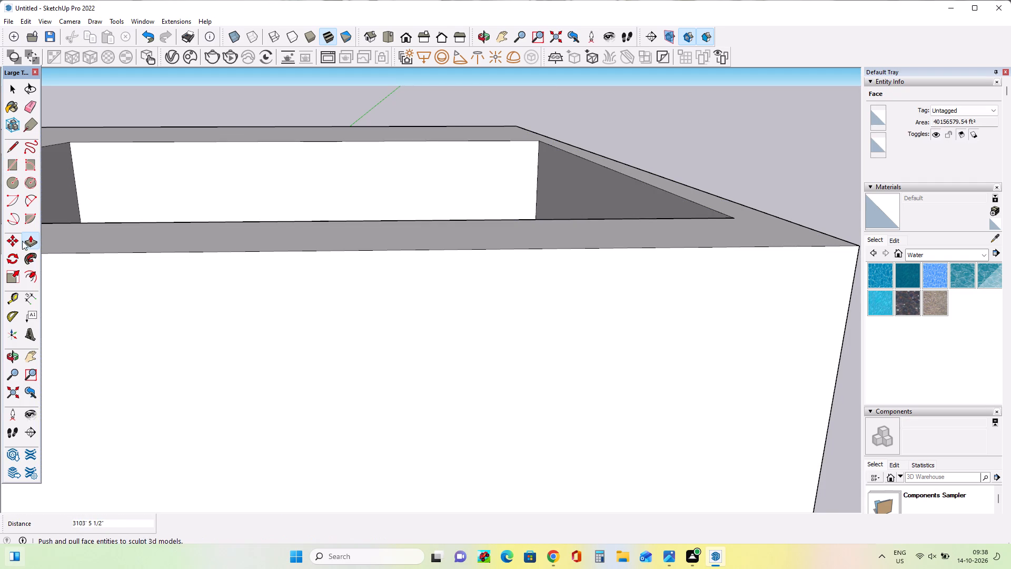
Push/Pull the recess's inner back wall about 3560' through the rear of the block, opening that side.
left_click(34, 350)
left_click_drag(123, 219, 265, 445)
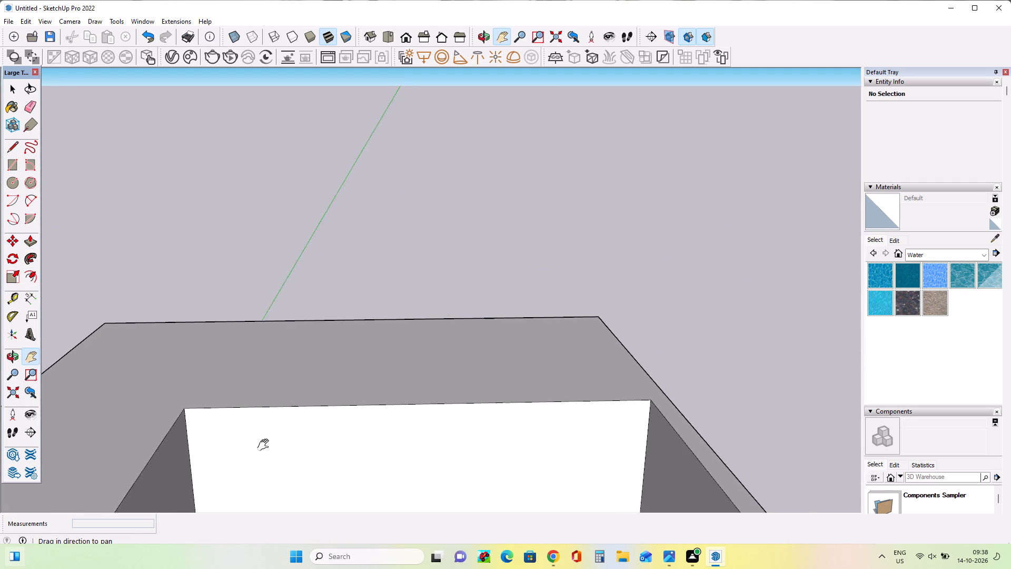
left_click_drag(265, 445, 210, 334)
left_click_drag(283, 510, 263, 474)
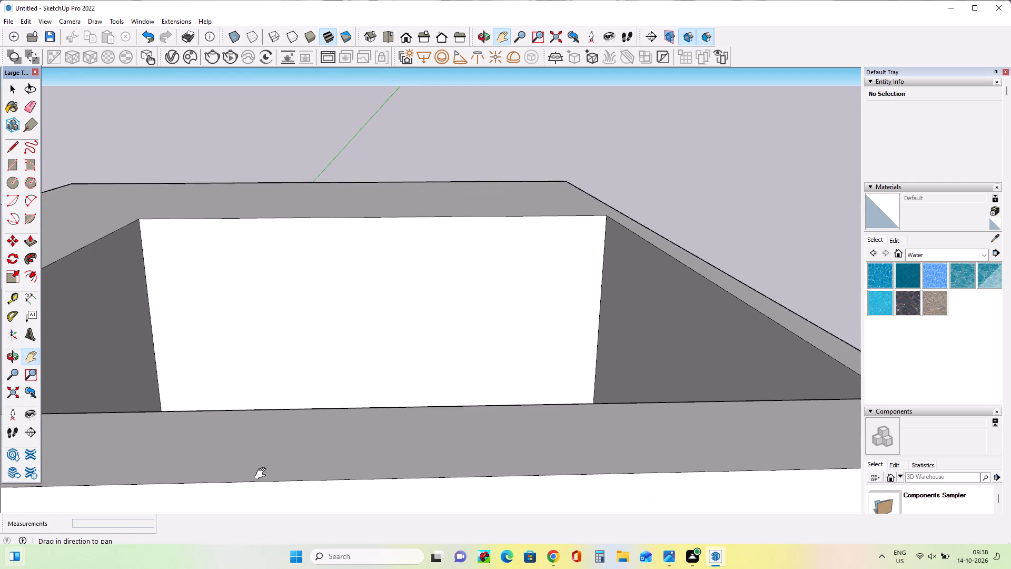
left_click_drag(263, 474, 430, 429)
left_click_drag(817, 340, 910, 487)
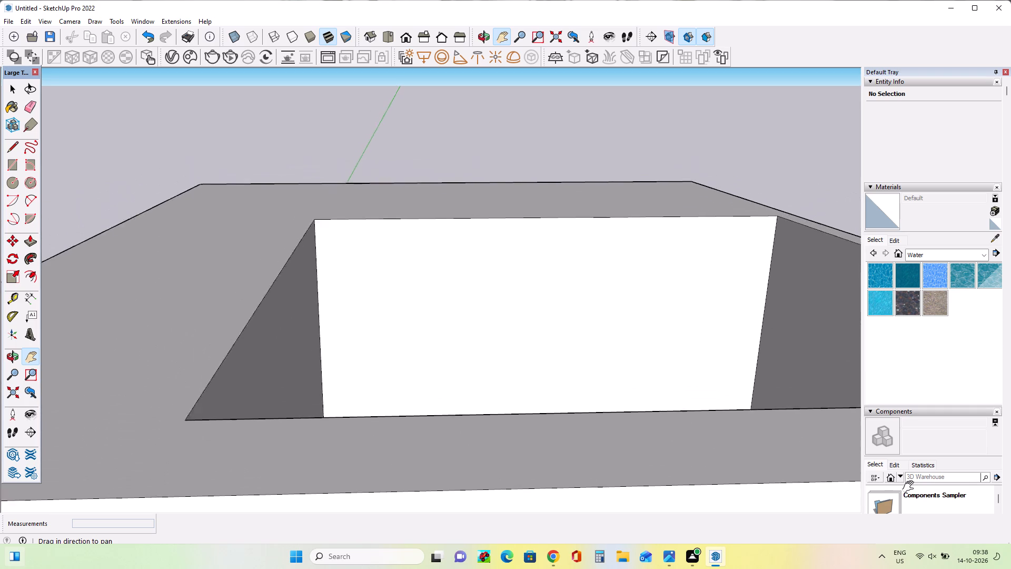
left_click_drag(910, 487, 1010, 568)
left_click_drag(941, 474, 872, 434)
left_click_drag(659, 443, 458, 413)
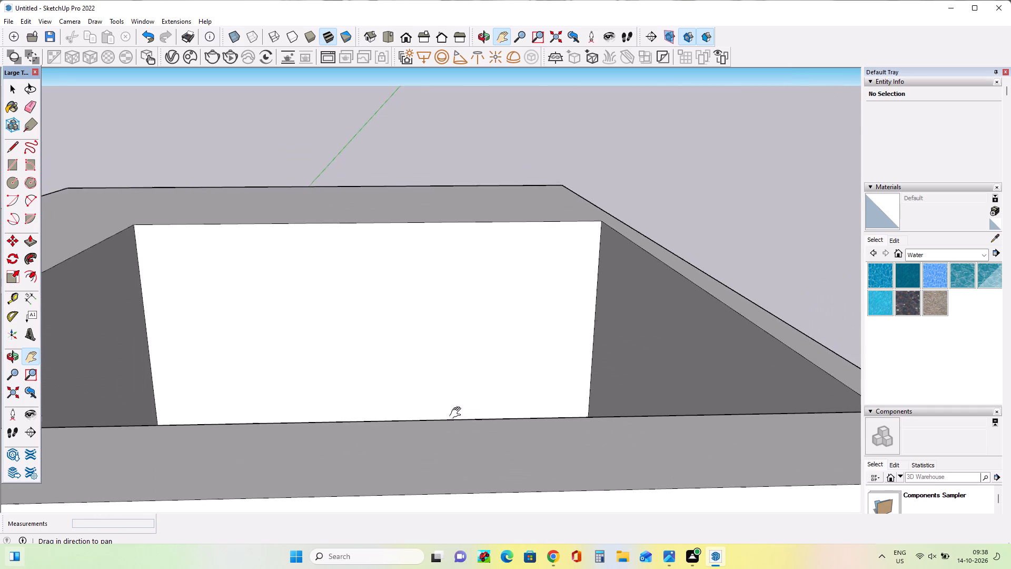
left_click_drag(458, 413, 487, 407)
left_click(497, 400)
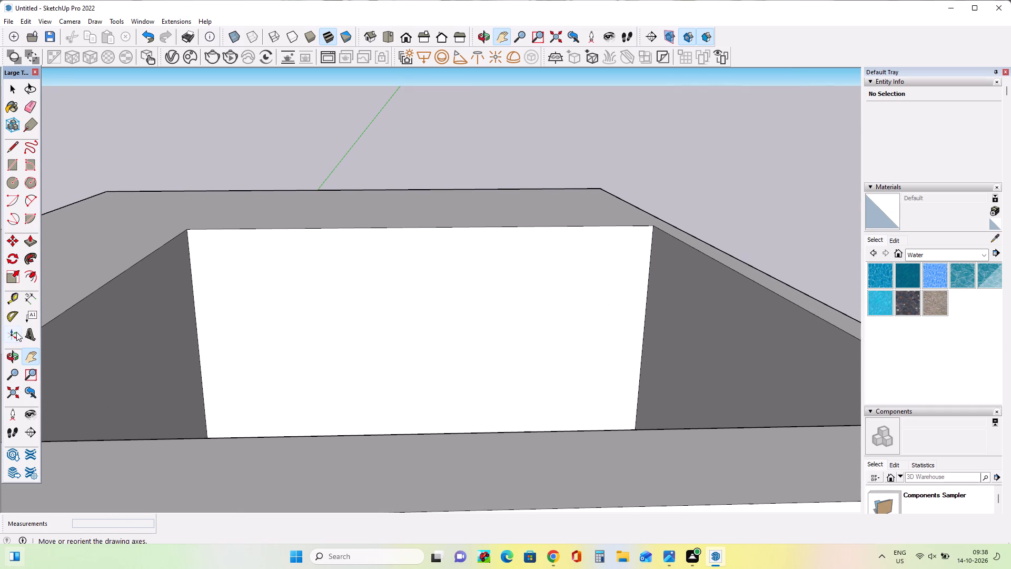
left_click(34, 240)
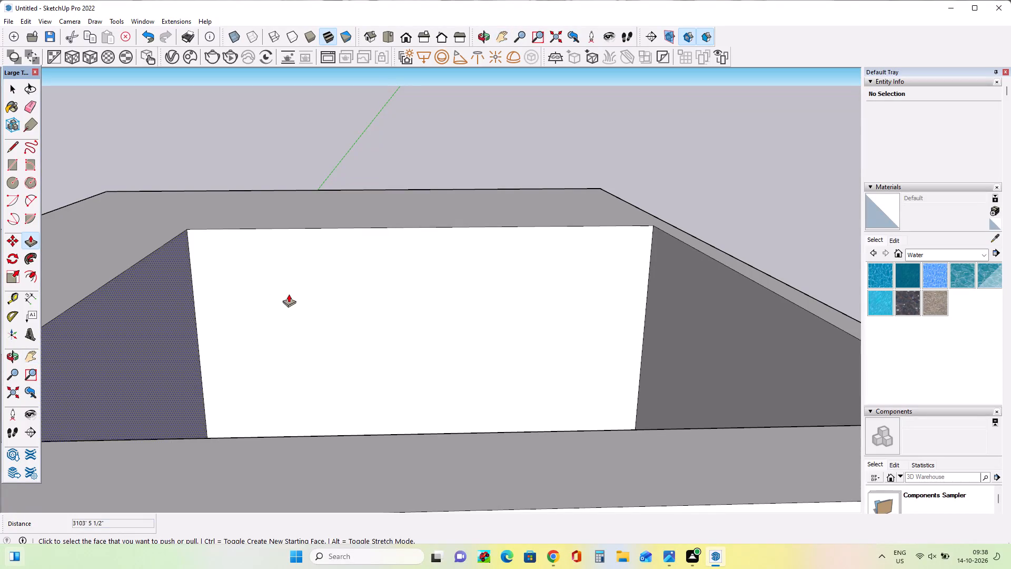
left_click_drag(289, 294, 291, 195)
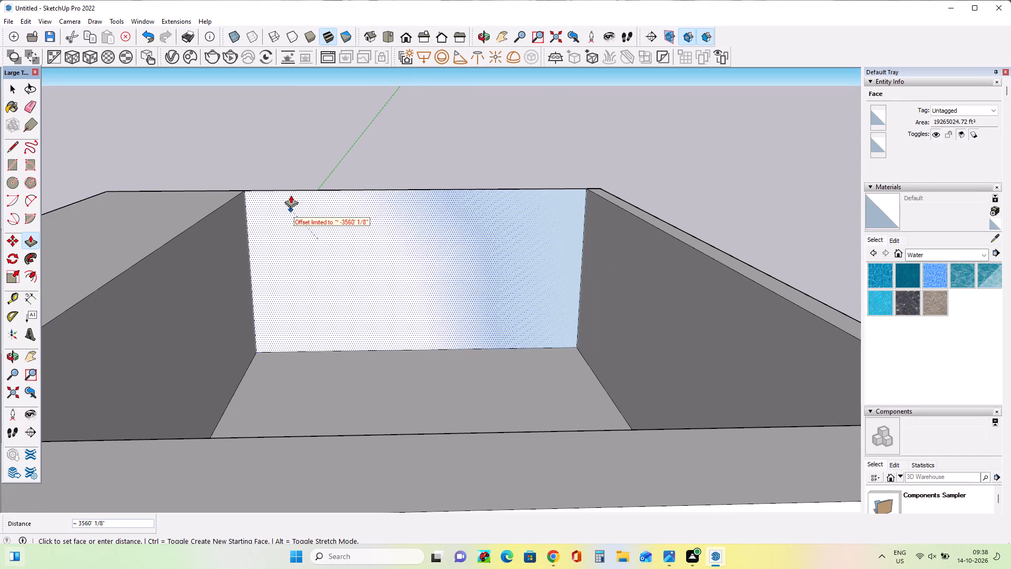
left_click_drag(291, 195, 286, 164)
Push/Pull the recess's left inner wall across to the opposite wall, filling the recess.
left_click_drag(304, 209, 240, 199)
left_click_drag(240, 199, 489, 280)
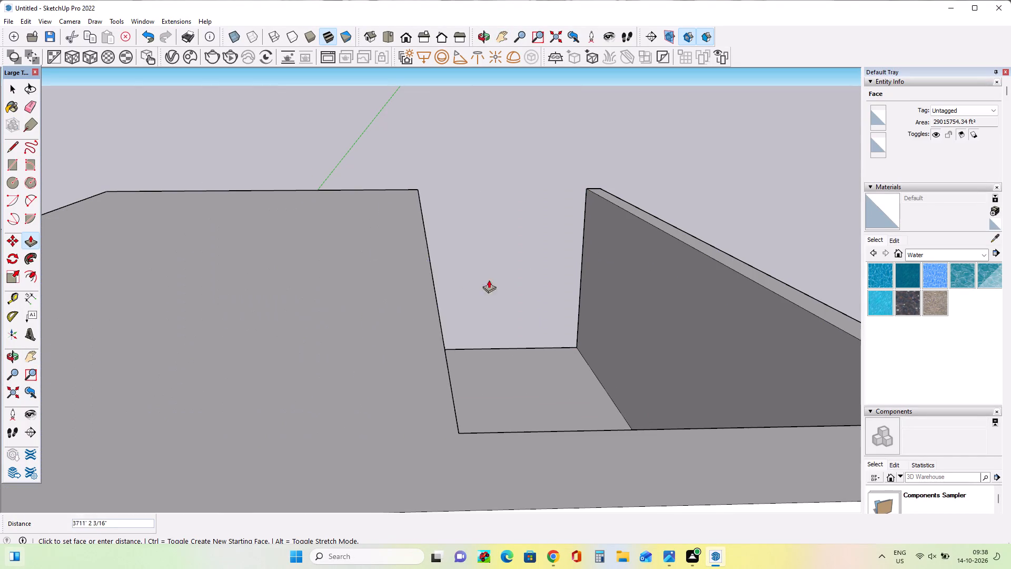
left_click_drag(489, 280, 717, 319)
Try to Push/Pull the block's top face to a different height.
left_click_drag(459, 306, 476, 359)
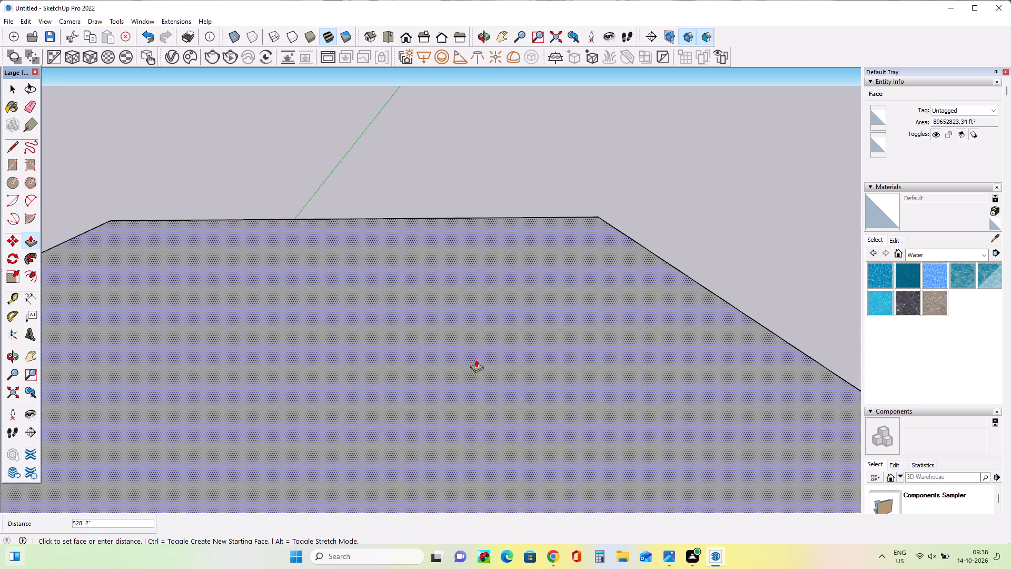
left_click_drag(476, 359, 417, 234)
Undo all the block's Push/Pull and drawing operations until the model is empty.
key("ctrl+z")
key("ctrl+z")
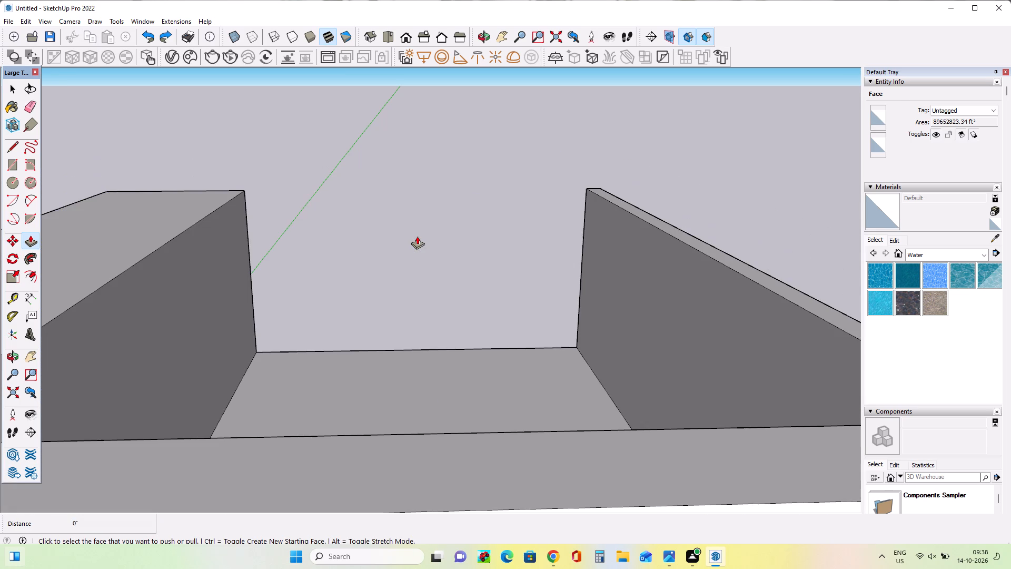
key("ctrl+z")
key("ctrl+z")
key("ctrl+z")
type("zzzzz")
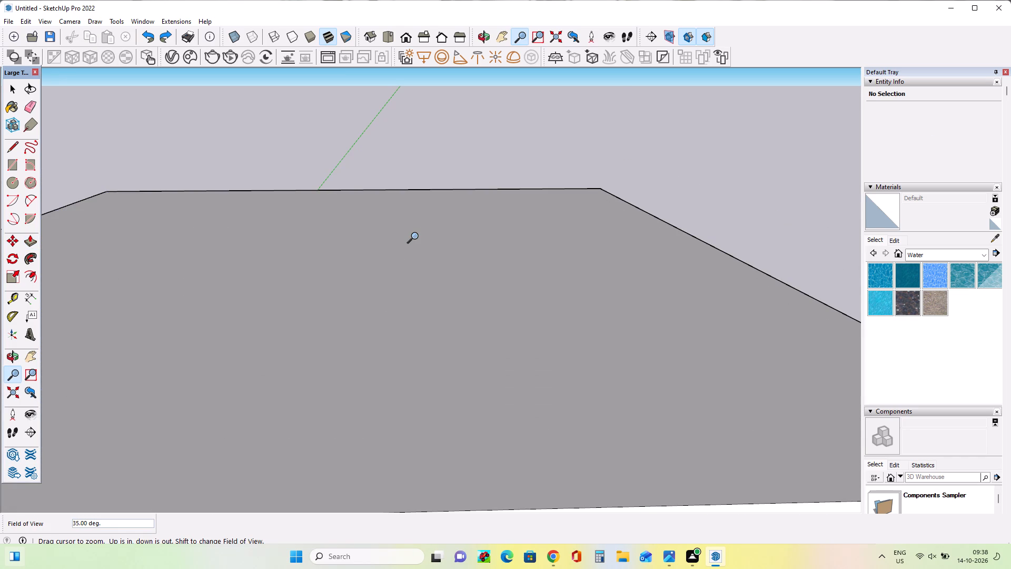
key("ctrl+z")
key("z")
key("ctrl+z")
key("ctrl+z")
key("z")
key("ctrl+z")
key("ctrl+z")
key("ctrl+z")
type("zz")
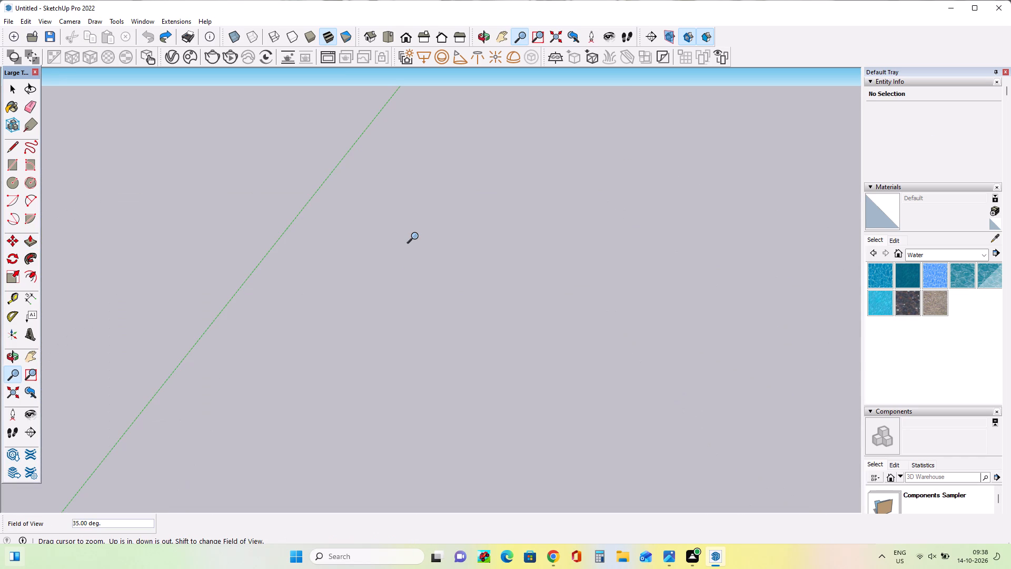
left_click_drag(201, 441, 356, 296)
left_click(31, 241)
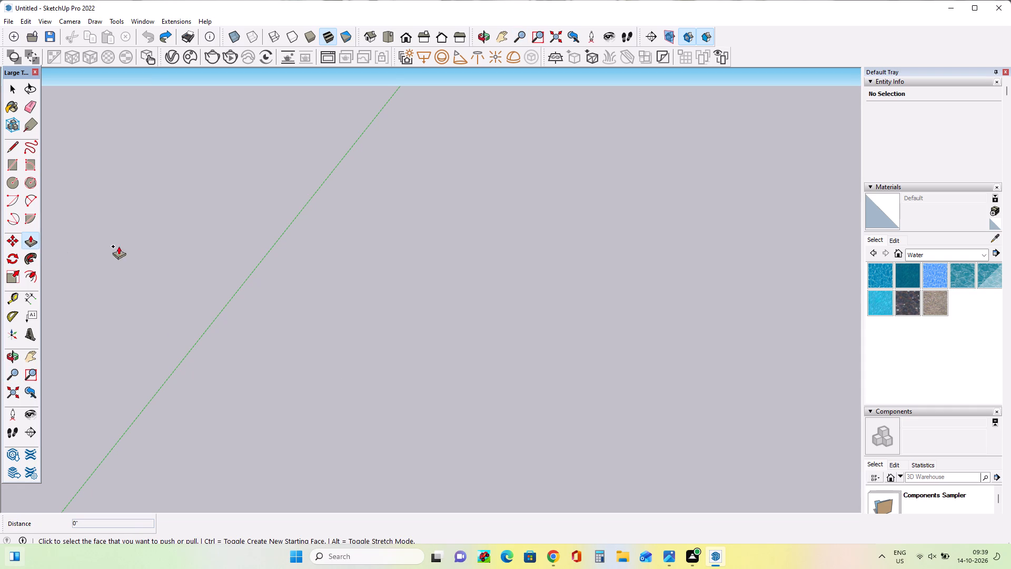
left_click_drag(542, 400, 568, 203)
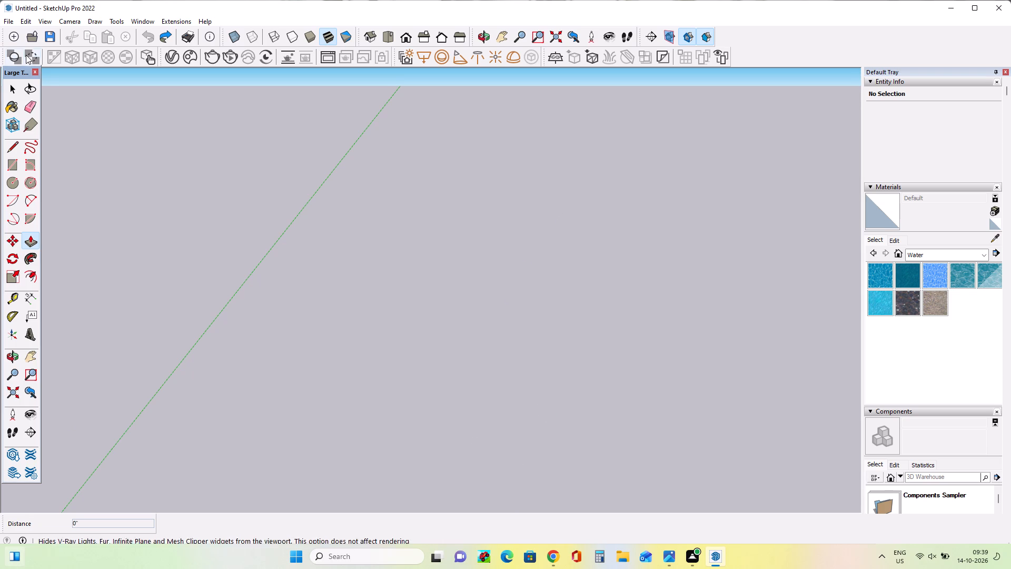
Draw a ground rectangle about 10135' by 11095' with one side along the green axis.
left_click(8, 166)
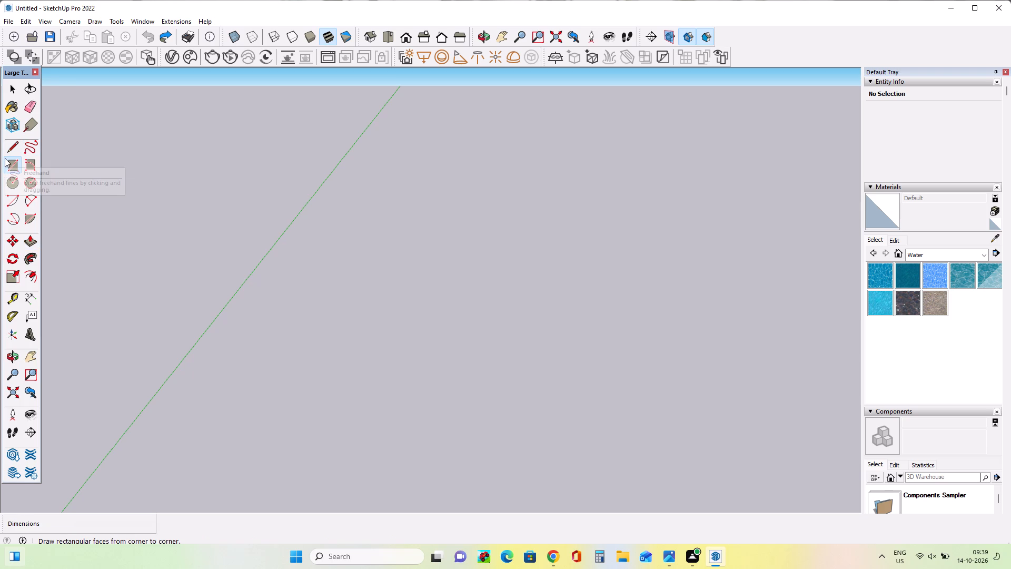
left_click(9, 166)
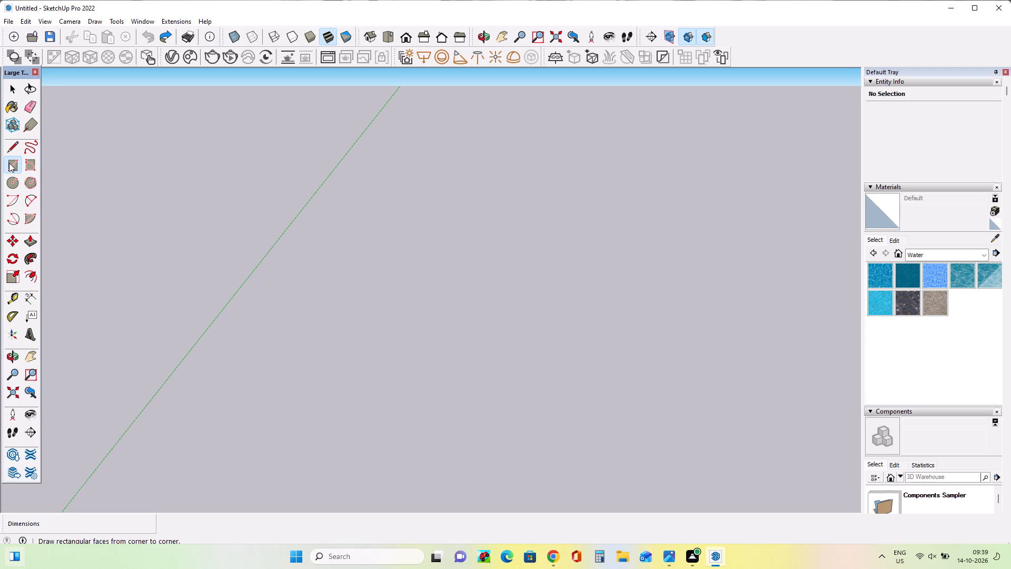
left_click_drag(291, 225, 296, 228)
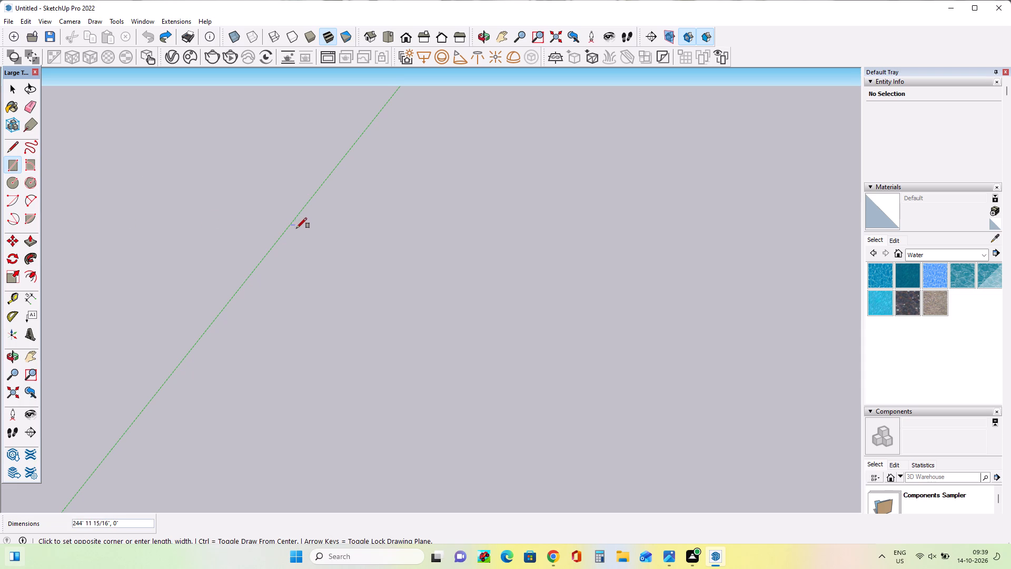
left_click_drag(296, 228, 527, 283)
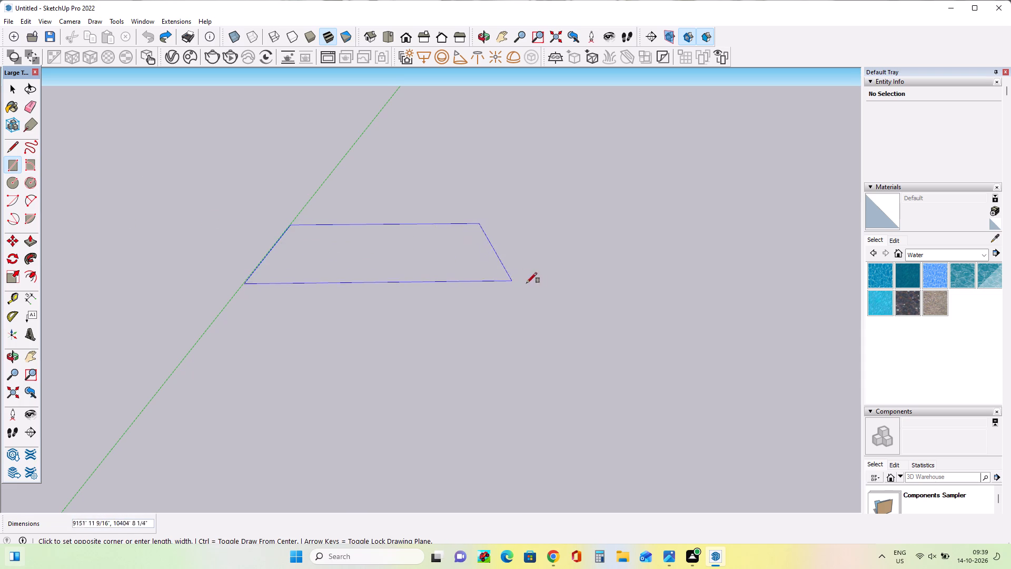
left_click_drag(527, 283, 551, 287)
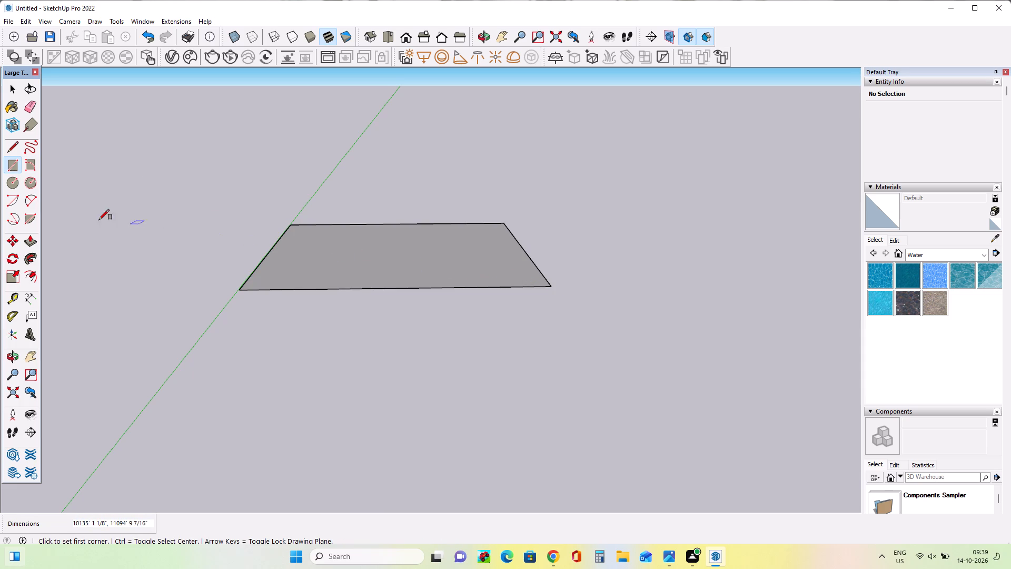
Push/Pull the ground rectangle upward about 4384' into a solid block.
left_click(38, 239)
left_click_drag(365, 271, 348, 198)
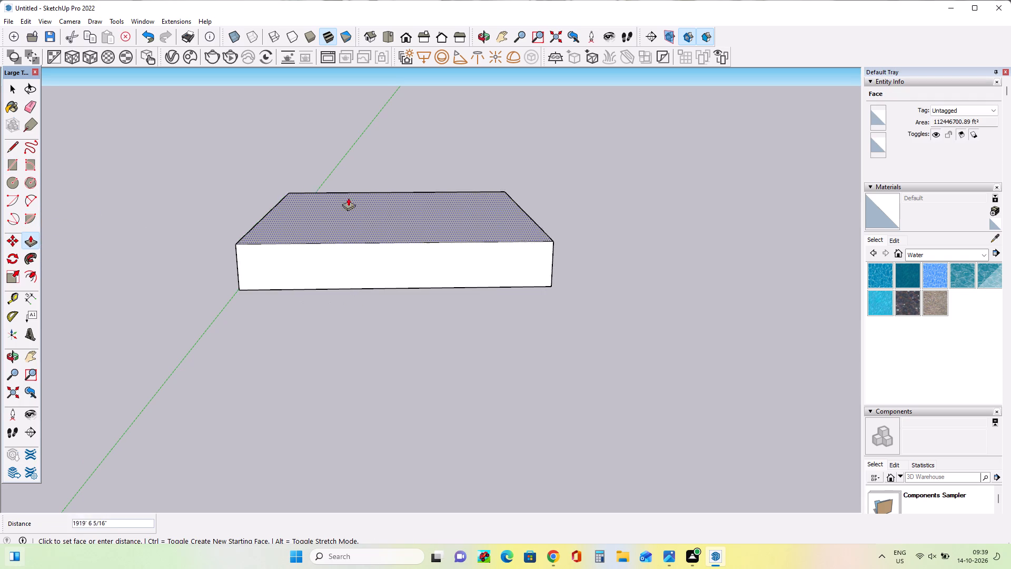
left_click_drag(348, 198, 271, 174)
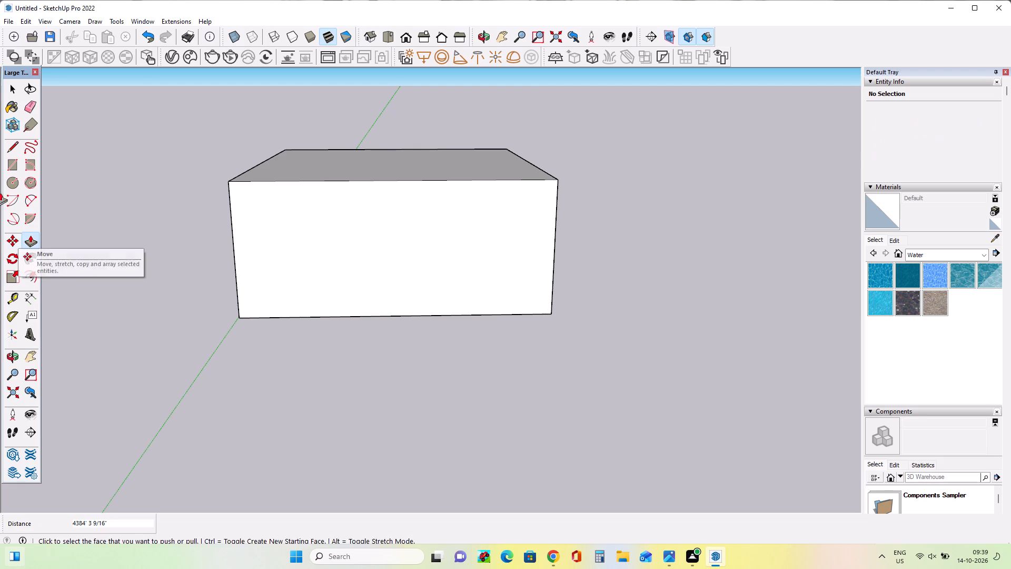
Draw an inset rectangle about 8907' by 6074' on the block's top face.
left_click(12, 161)
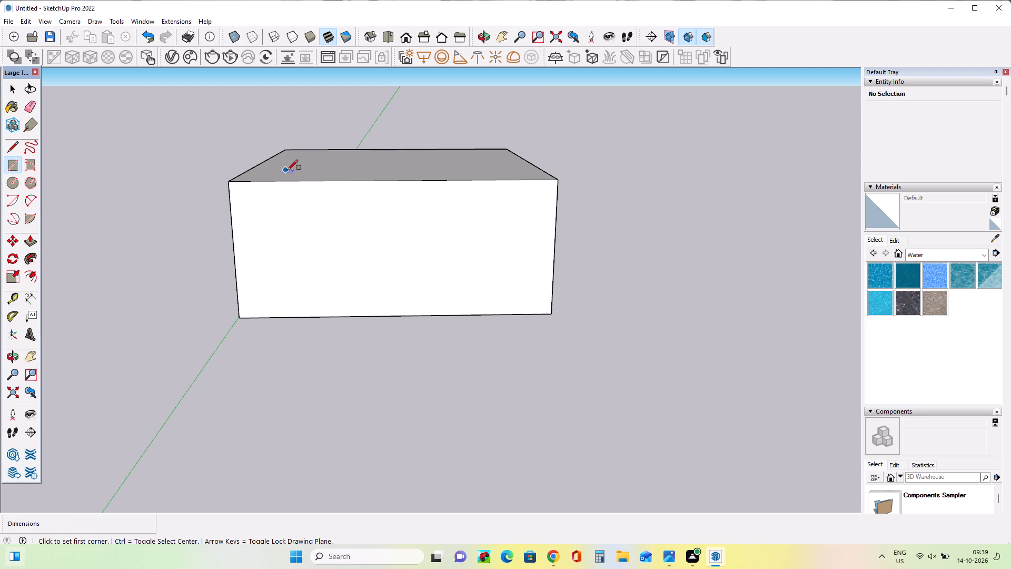
left_click_drag(289, 154, 354, 198)
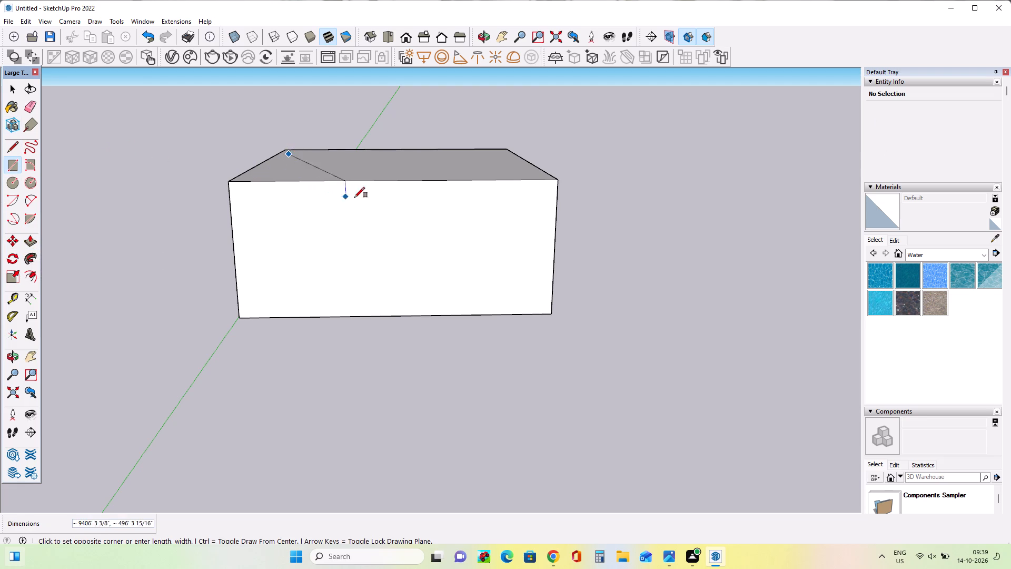
left_click_drag(354, 198, 518, 173)
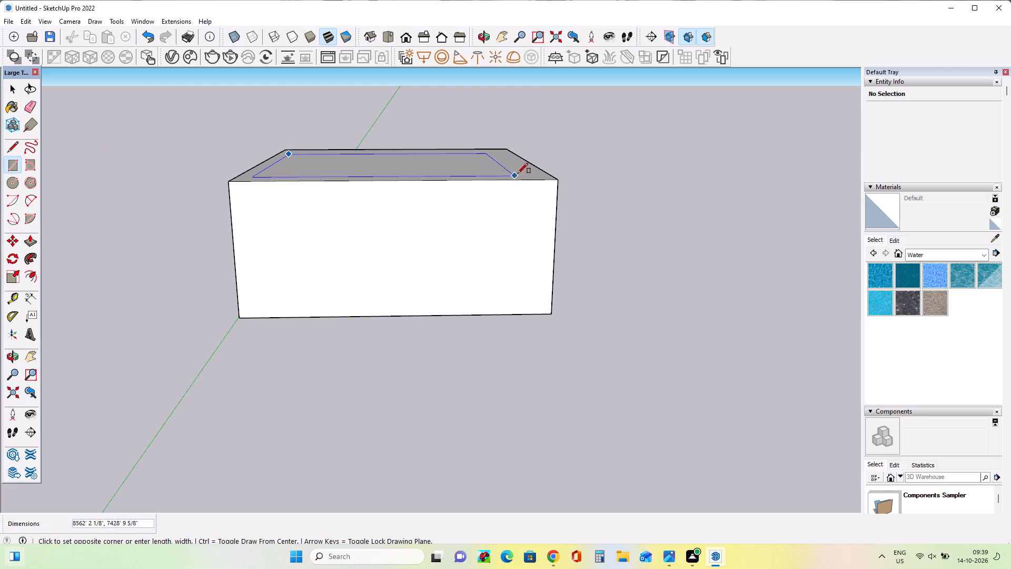
left_click_drag(518, 173, 520, 170)
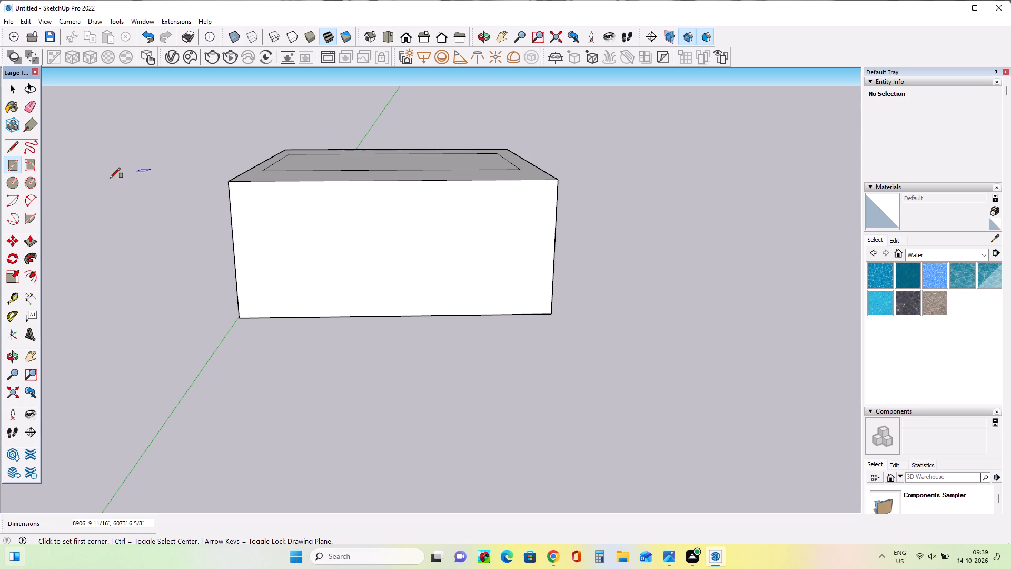
Push/Pull the rim around the inset rectangle slightly upward to form a shallow recess in the block's top.
left_click(31, 244)
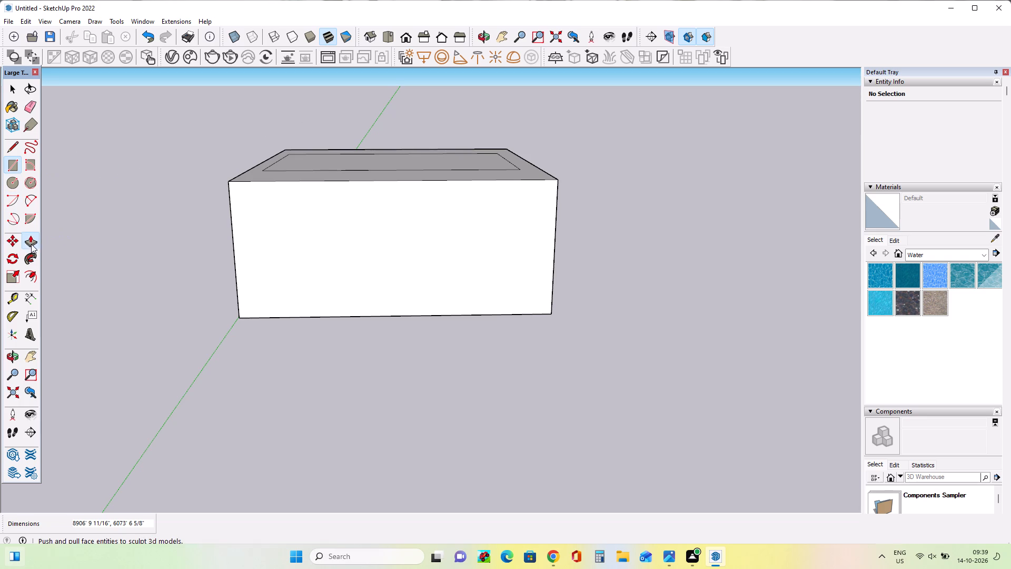
left_click(341, 153)
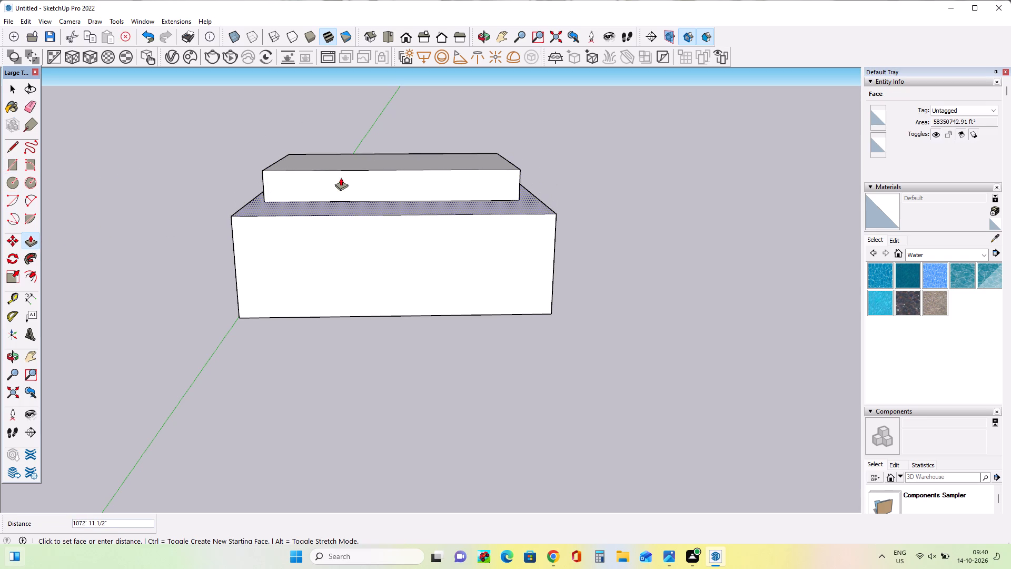
left_click_drag(335, 143, 335, 144)
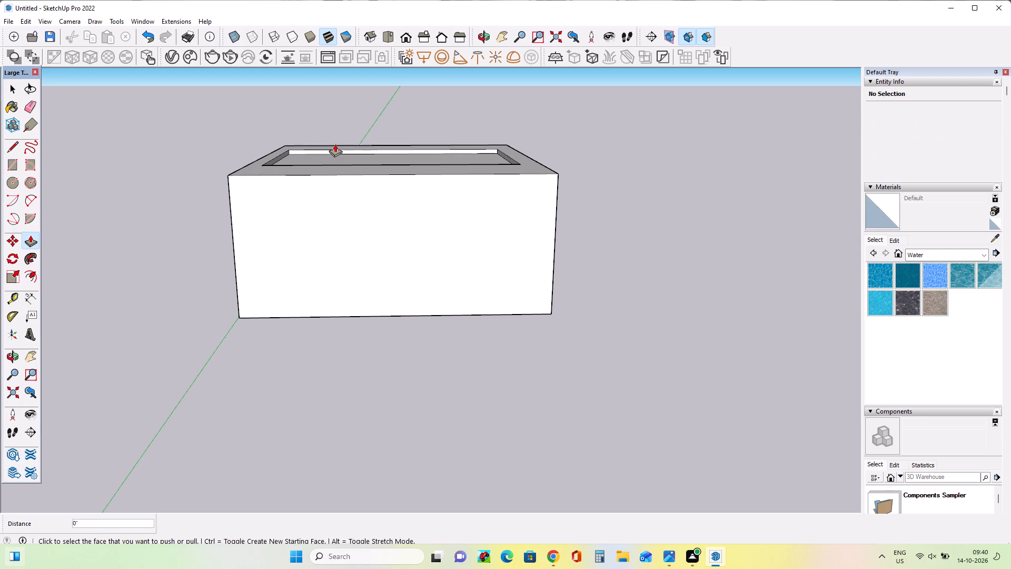
left_click_drag(335, 144, 336, 194)
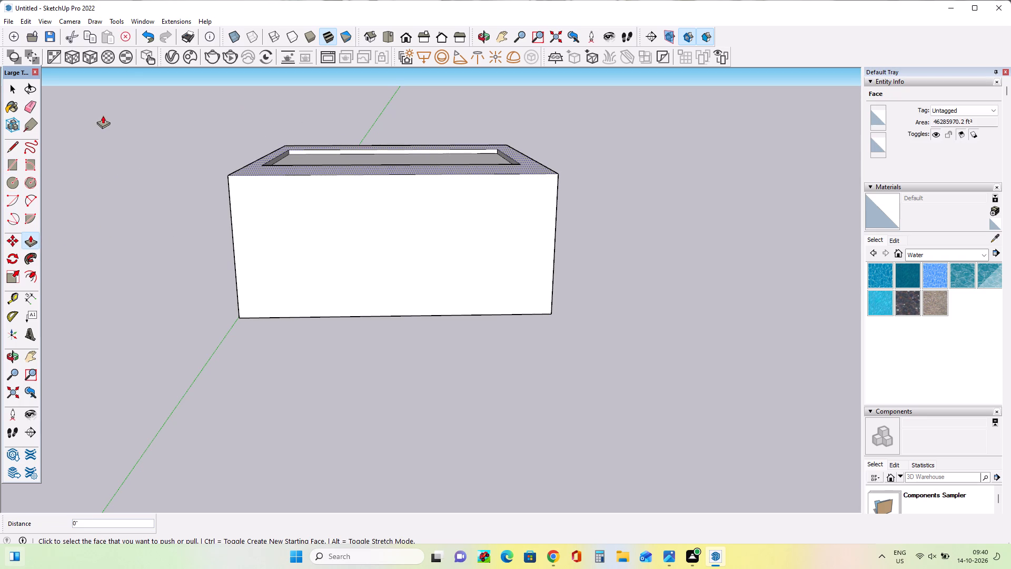
Push/Pull the inset rectangle downward about 5800' to hollow out the block.
left_click(33, 354)
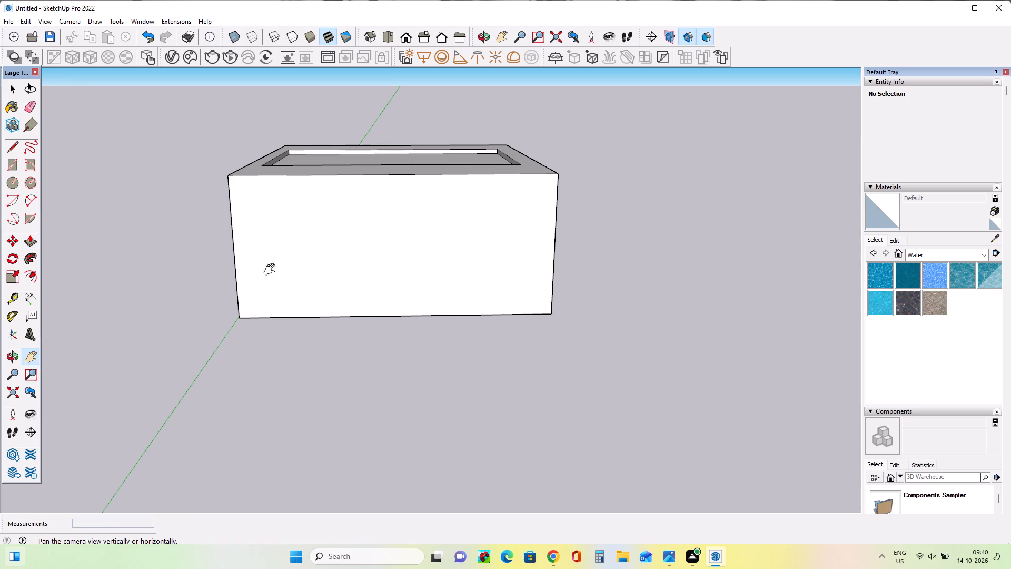
left_click_drag(289, 245, 345, 504)
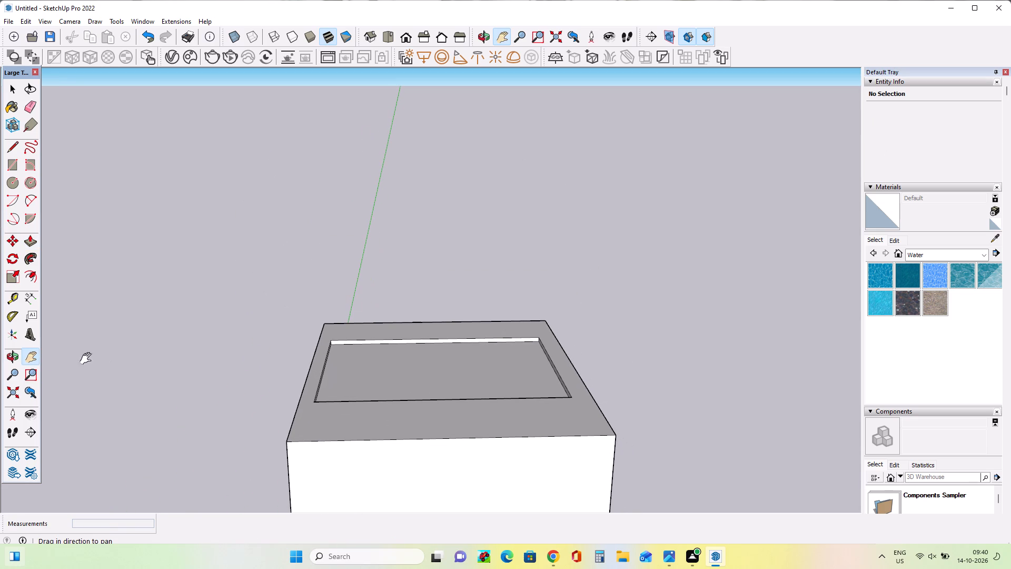
left_click(25, 250)
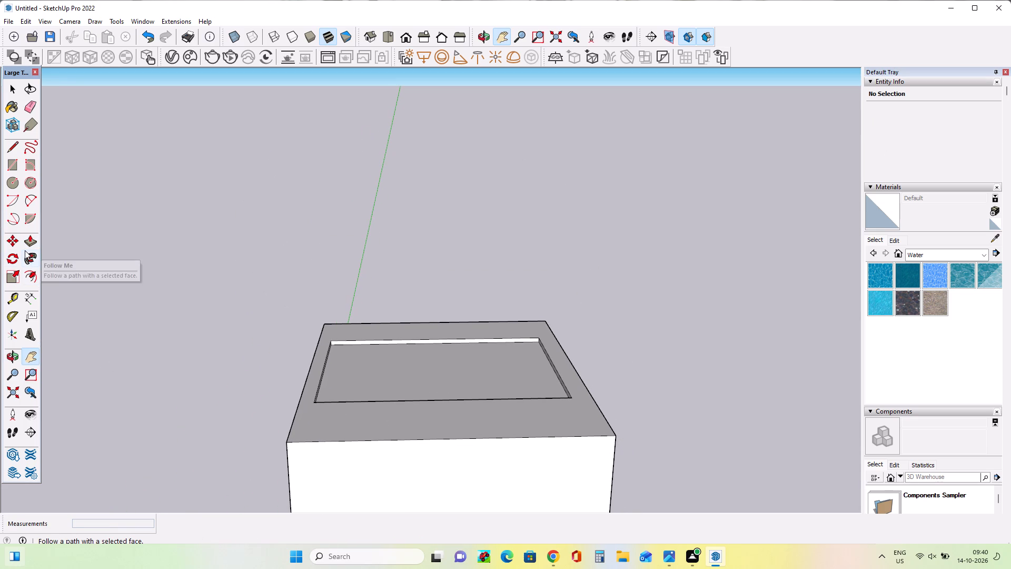
left_click(24, 246)
left_click_drag(379, 366, 391, 406)
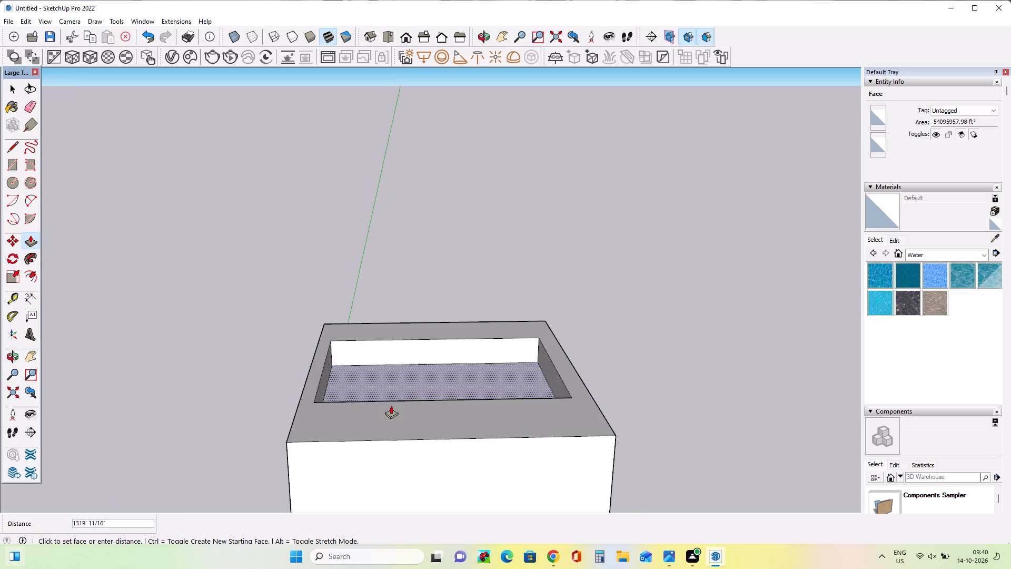
left_click_drag(391, 406, 392, 405)
left_click(384, 357)
left_click_drag(384, 357, 400, 393)
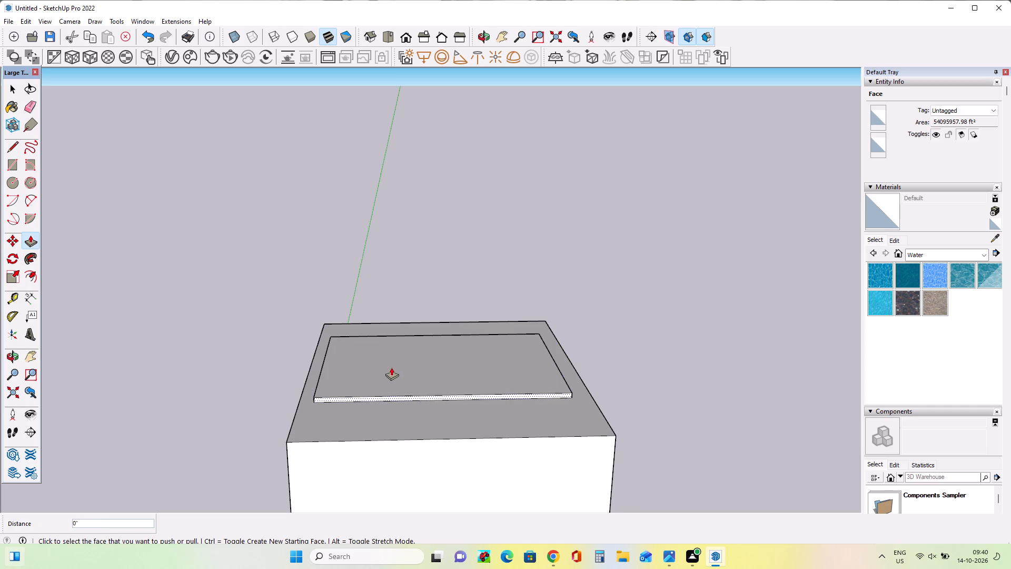
left_click_drag(390, 364, 397, 406)
left_click_drag(363, 365, 373, 378)
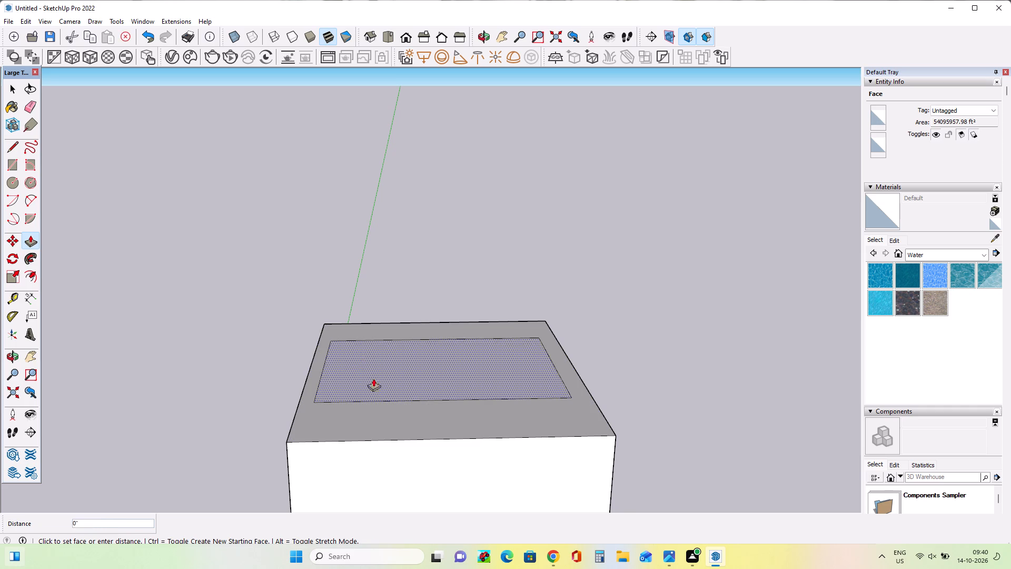
left_click_drag(373, 378, 415, 496)
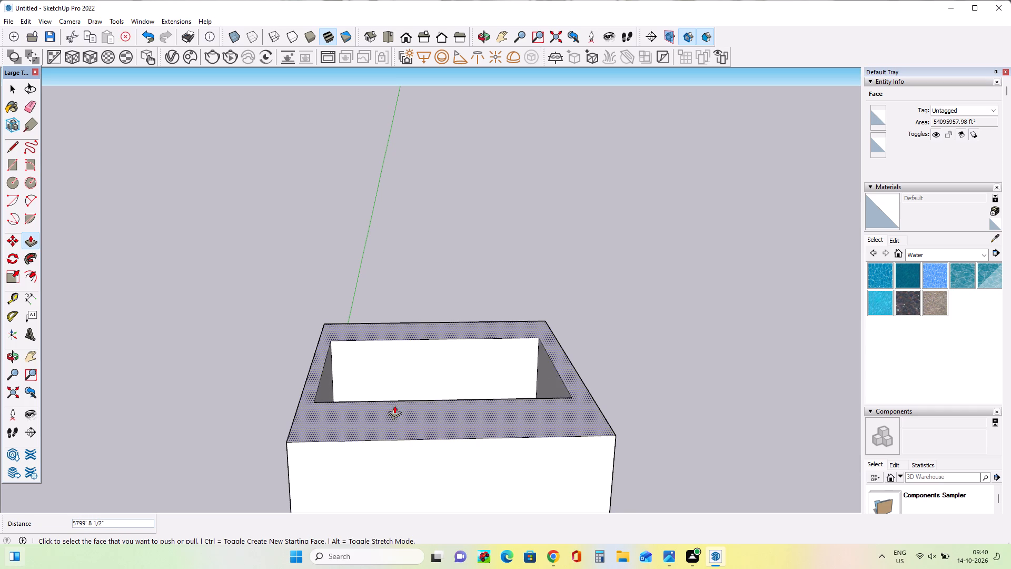
Push/Pull the rim around the opening upward about 1109' to make the block taller.
left_click_drag(35, 360, 62, 375)
left_click_drag(260, 415, 282, 473)
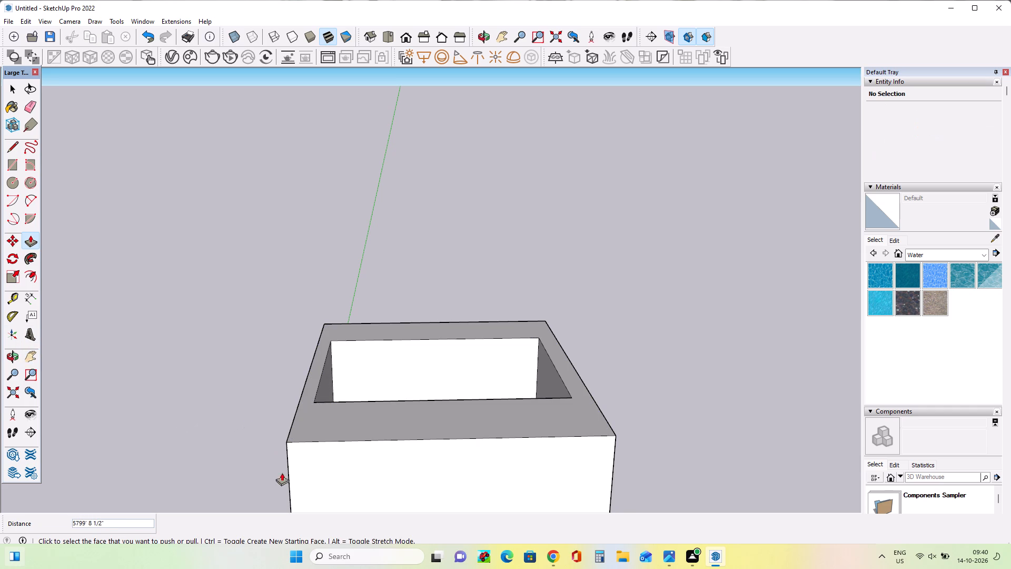
left_click_drag(282, 473, 284, 480)
left_click_drag(326, 426, 322, 485)
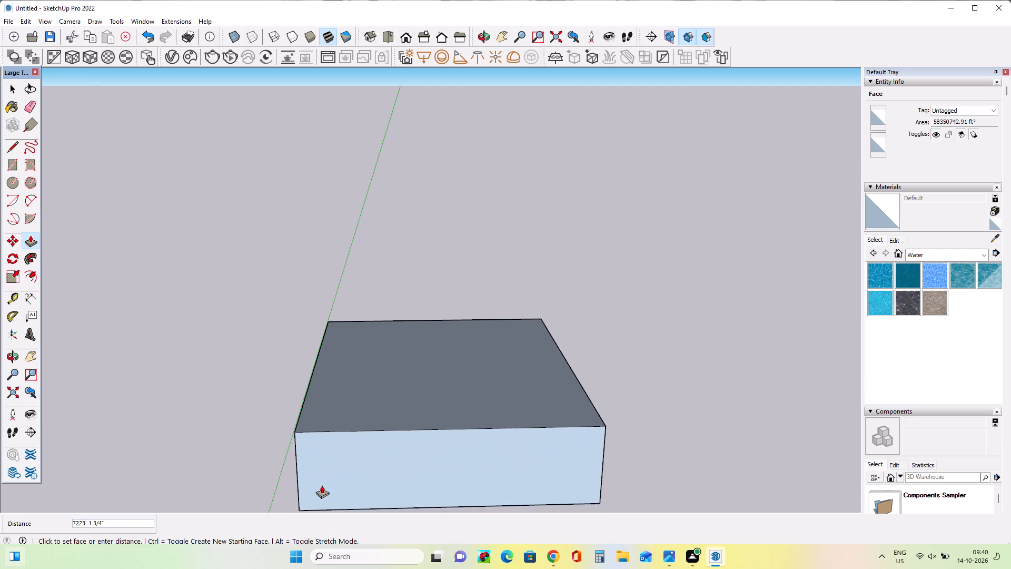
left_click_drag(322, 485, 280, 255)
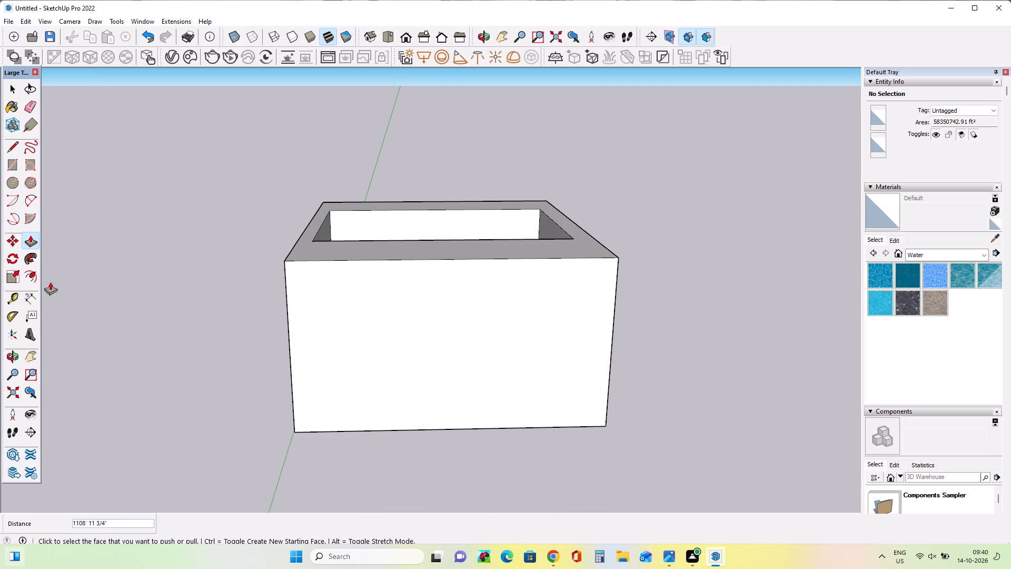
Push/Pull the opening's rear inner wall back to the block's rear edge, removing the rim's rear strip.
left_click(26, 348)
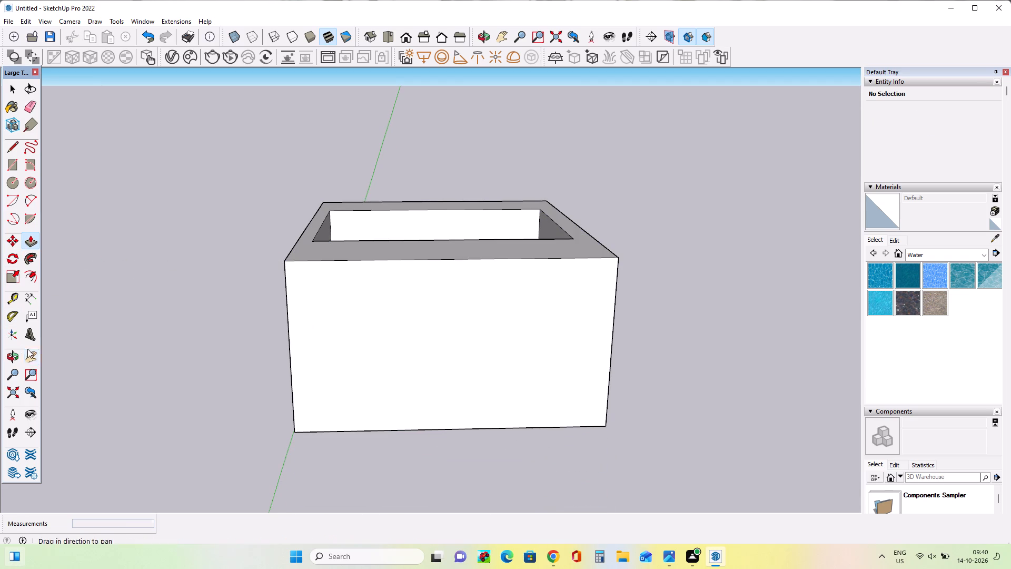
left_click_drag(322, 282, 474, 568)
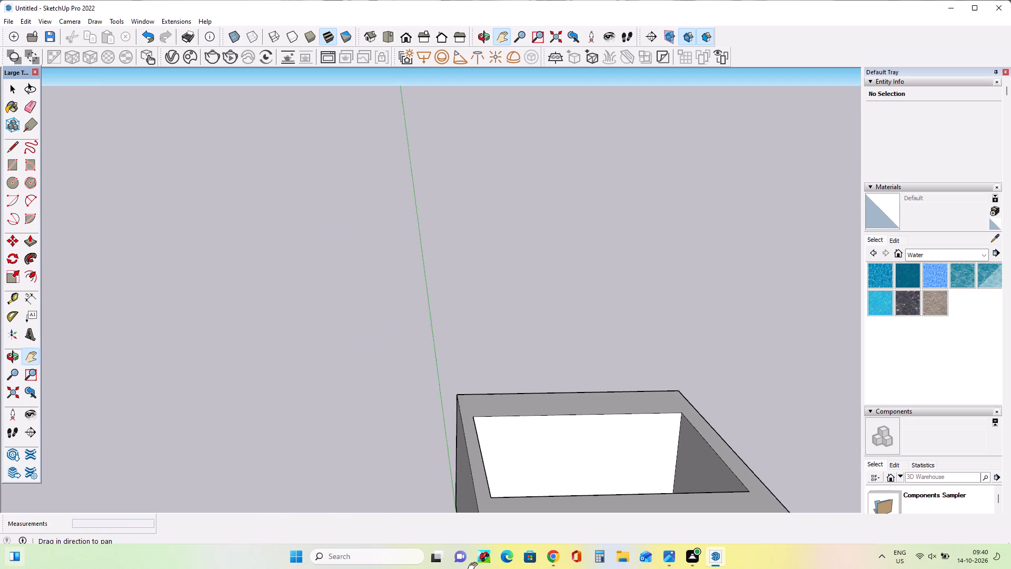
left_click_drag(474, 568, 381, 485)
left_click_drag(459, 380, 471, 397)
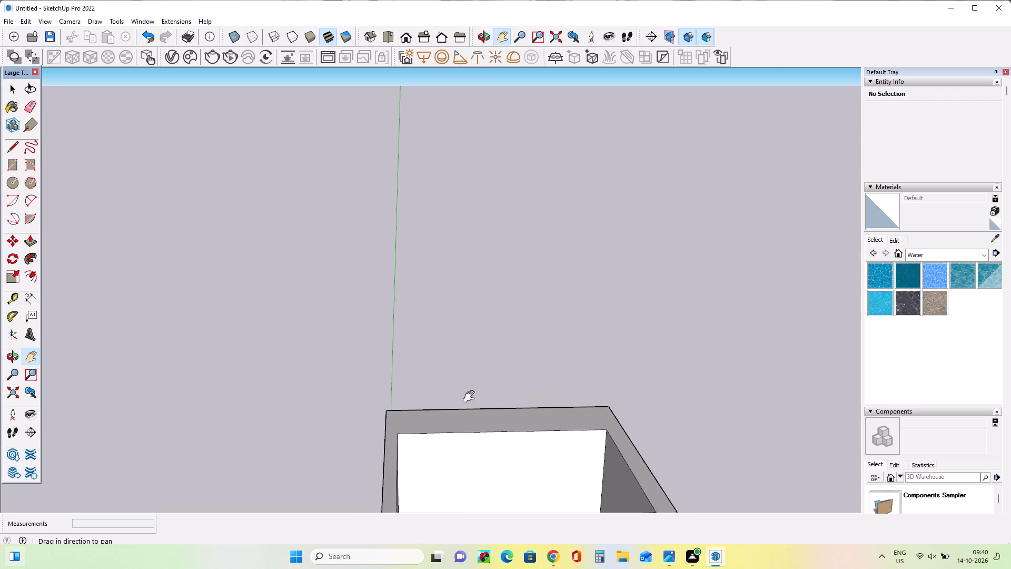
left_click_drag(471, 397, 384, 388)
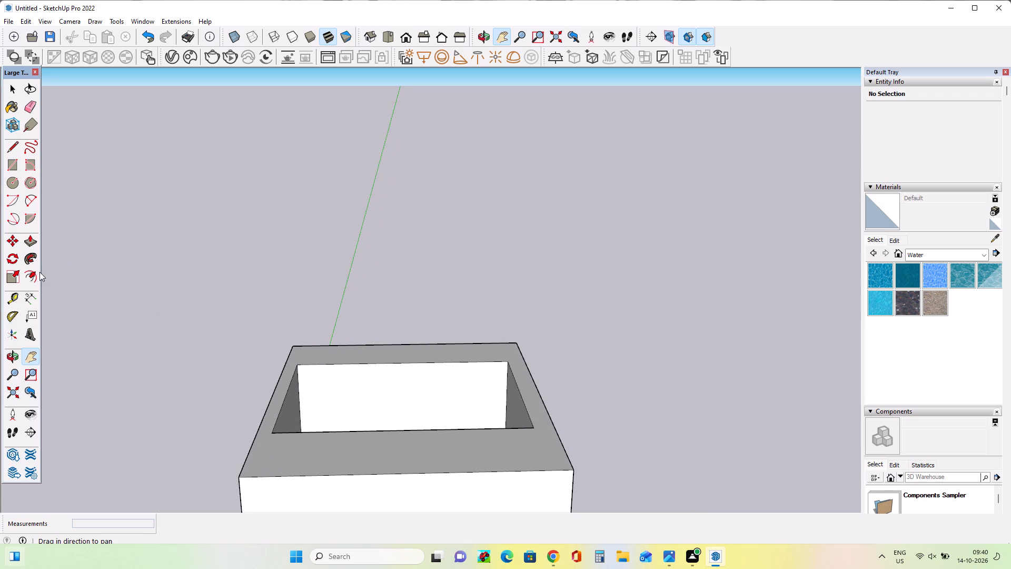
left_click_drag(24, 240, 41, 263)
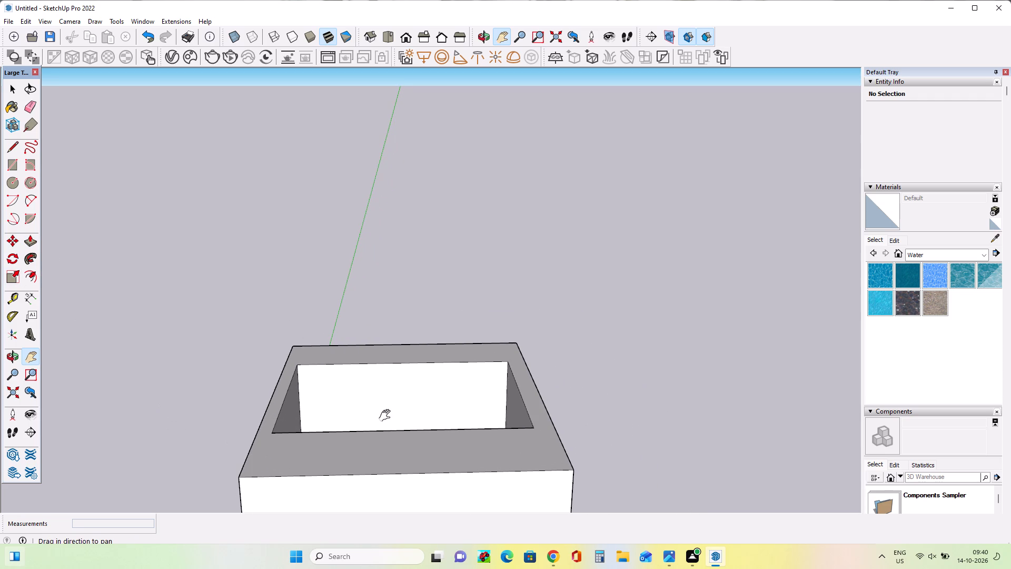
left_click(387, 415)
left_click(32, 244)
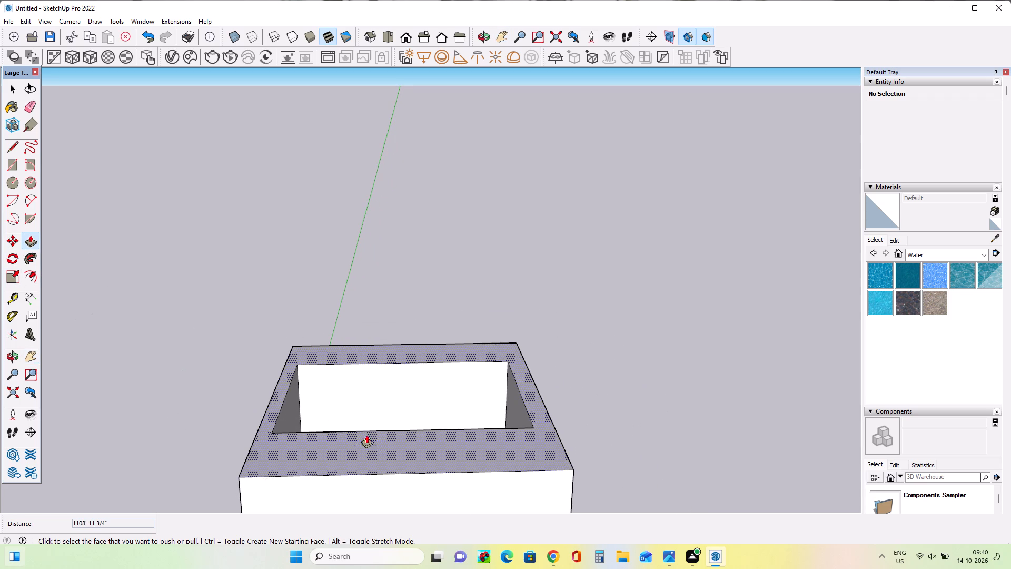
left_click_drag(379, 420, 361, 346)
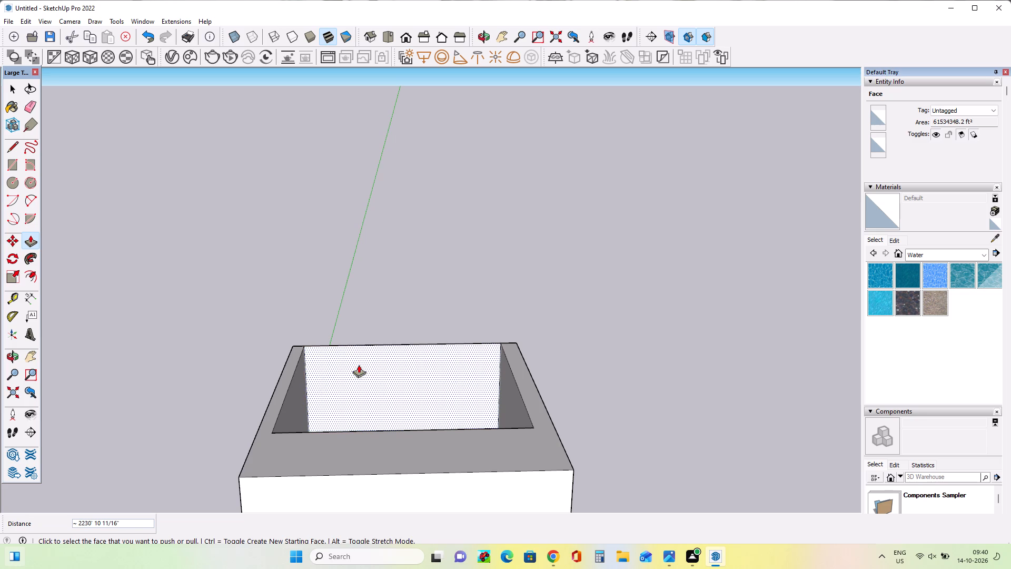
left_click_drag(364, 403, 333, 377)
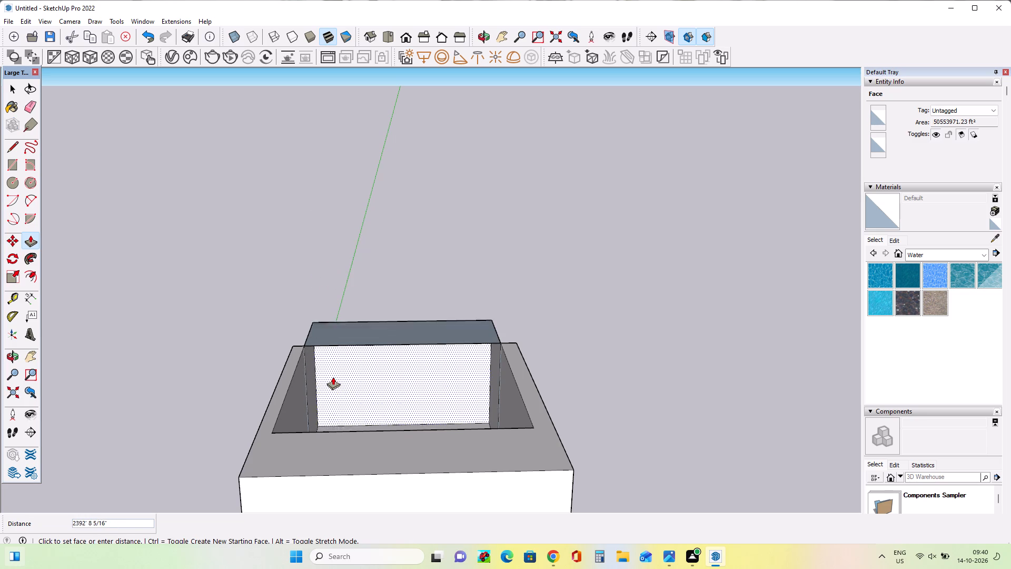
left_click_drag(333, 377, 329, 395)
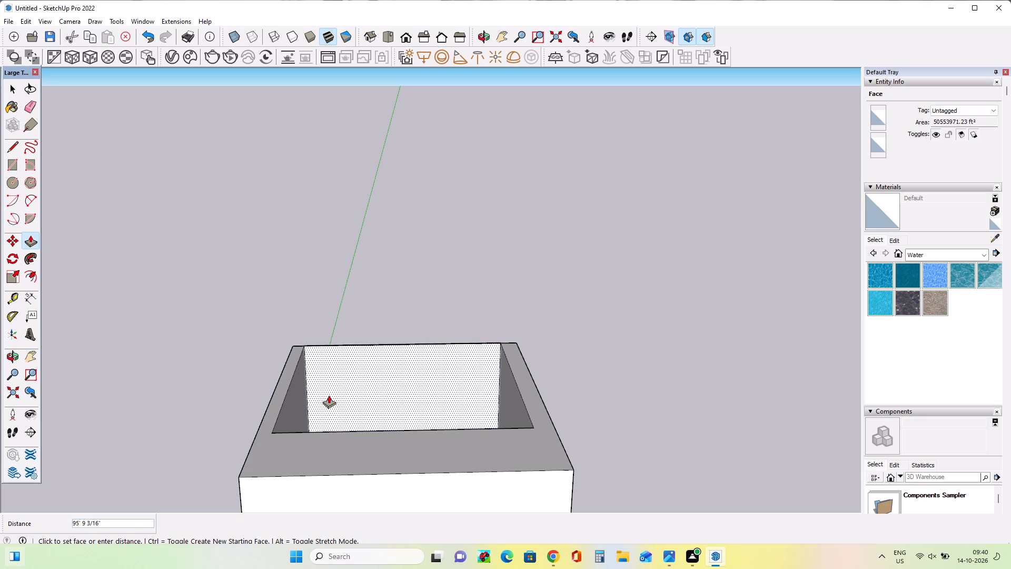
left_click_drag(329, 395, 329, 396)
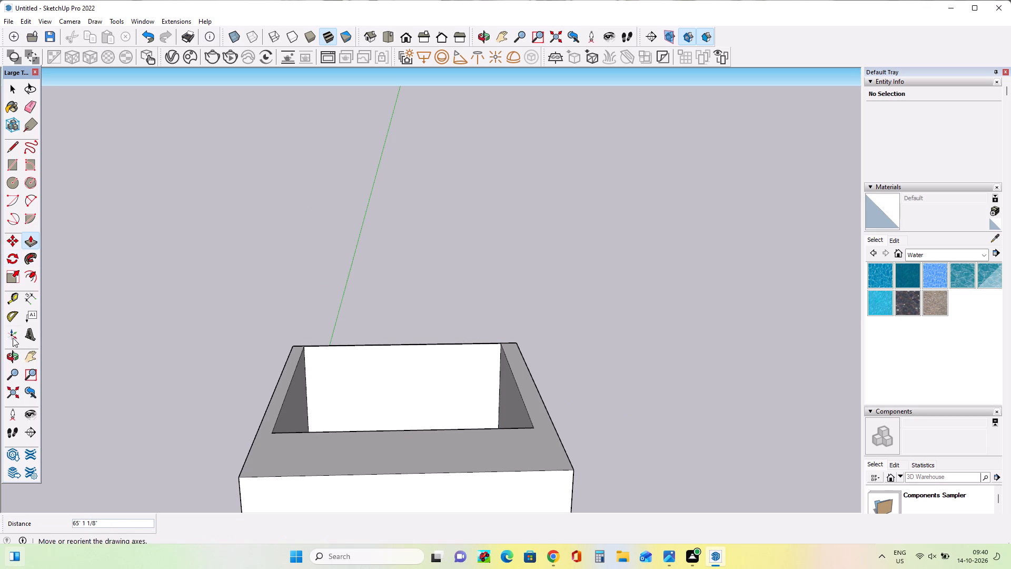
Push/Pull the block's front face inward about 2790' to the near edge of the opening.
left_click(37, 355)
left_click_drag(266, 480, 258, 272)
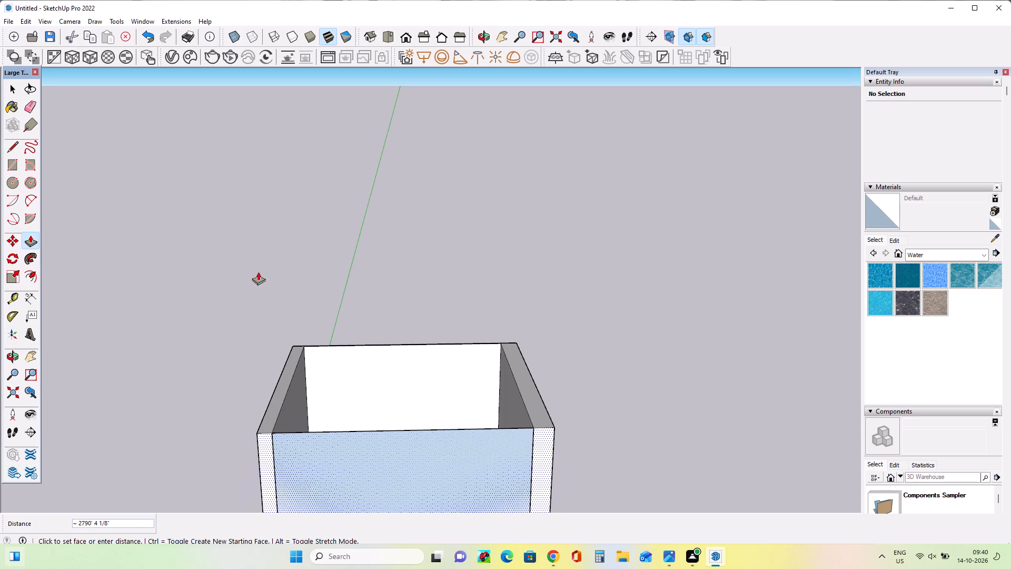
left_click_drag(258, 272, 255, 267)
Push/Pull the opening's left inner wall outward to the block's left edge, removing the rim's left strip.
left_click_drag(255, 333, 267, 444)
left_click_drag(295, 430, 291, 465)
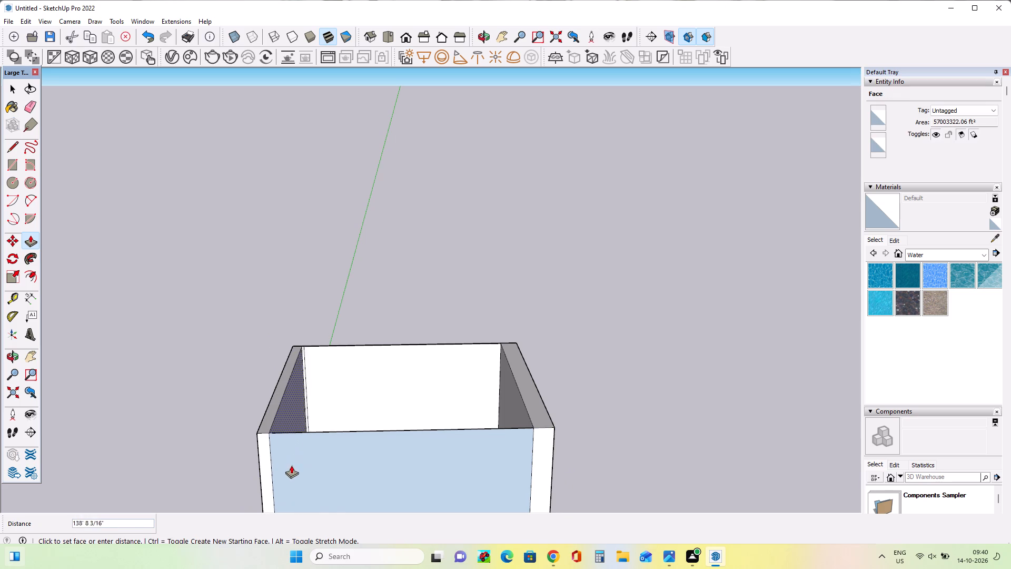
left_click_drag(291, 465, 253, 453)
Push/Pull the front face between the side walls outward about 2087'.
left_click_drag(324, 438, 326, 466)
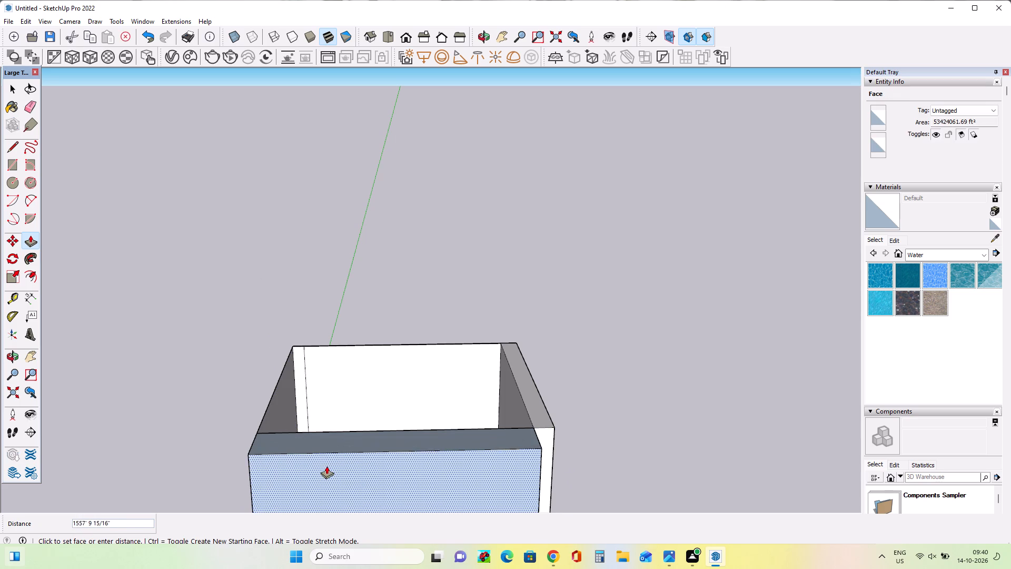
left_click_drag(326, 466, 326, 472)
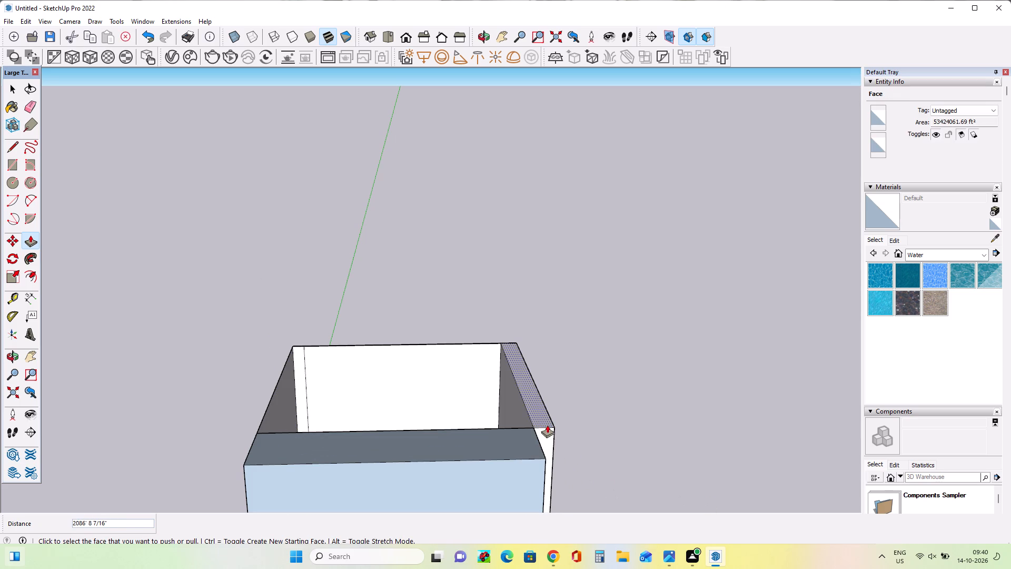
Push/Pull the right side wall's top up about 88' and its front end forward about 2087', flush with the front face.
left_click(547, 425)
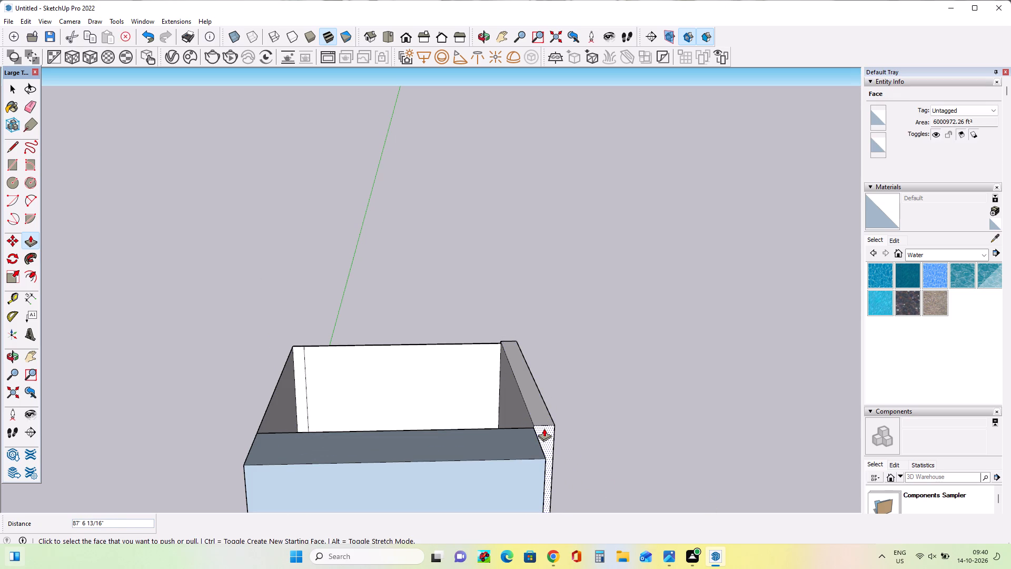
left_click_drag(544, 428, 546, 456)
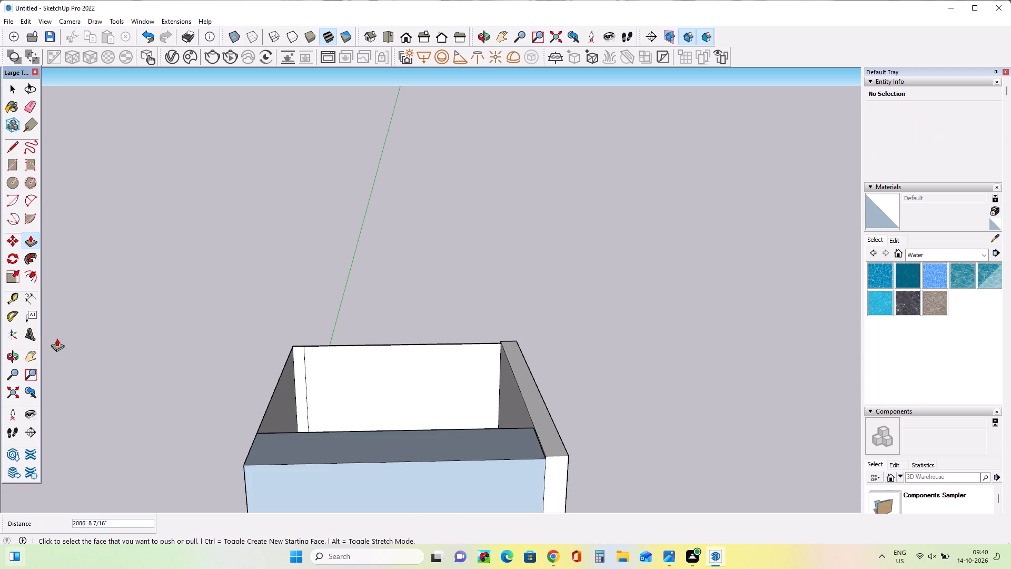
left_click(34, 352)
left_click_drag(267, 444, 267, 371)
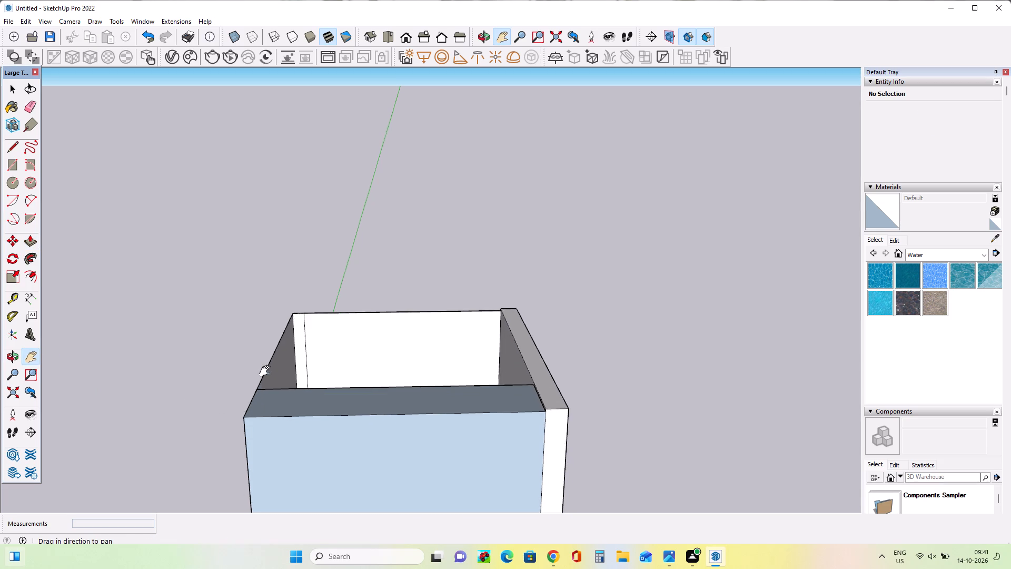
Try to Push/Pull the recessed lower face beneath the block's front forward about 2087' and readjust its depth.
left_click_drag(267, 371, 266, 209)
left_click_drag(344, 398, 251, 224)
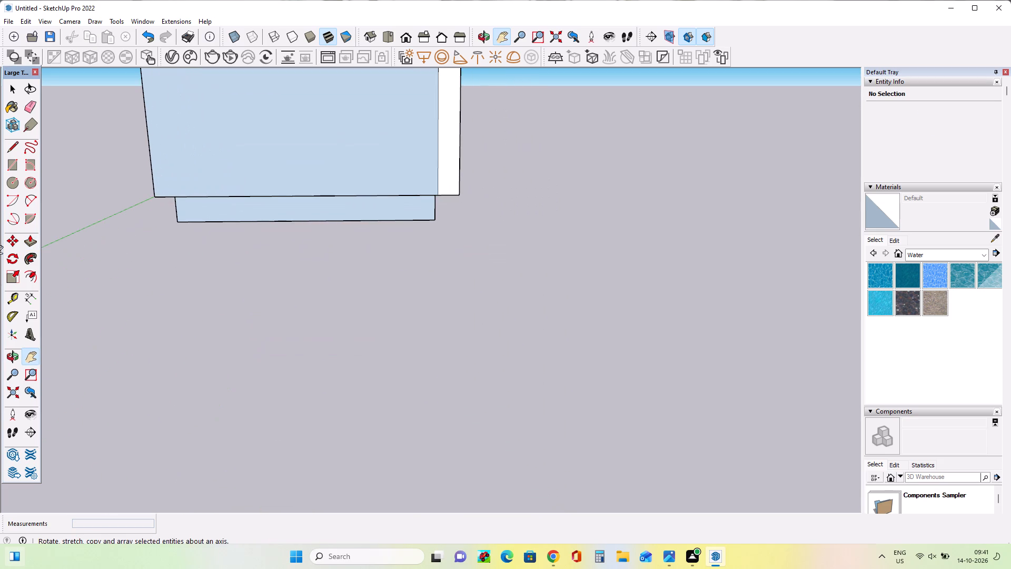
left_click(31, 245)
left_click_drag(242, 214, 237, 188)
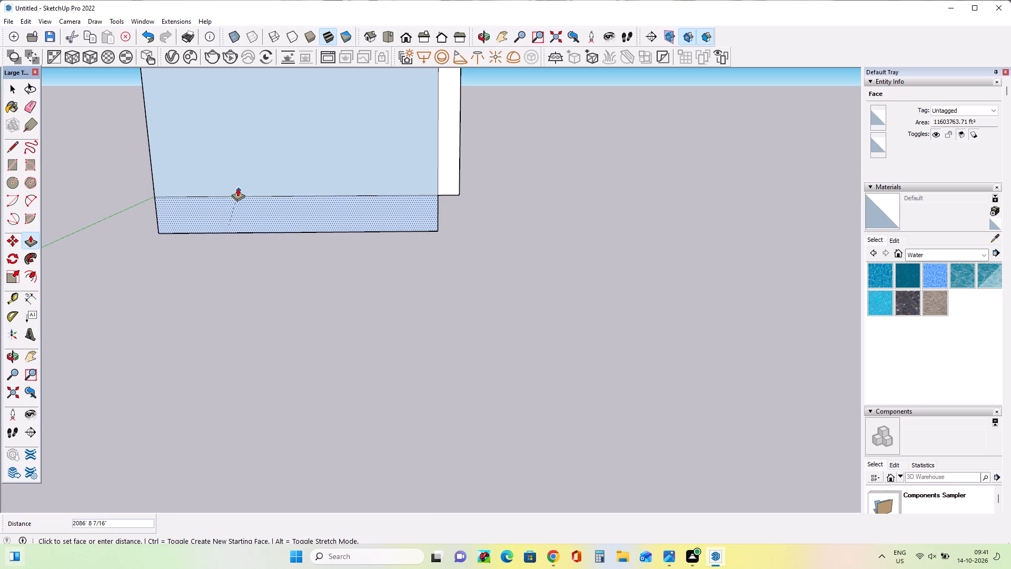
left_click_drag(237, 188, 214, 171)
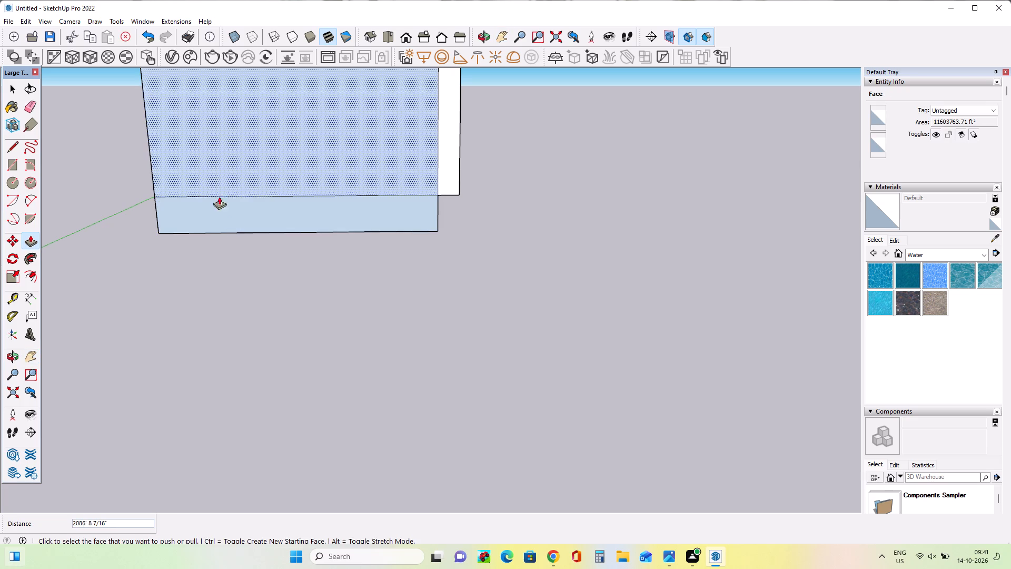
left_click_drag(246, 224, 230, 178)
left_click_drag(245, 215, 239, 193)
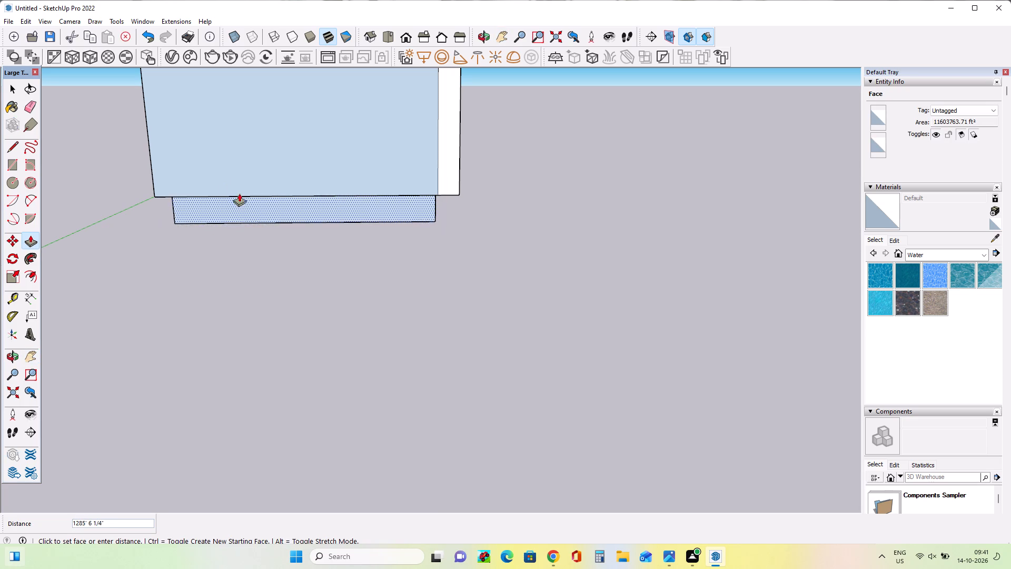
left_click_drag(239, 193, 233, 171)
Undo all modelling of the main block, back to an empty model.
type("zz")
key("ctrl+z")
key("z")
key("ctrl+z")
key("ctrl+z")
type("zzz")
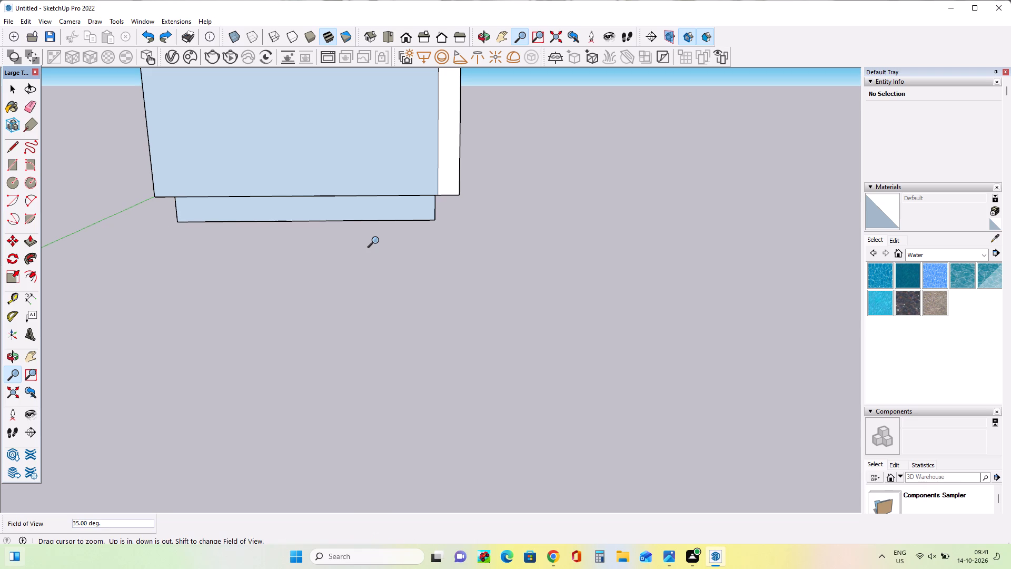
key("ctrl+z")
type("zz")
key("ctrl+z")
type("zzz")
key("ctrl+z")
key("ctrl+z")
type("zz")
key("ctrl+z")
key("ctrl+z")
key("ctrl+z")
key("ctrl+z")
key("ctrl+z")
key("ctrl+z")
key("ctrl+z")
type("zzzz")
key("ctrl+z")
key("ctrl+z")
key("ctrl+z")
key("ctrl+z")
key("ctrl+z")
key("z")
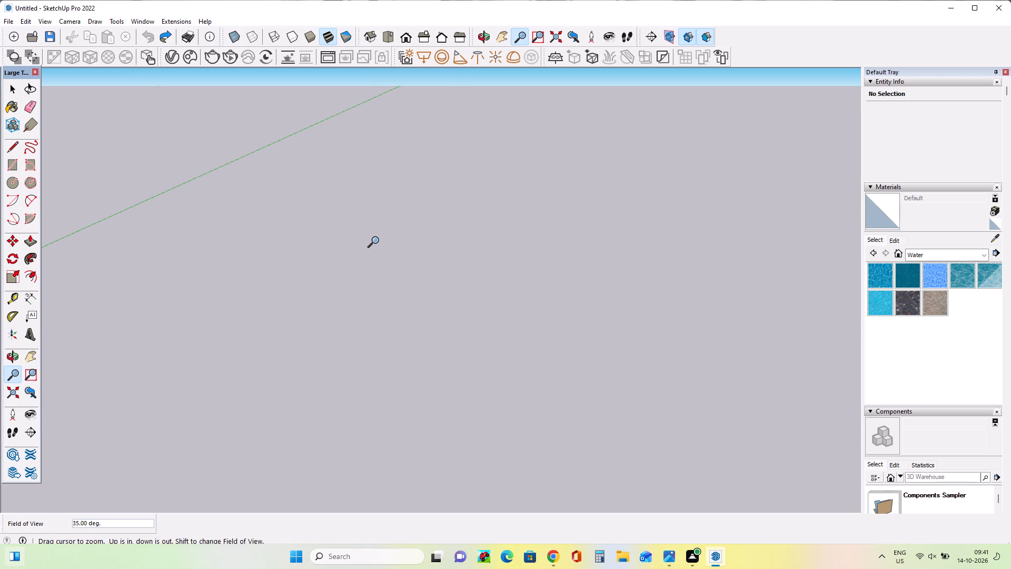
key("ctrl+z")
key("ctrl+z")
key("z")
key("ctrl+z")
key("ctrl+z")
key("ctrl+z")
key("z")
key("ctrl+z")
Draw a new ground rectangle for the main block, about 4392' by 13089'.
left_click(11, 160)
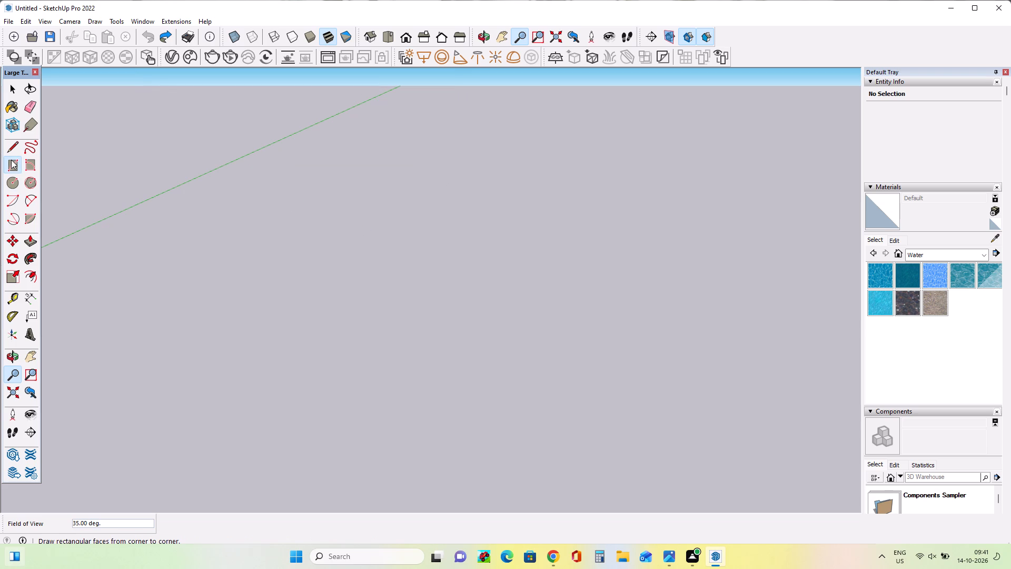
left_click_drag(229, 213, 354, 315)
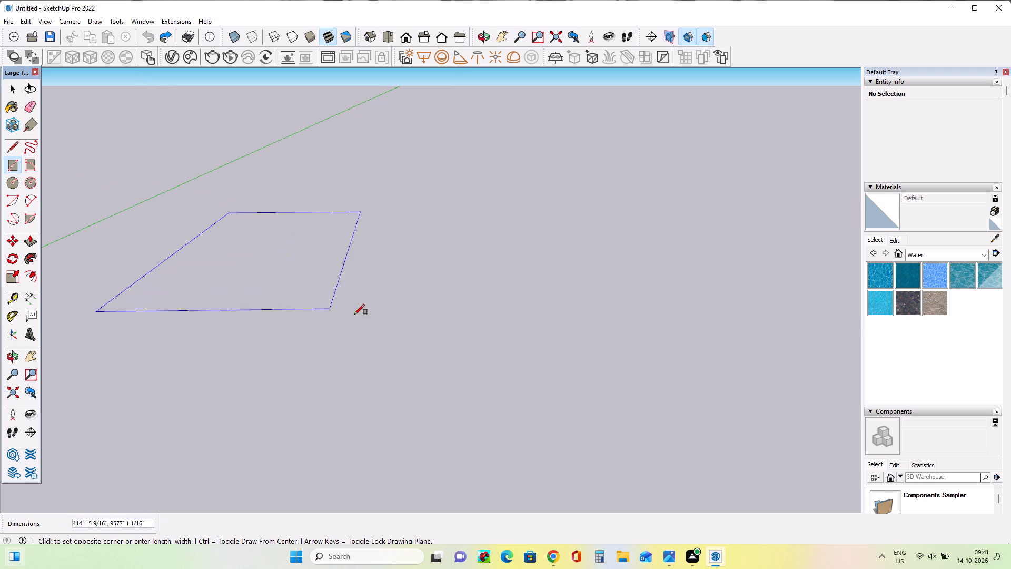
left_click_drag(354, 315, 695, 399)
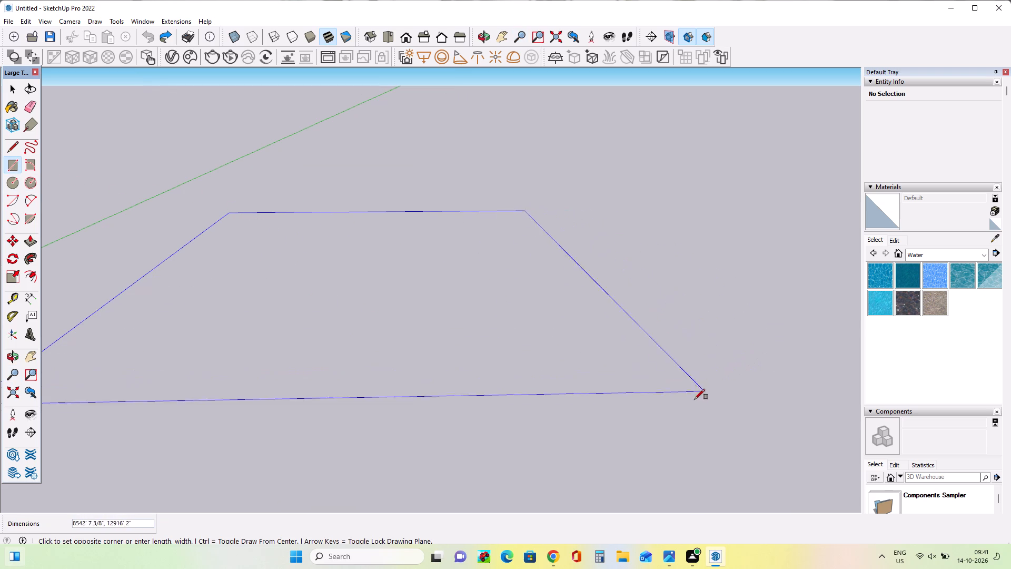
left_click_drag(695, 399, 415, 352)
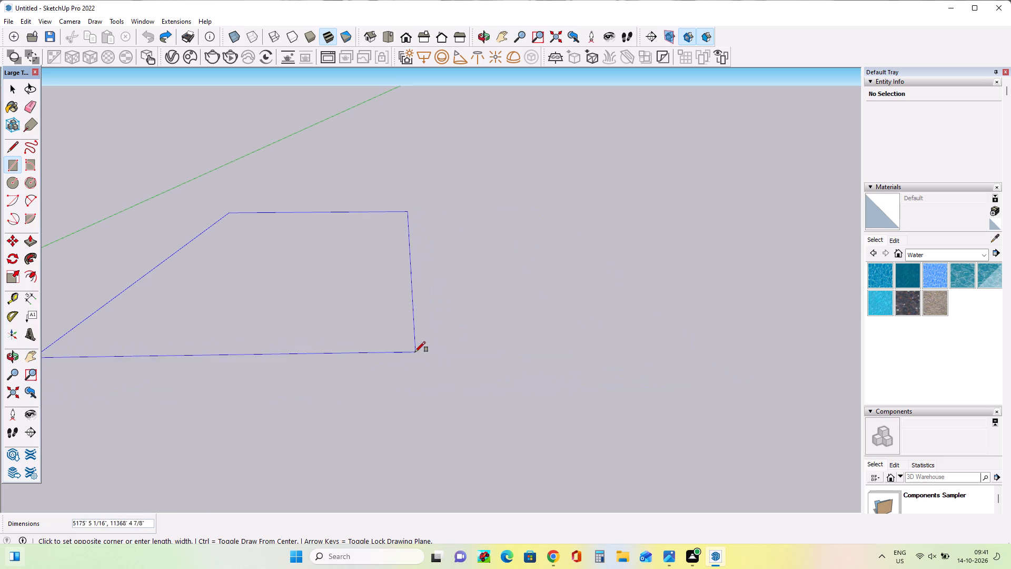
left_click_drag(415, 352, 350, 407)
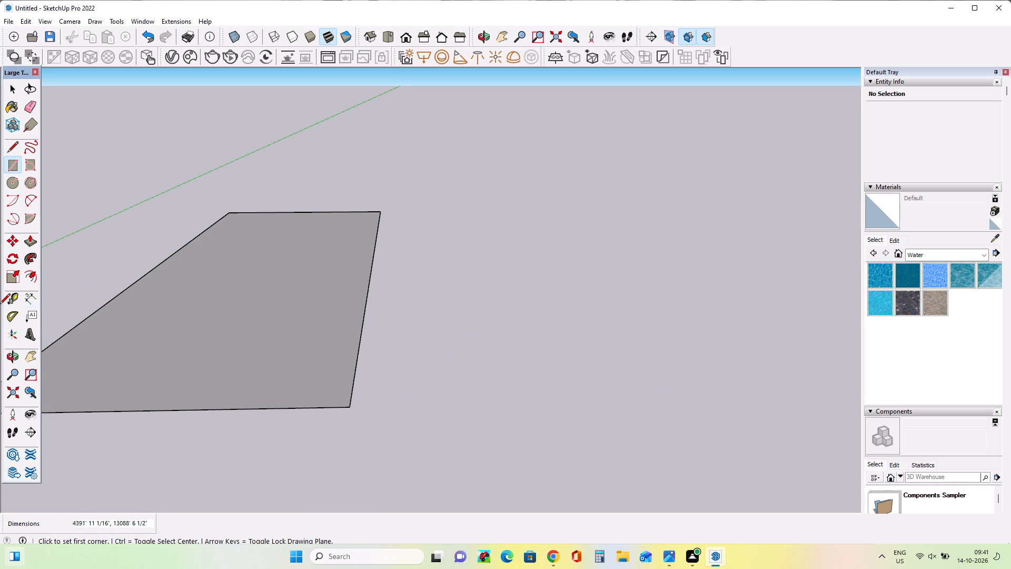
Push/Pull the ground rectangle up about 2116' to form a block.
left_click(35, 359)
left_click_drag(165, 328, 374, 339)
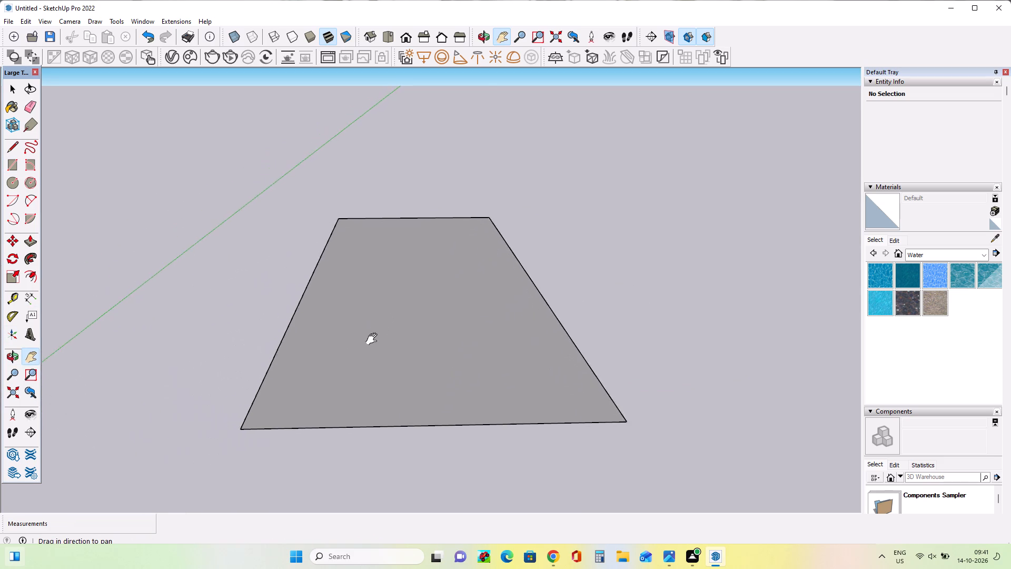
left_click_drag(374, 339, 363, 330)
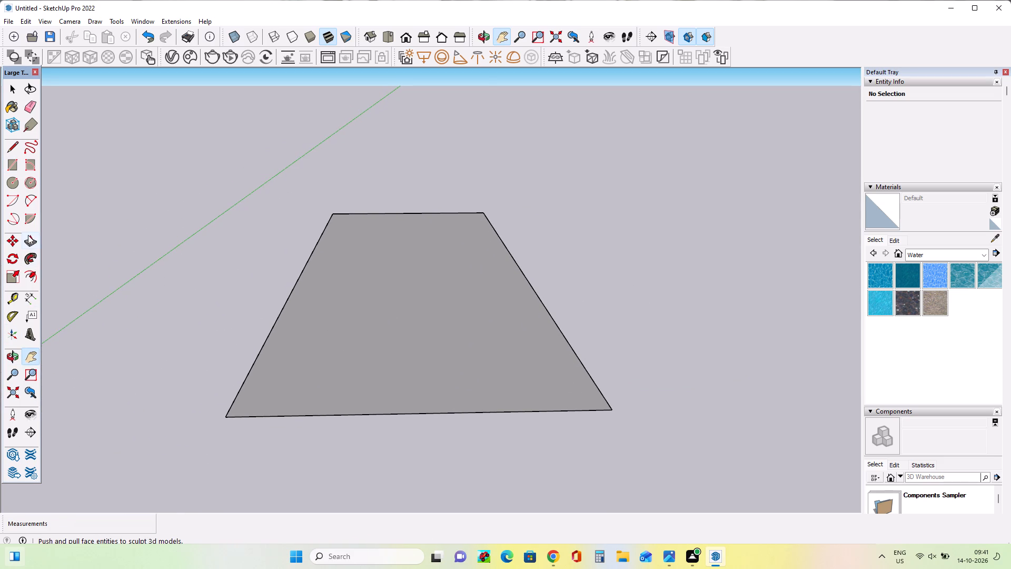
left_click(28, 235)
left_click_drag(349, 356, 302, 205)
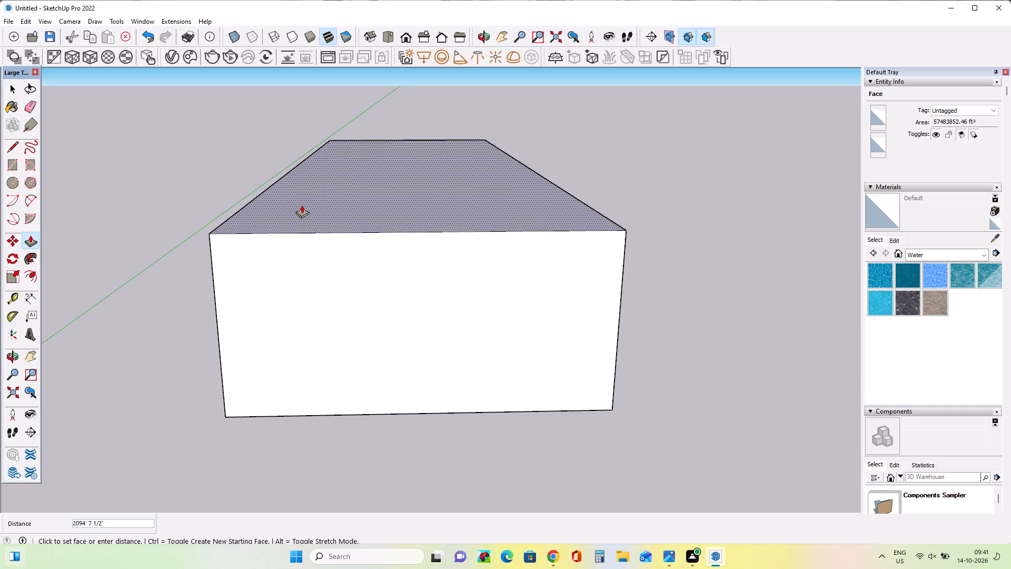
left_click_drag(302, 205, 300, 204)
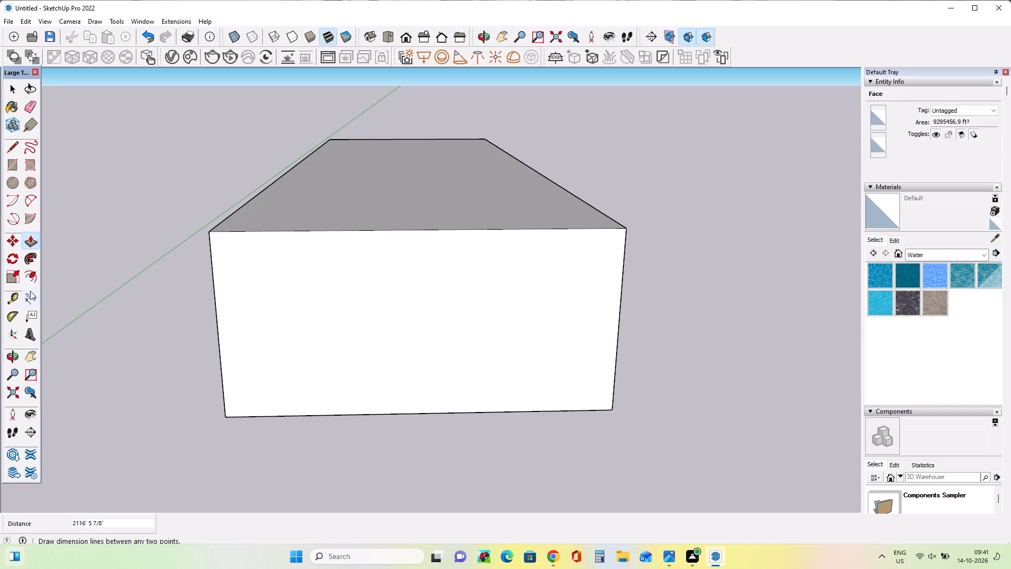
Push/Pull the block's front face inward about 2683' to shorten the block.
left_click_drag(371, 339, 390, 250)
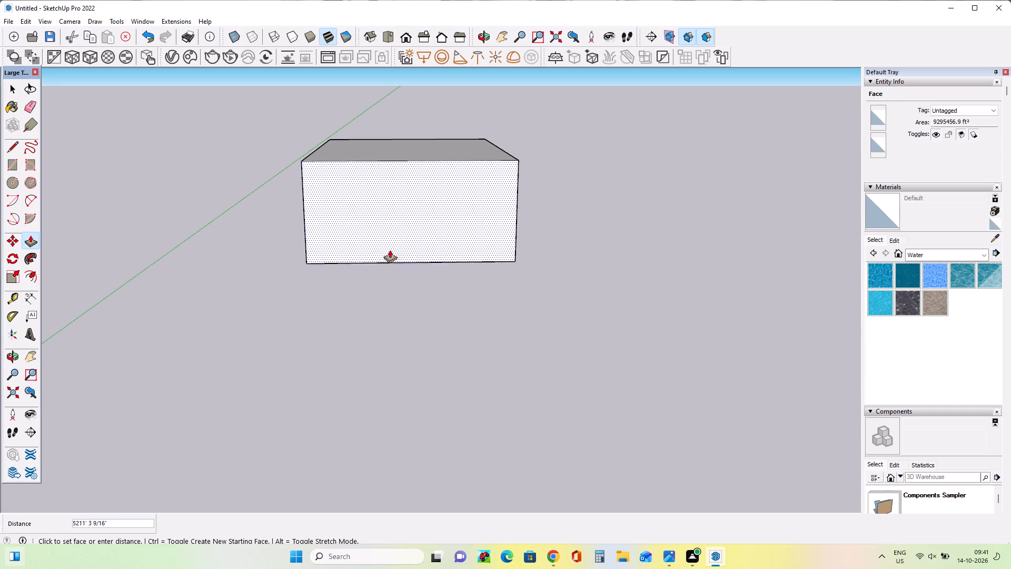
left_click_drag(390, 250, 392, 271)
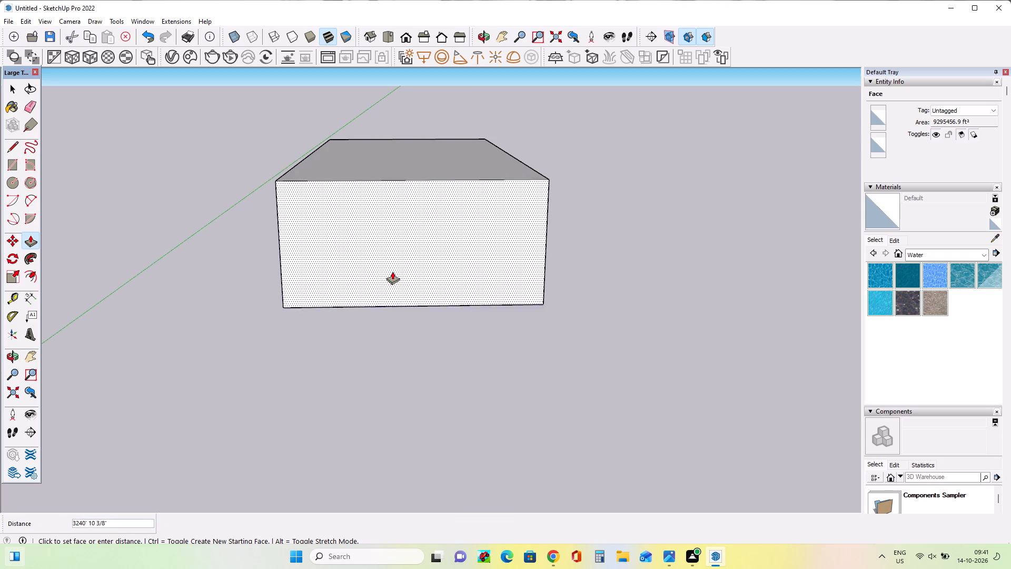
left_click_drag(392, 271, 390, 277)
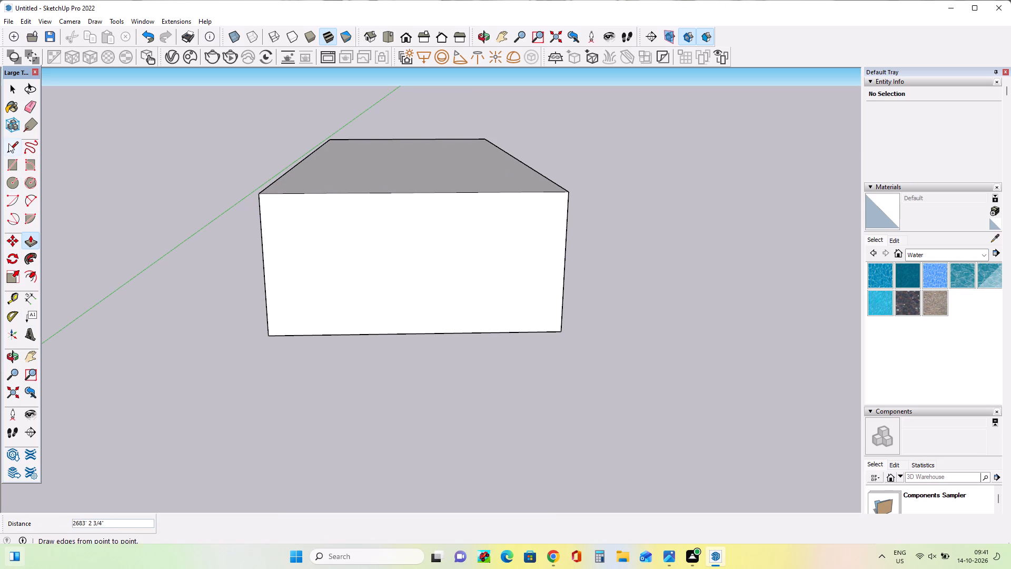
Draw a rectangle about 3435' by 1074' on the block's front face, reaching down to its bottom edge.
left_click(17, 169)
left_click_drag(295, 266, 309, 272)
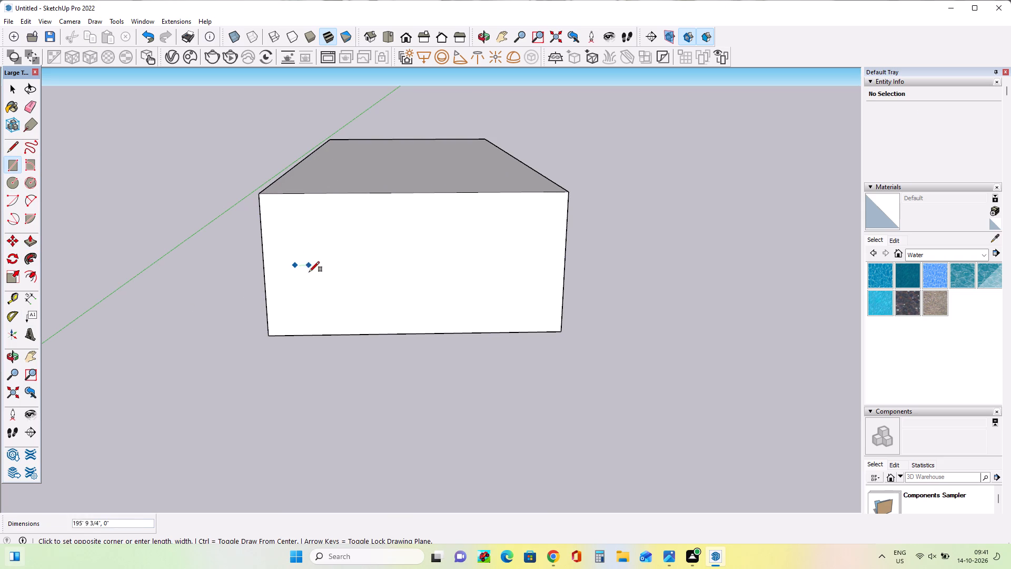
left_click_drag(309, 272, 528, 332)
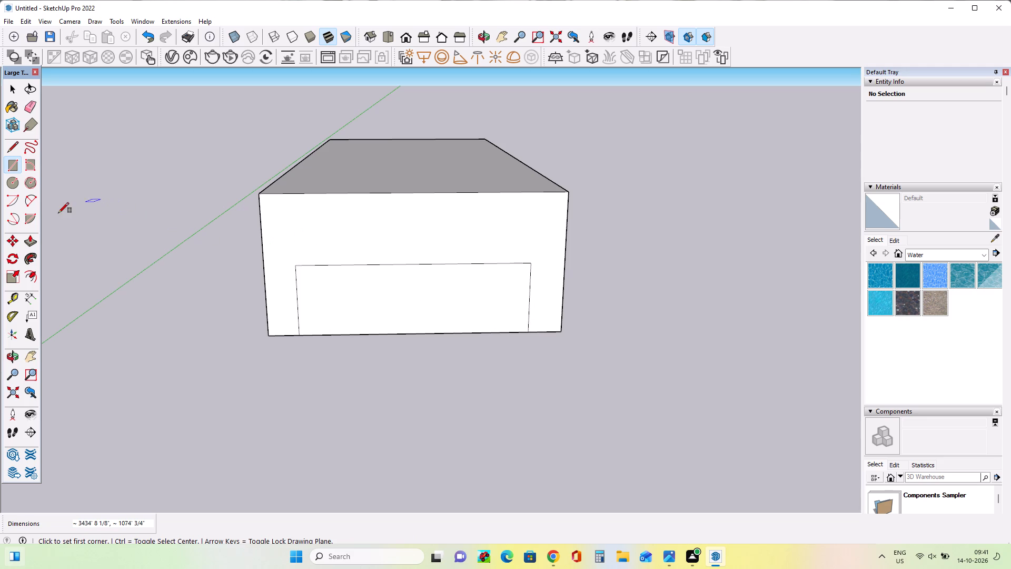
Push/Pull the front face's lower rectangle inward about 5420' to cut an opening between two side legs.
left_click(33, 242)
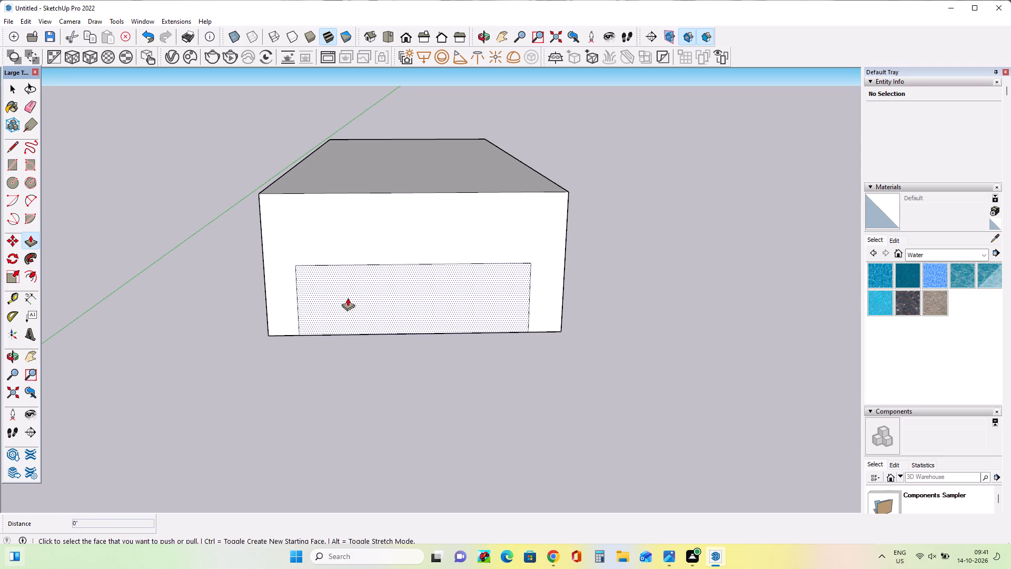
left_click_drag(348, 298, 344, 232)
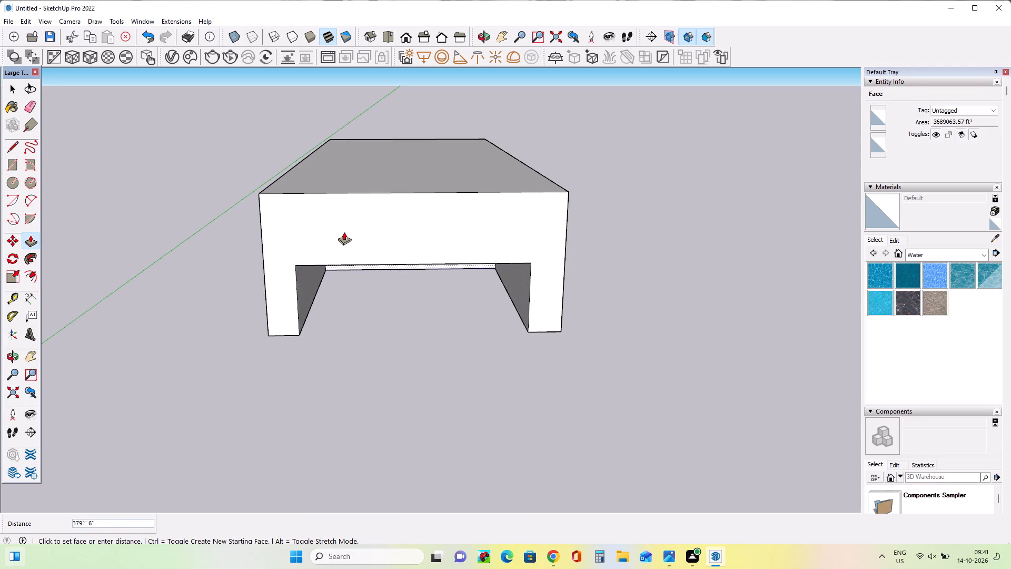
left_click_drag(344, 232, 344, 218)
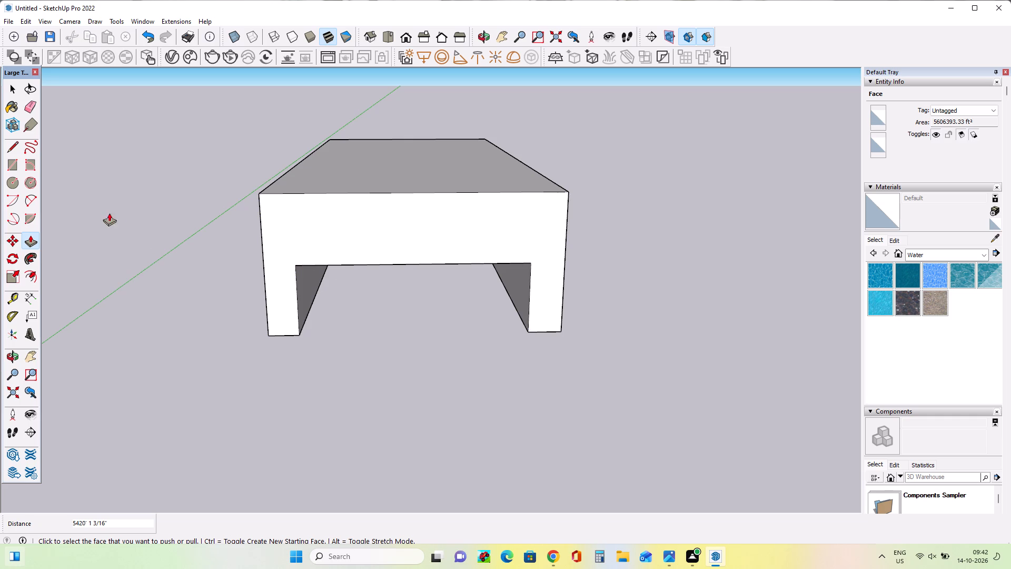
Draw a rectangle on the block's top face from its far left corner, leaving a narrow strip along the right edge.
left_click(5, 273)
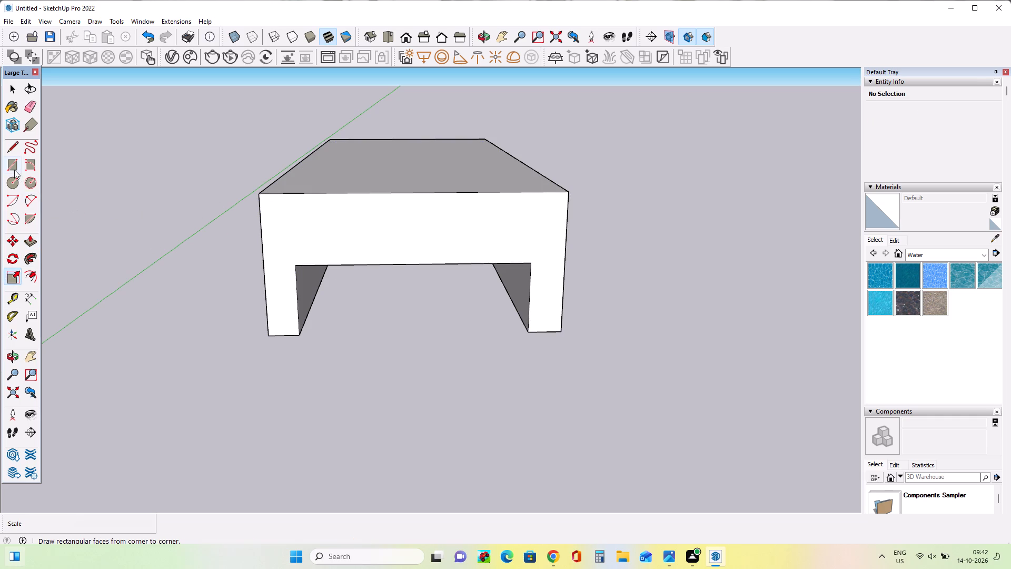
left_click(13, 169)
left_click(32, 357)
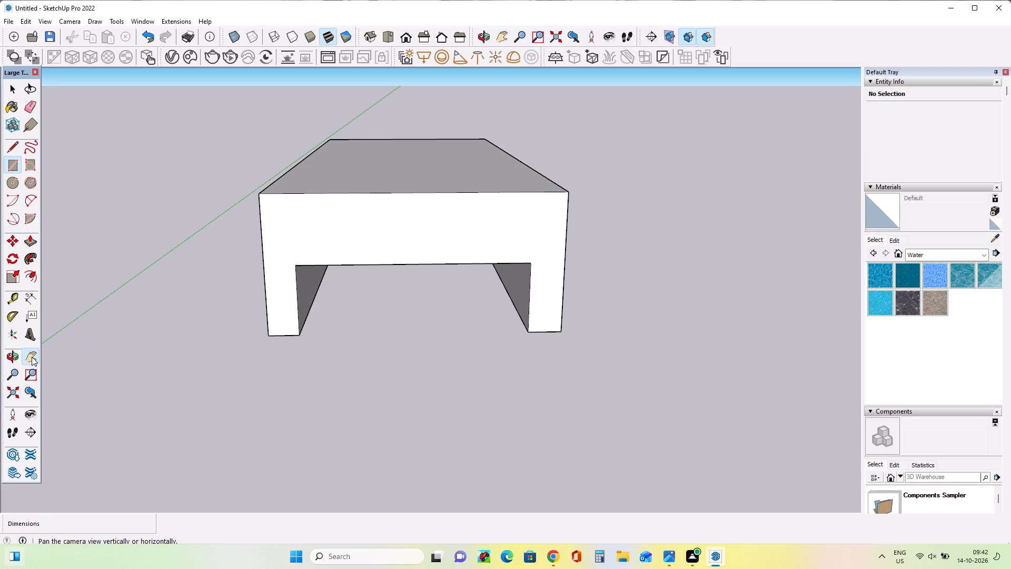
left_click_drag(388, 182, 400, 401)
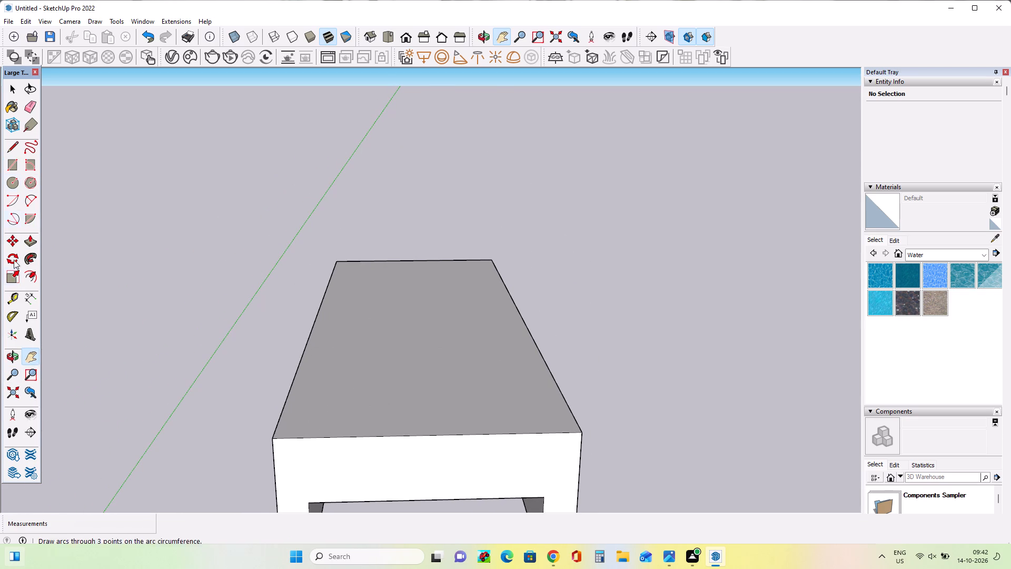
left_click(17, 160)
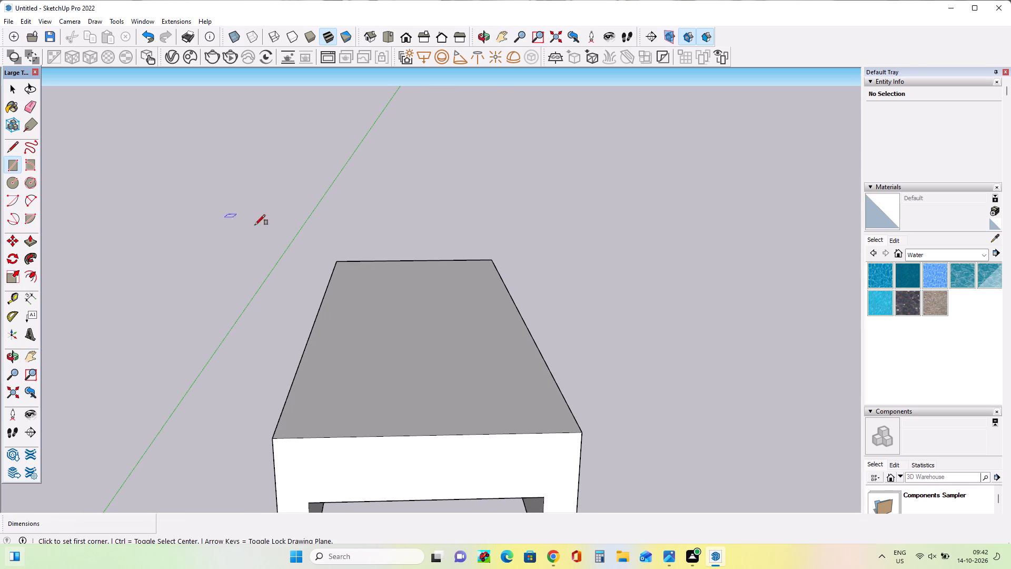
left_click_drag(336, 263, 349, 286)
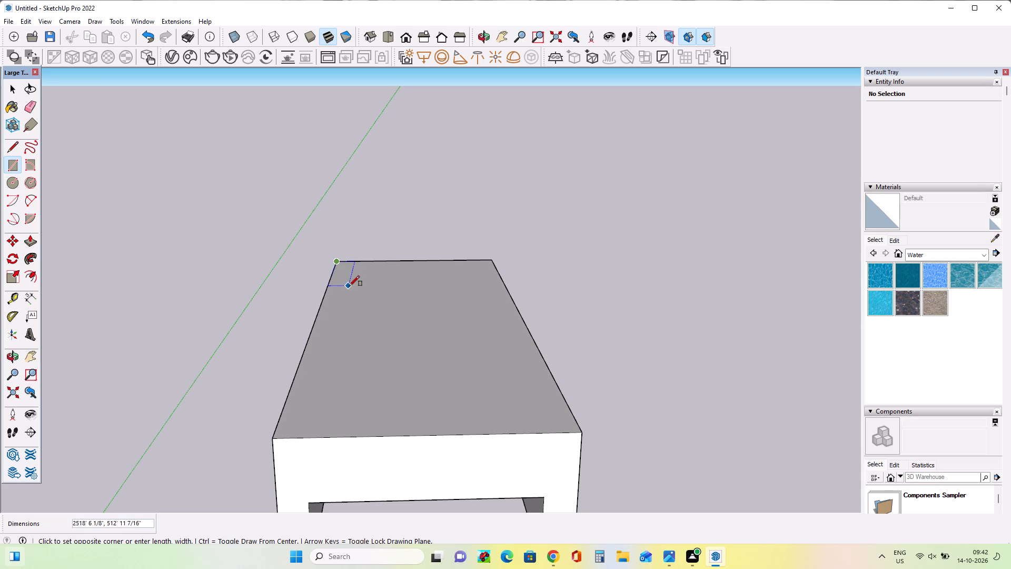
left_click_drag(349, 286, 489, 308)
left_click(493, 308)
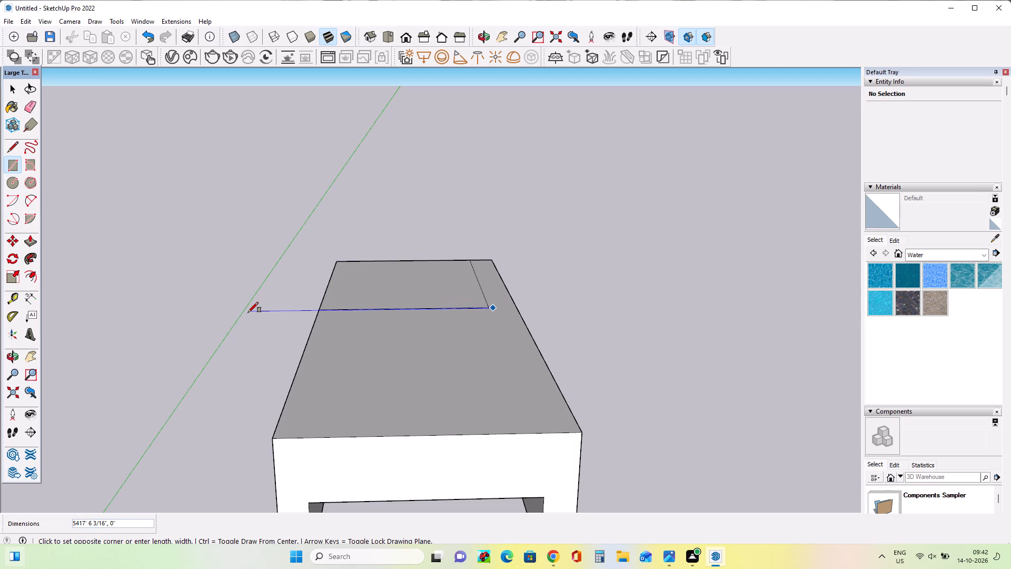
key("z")
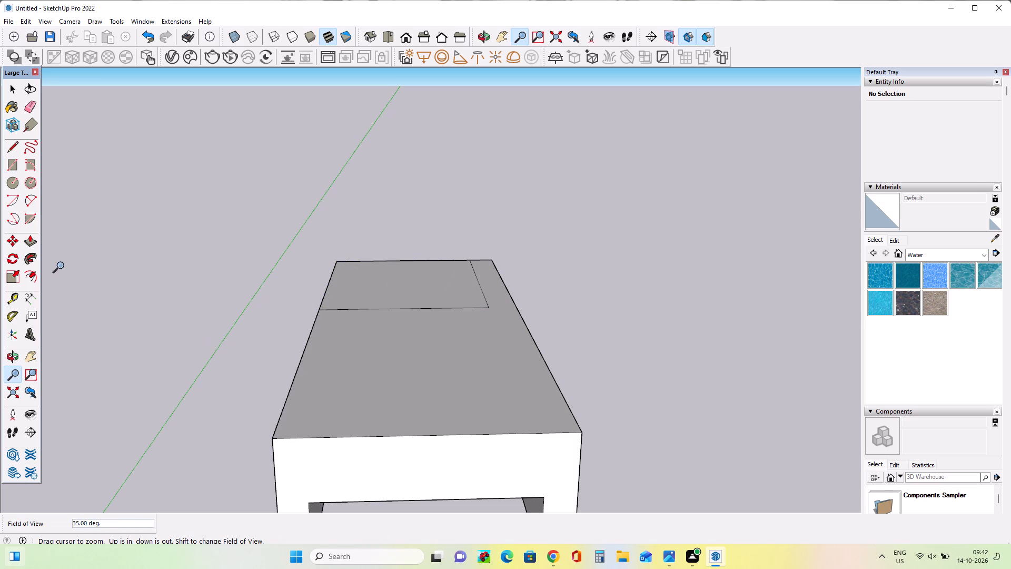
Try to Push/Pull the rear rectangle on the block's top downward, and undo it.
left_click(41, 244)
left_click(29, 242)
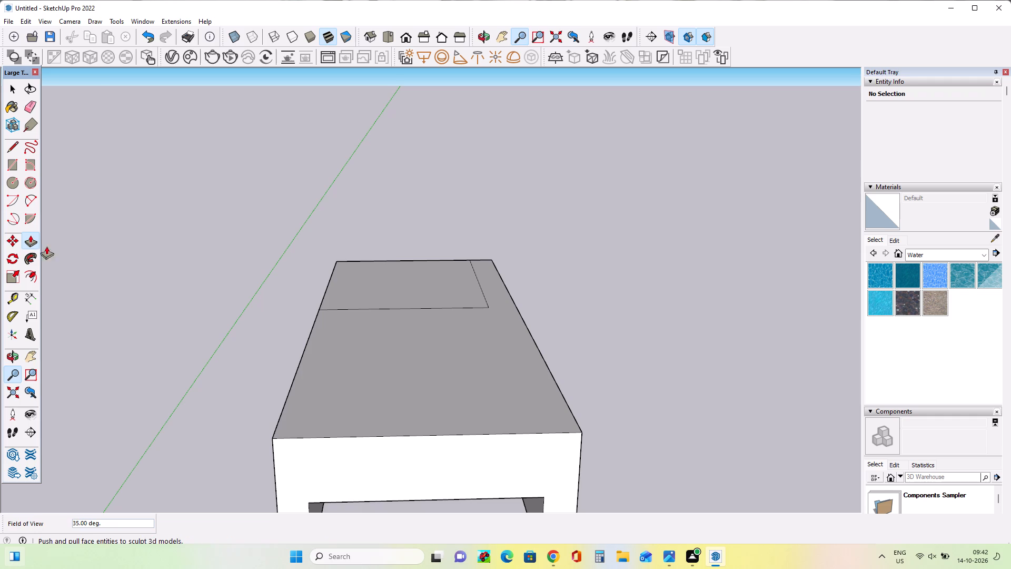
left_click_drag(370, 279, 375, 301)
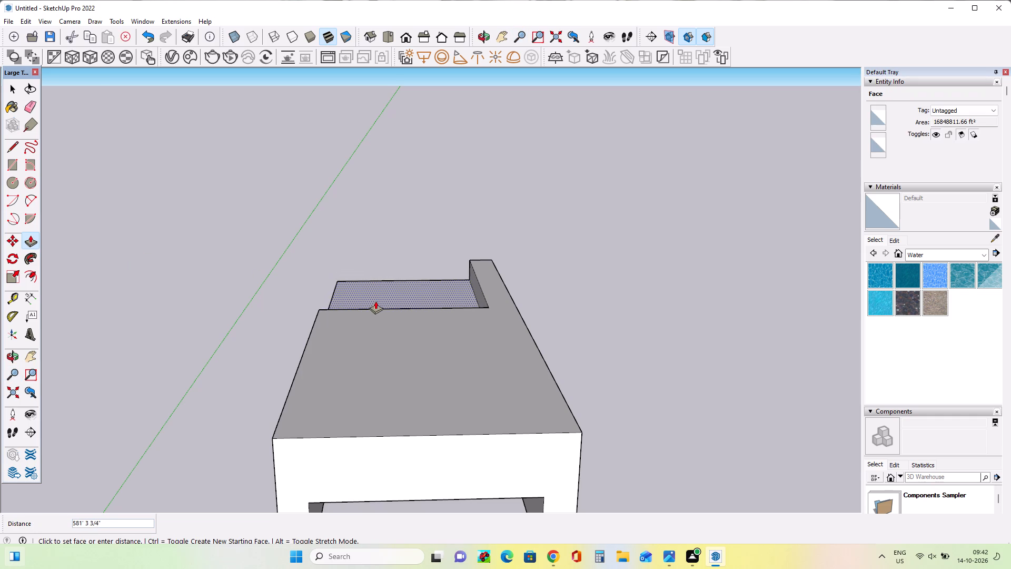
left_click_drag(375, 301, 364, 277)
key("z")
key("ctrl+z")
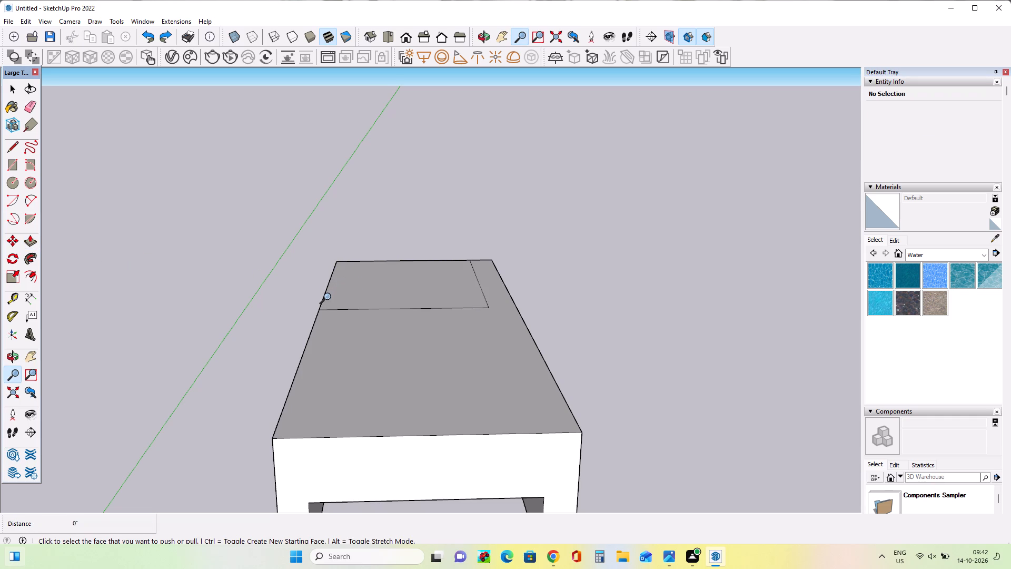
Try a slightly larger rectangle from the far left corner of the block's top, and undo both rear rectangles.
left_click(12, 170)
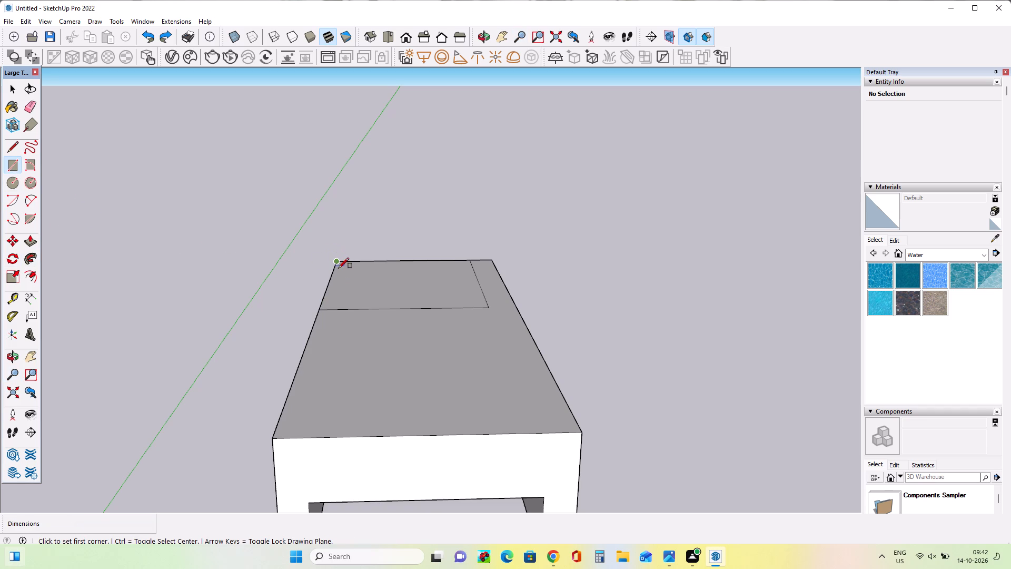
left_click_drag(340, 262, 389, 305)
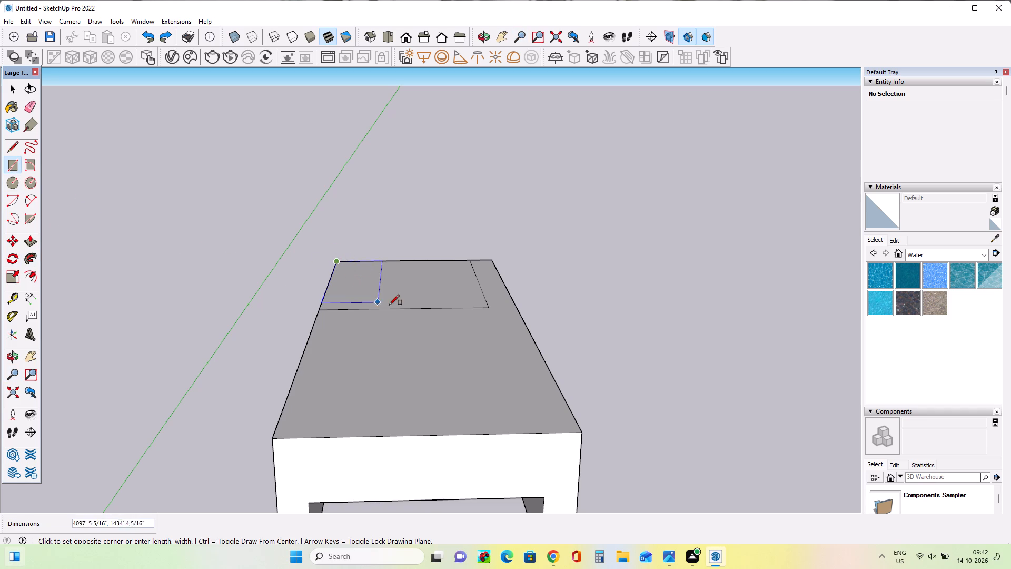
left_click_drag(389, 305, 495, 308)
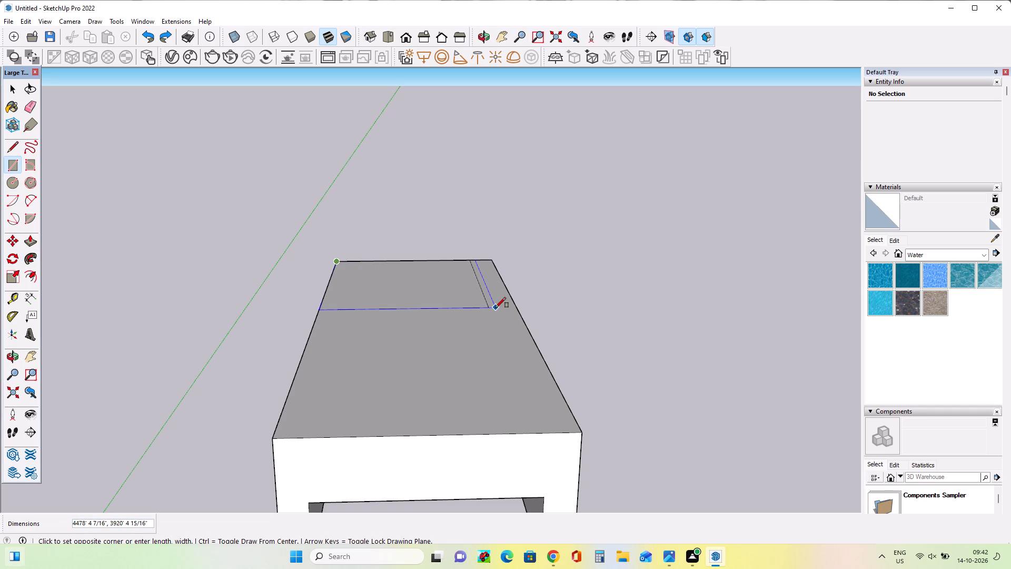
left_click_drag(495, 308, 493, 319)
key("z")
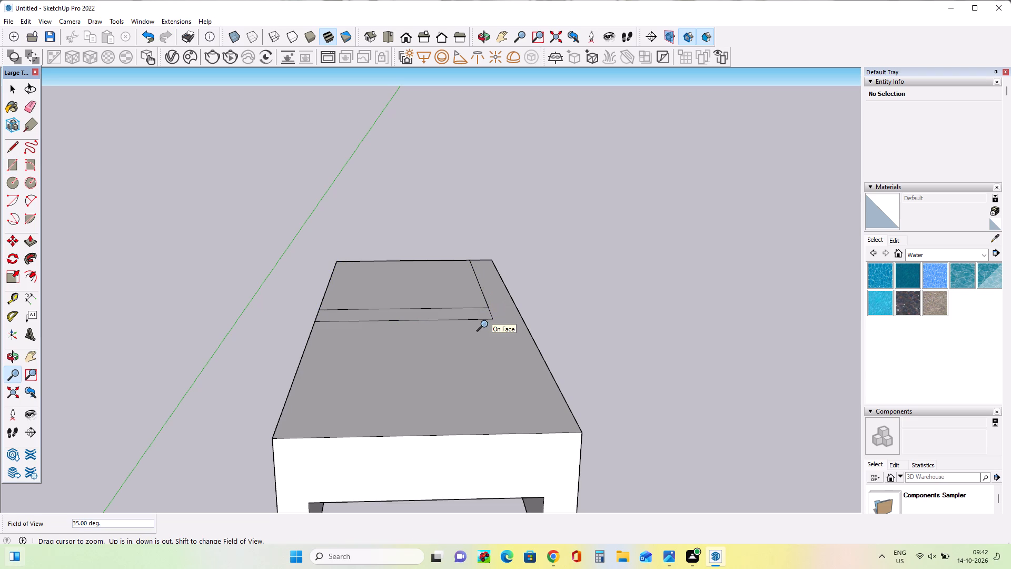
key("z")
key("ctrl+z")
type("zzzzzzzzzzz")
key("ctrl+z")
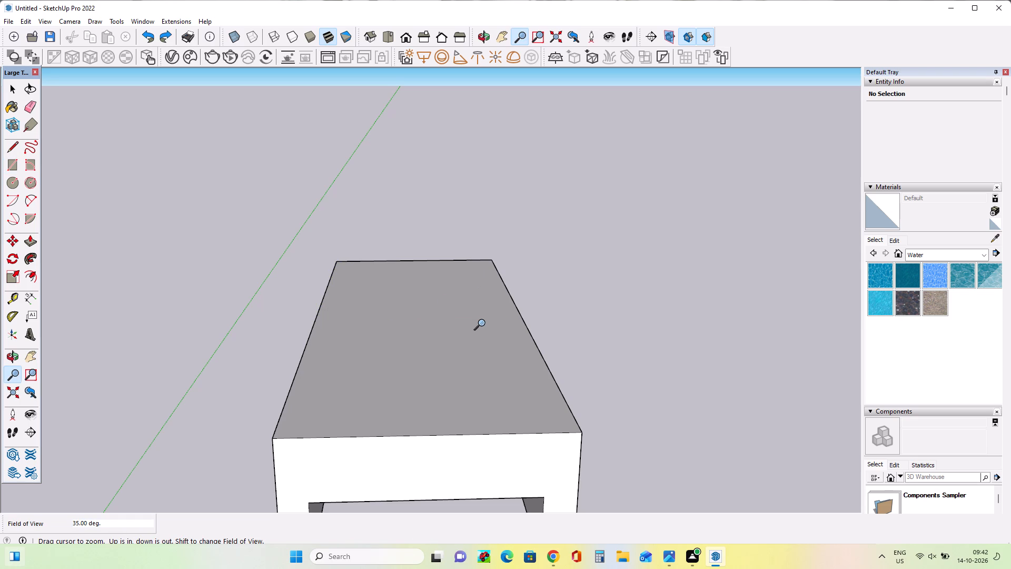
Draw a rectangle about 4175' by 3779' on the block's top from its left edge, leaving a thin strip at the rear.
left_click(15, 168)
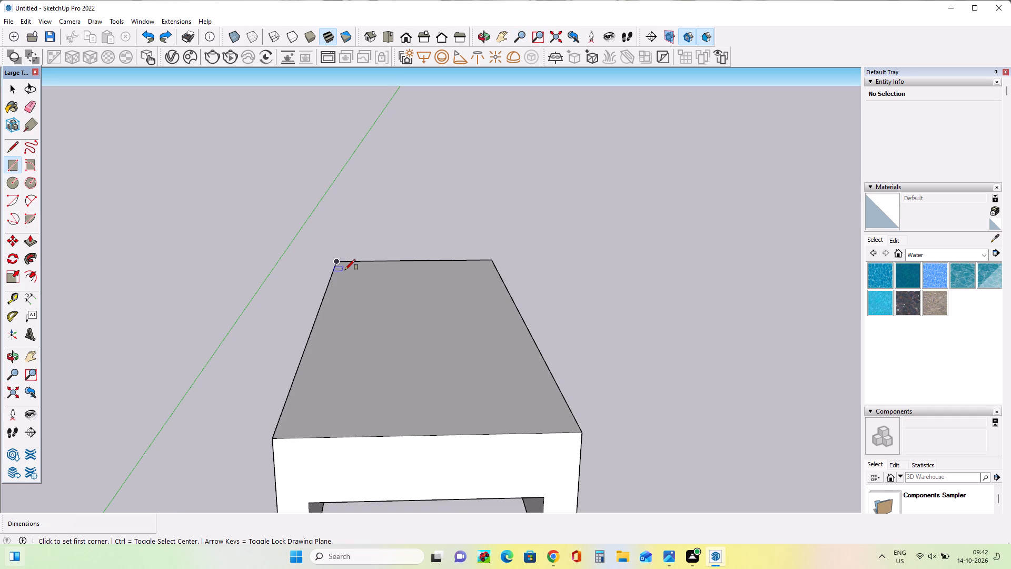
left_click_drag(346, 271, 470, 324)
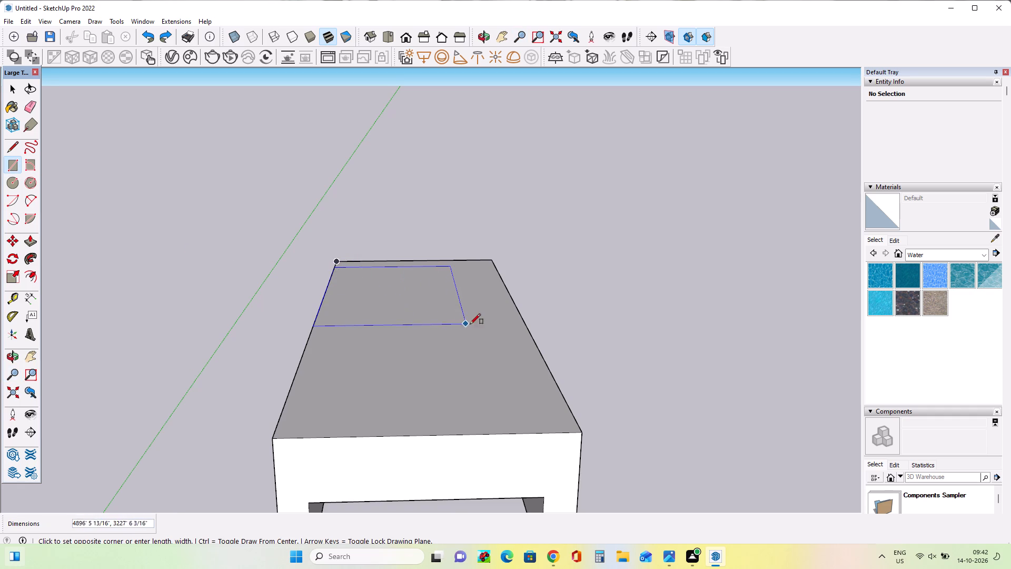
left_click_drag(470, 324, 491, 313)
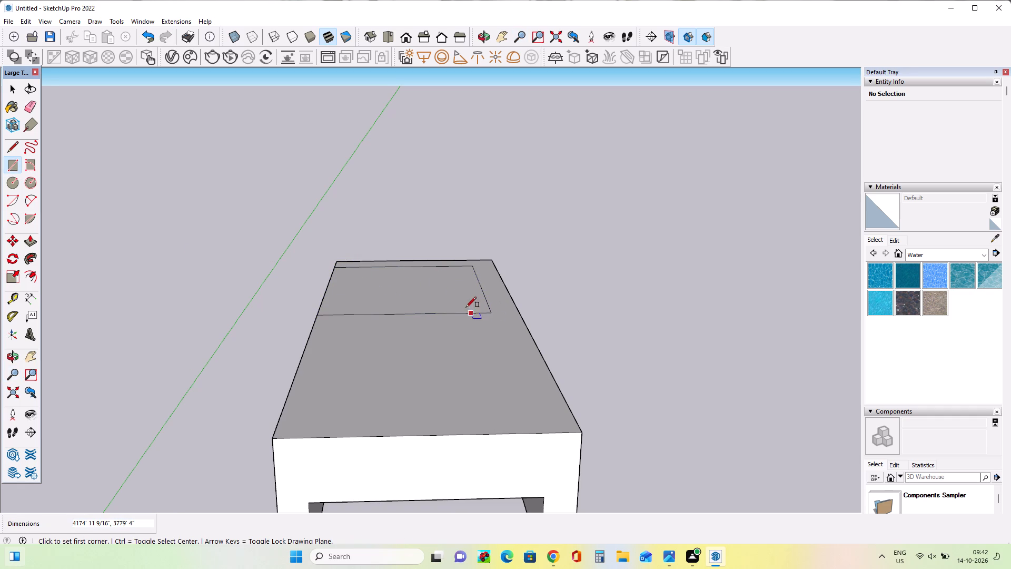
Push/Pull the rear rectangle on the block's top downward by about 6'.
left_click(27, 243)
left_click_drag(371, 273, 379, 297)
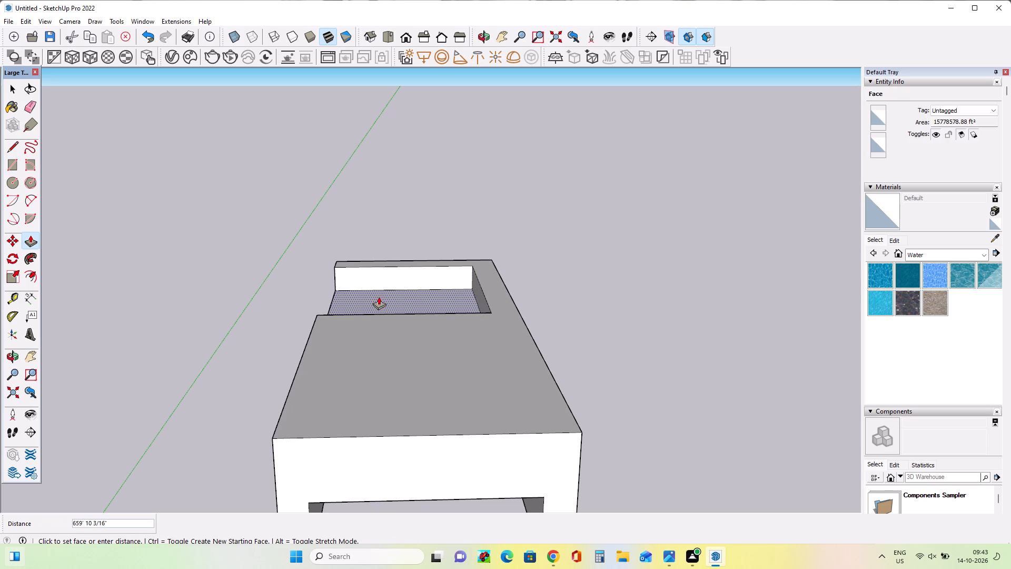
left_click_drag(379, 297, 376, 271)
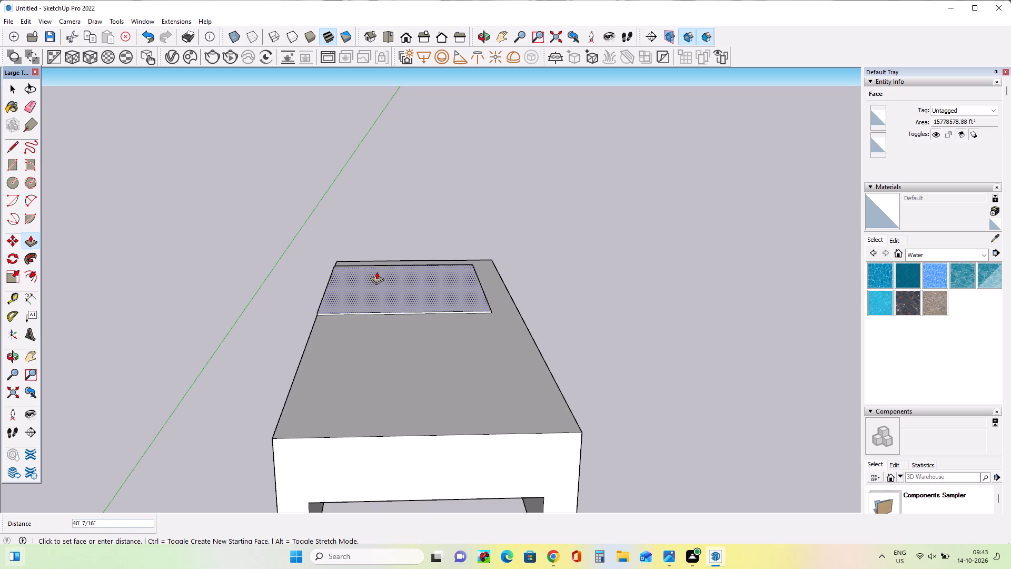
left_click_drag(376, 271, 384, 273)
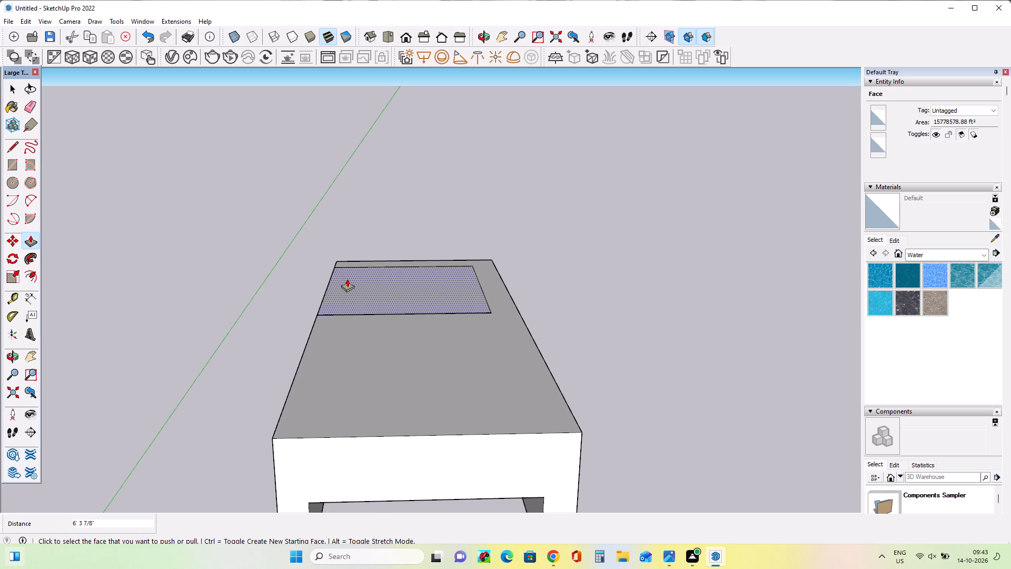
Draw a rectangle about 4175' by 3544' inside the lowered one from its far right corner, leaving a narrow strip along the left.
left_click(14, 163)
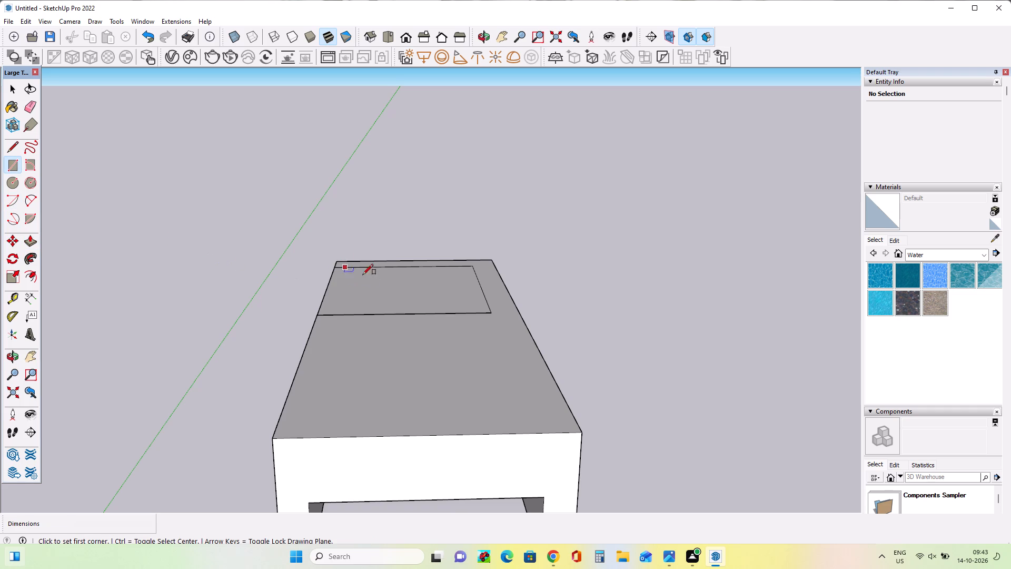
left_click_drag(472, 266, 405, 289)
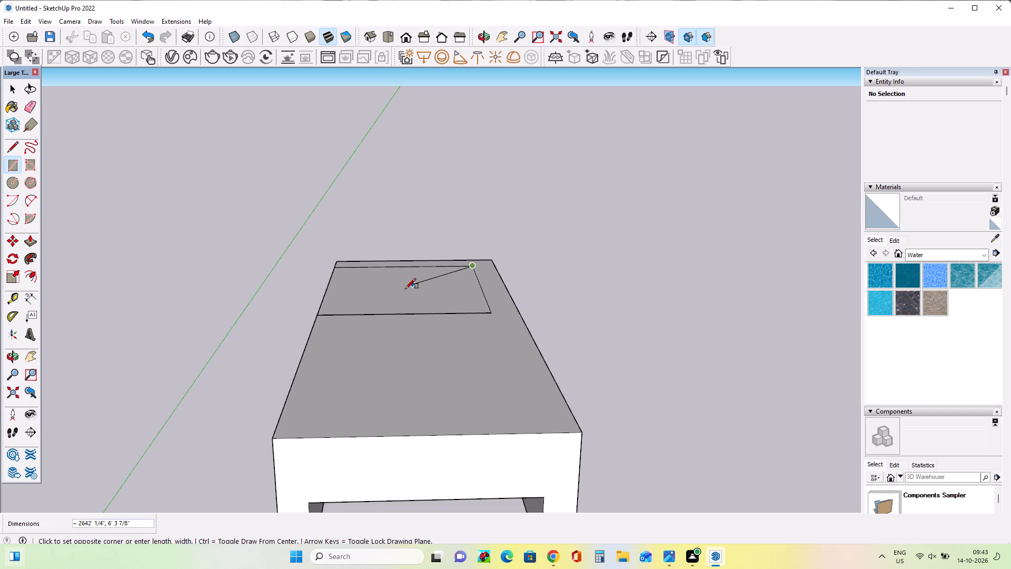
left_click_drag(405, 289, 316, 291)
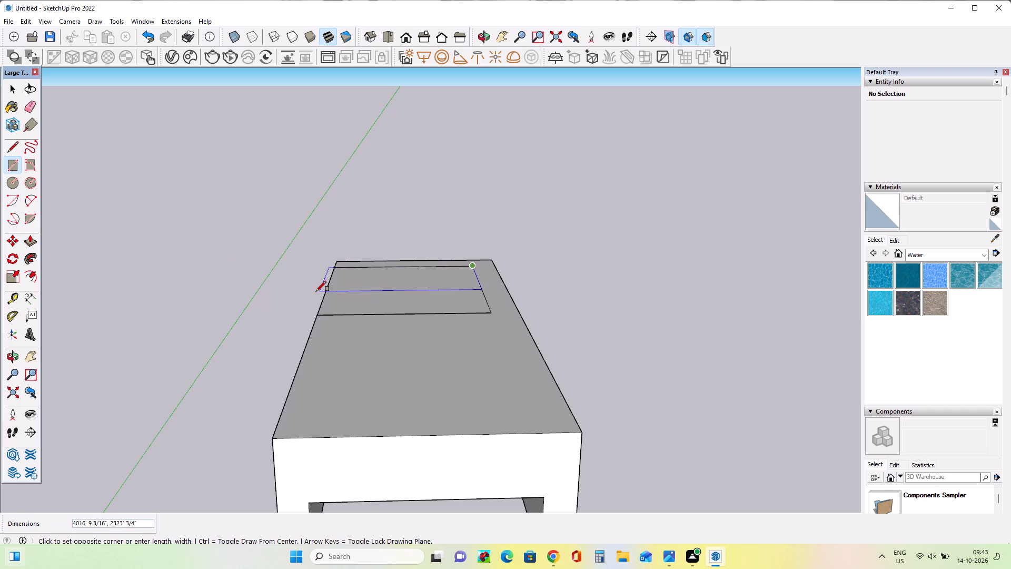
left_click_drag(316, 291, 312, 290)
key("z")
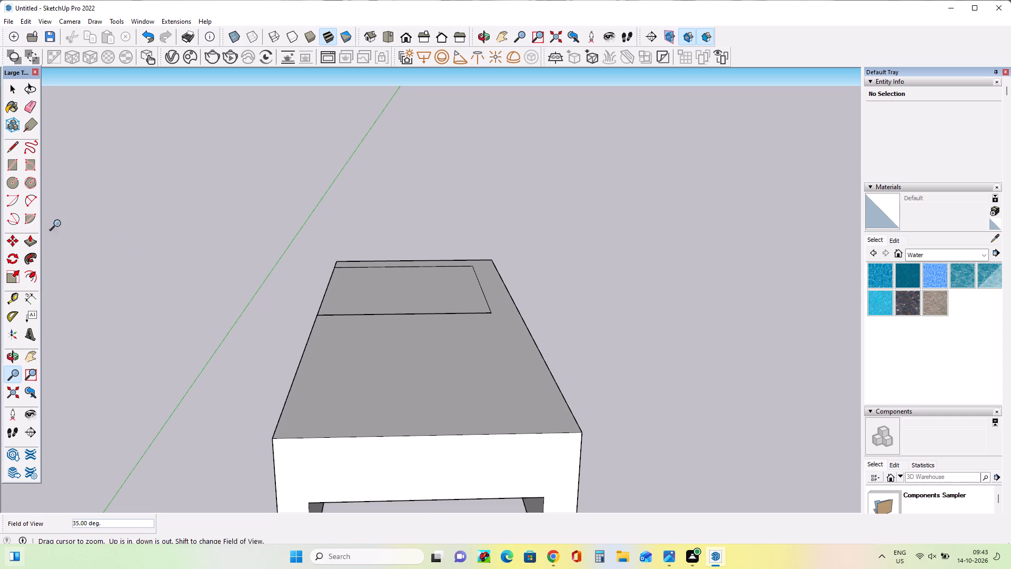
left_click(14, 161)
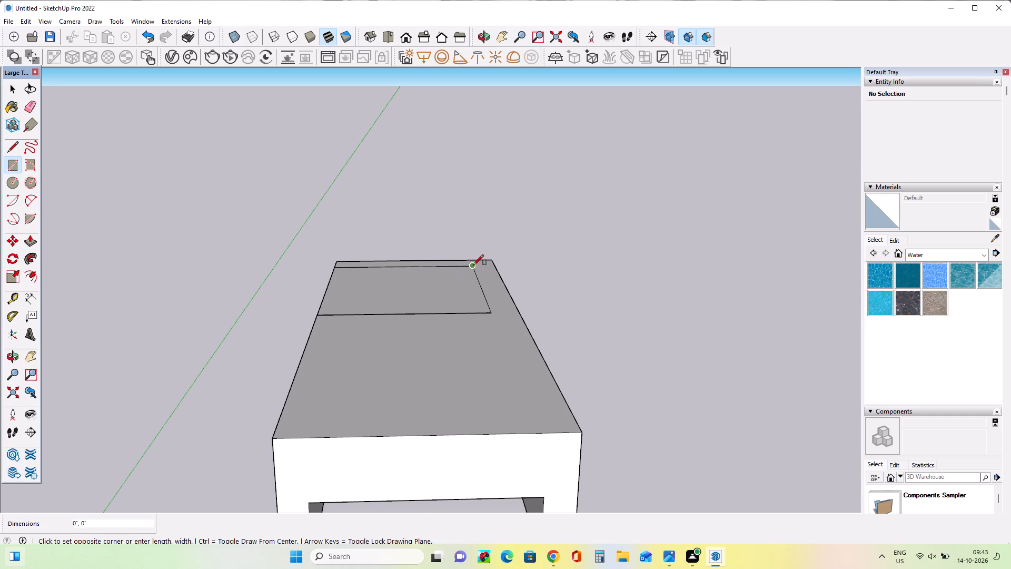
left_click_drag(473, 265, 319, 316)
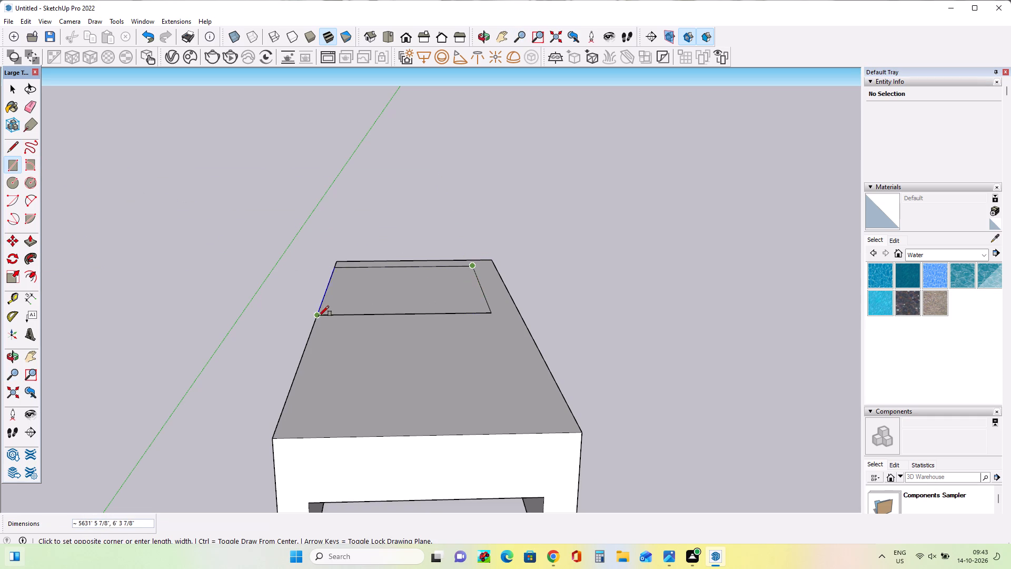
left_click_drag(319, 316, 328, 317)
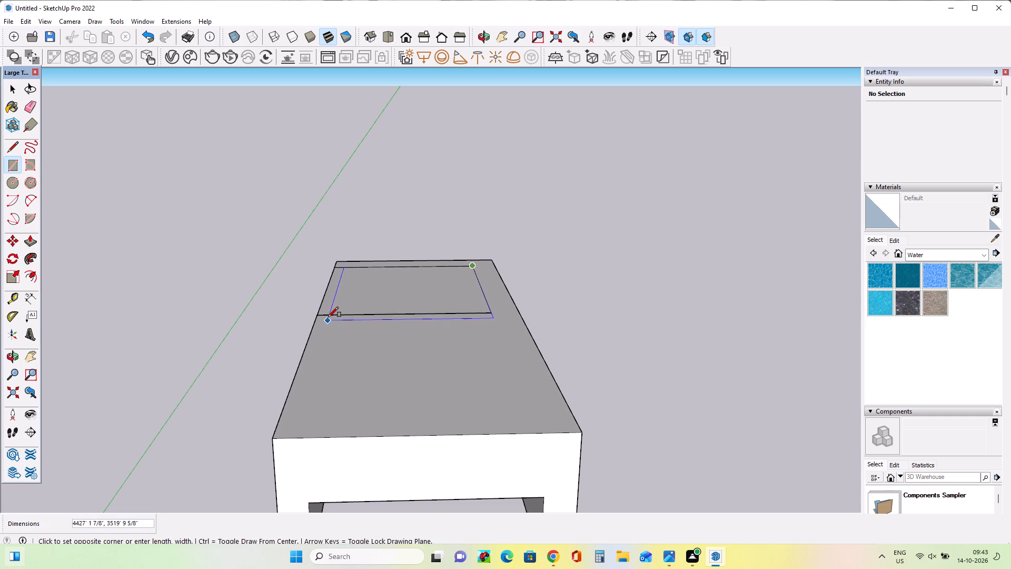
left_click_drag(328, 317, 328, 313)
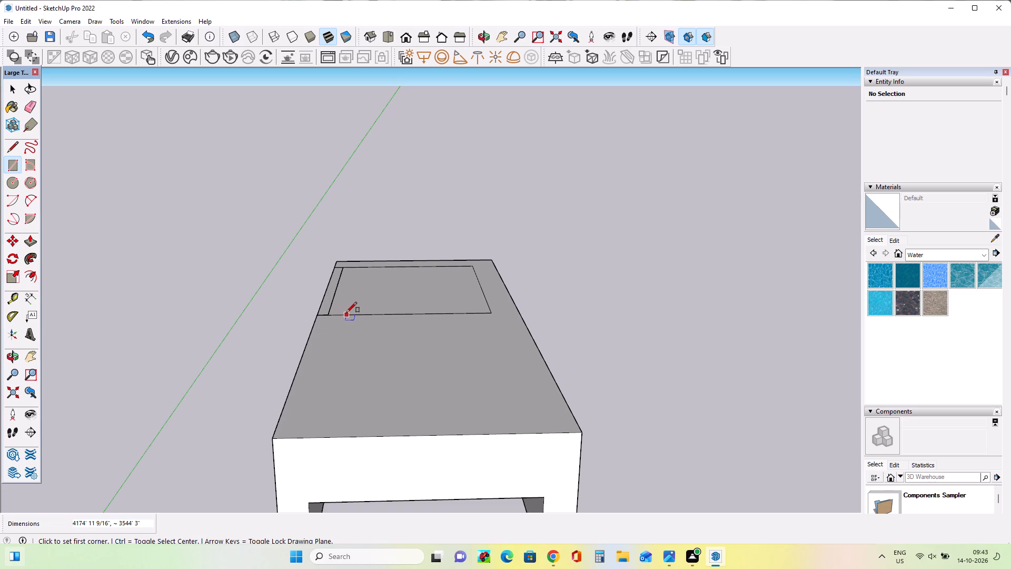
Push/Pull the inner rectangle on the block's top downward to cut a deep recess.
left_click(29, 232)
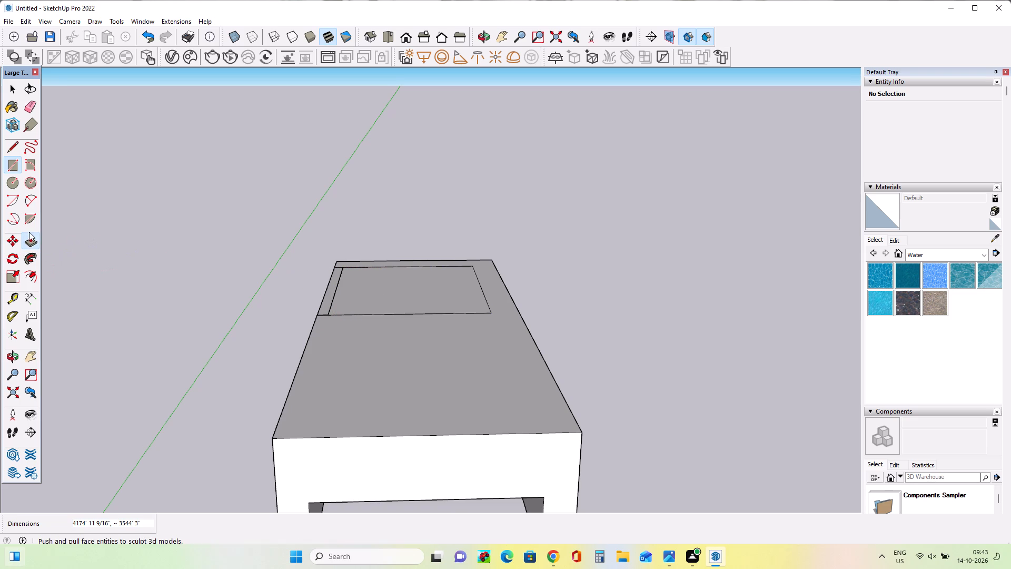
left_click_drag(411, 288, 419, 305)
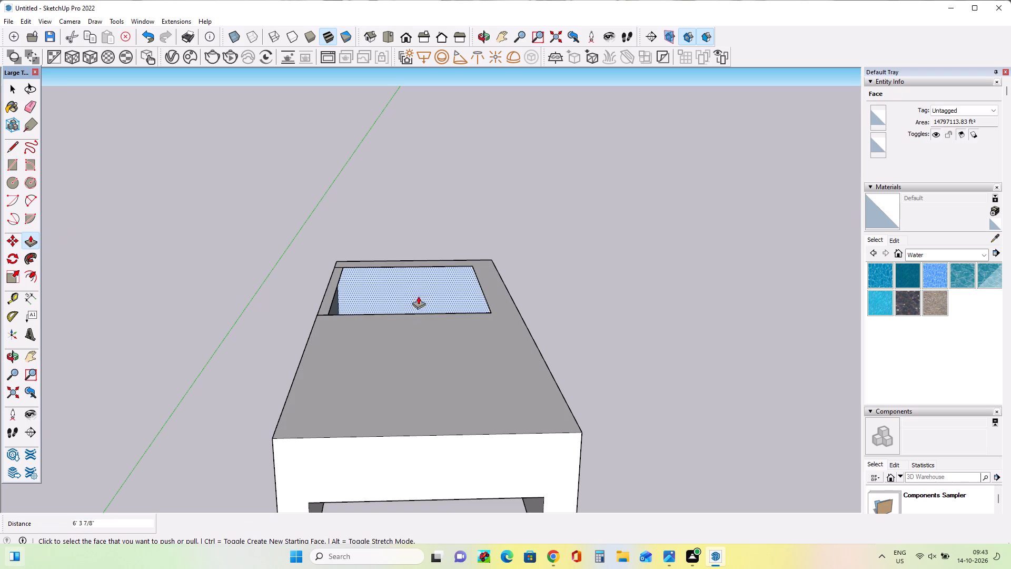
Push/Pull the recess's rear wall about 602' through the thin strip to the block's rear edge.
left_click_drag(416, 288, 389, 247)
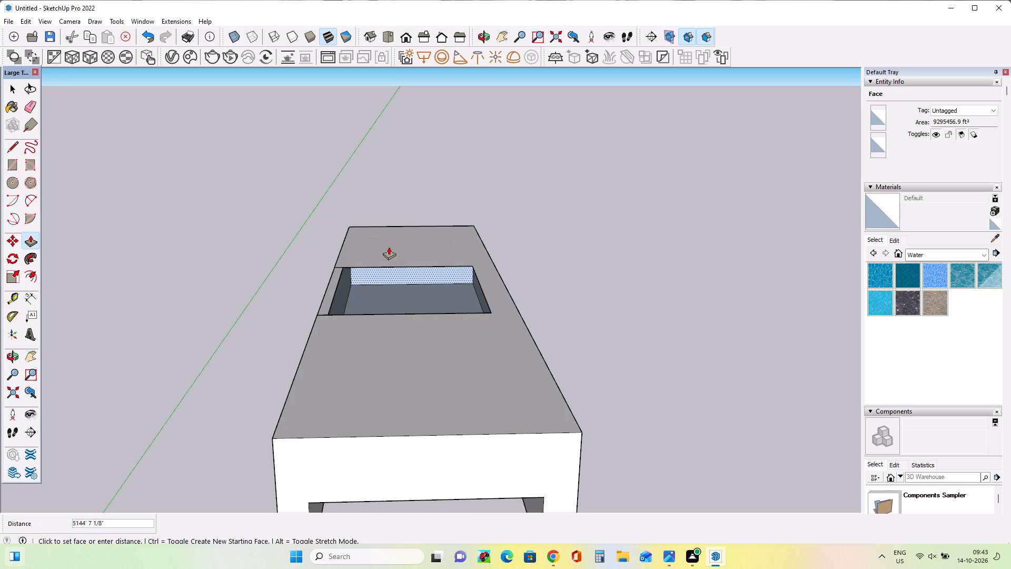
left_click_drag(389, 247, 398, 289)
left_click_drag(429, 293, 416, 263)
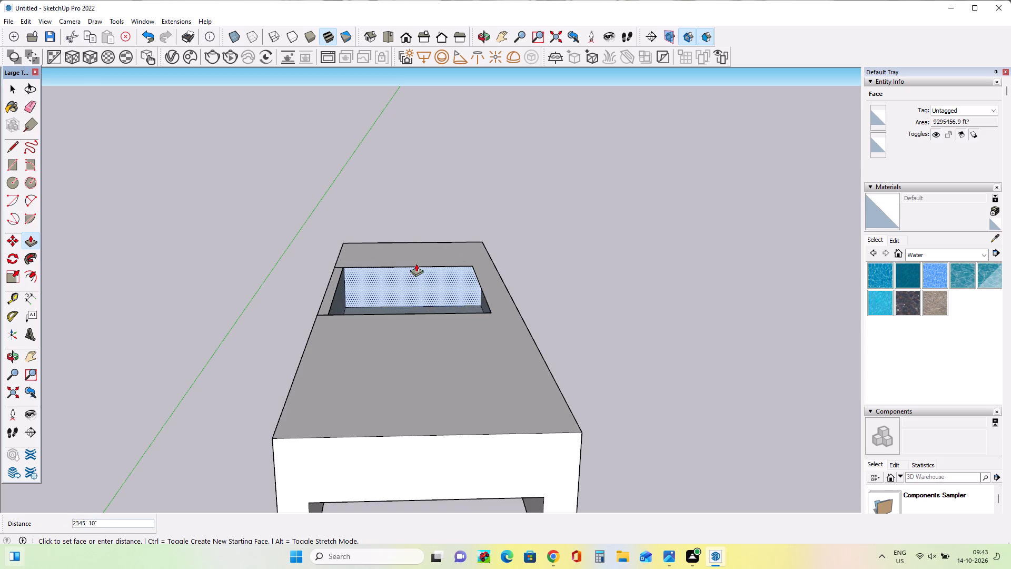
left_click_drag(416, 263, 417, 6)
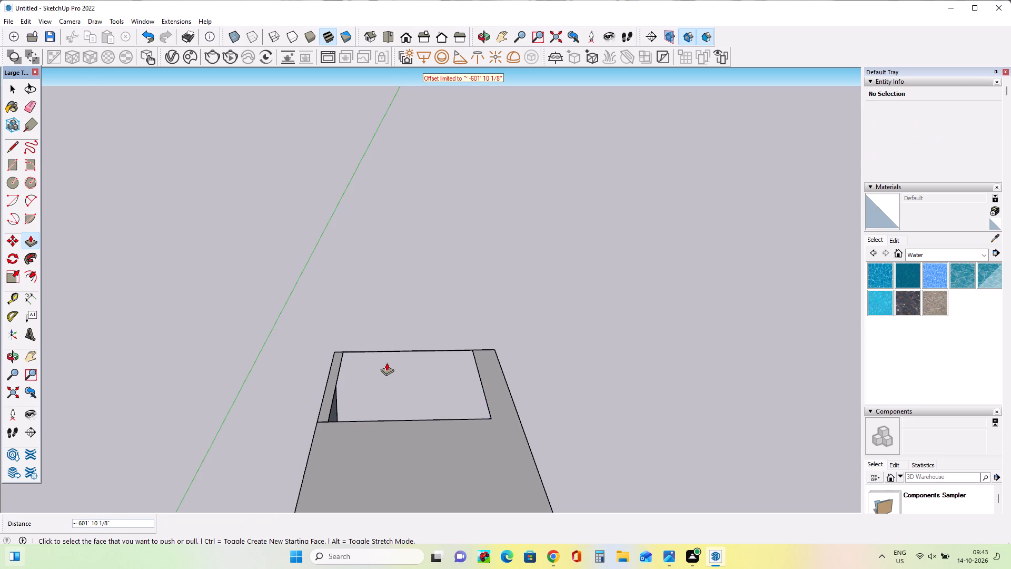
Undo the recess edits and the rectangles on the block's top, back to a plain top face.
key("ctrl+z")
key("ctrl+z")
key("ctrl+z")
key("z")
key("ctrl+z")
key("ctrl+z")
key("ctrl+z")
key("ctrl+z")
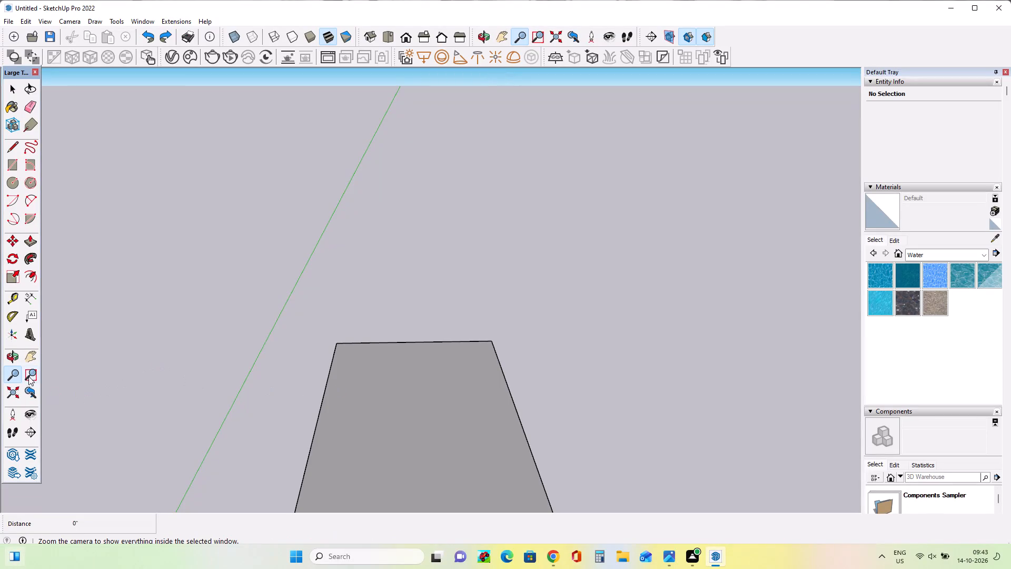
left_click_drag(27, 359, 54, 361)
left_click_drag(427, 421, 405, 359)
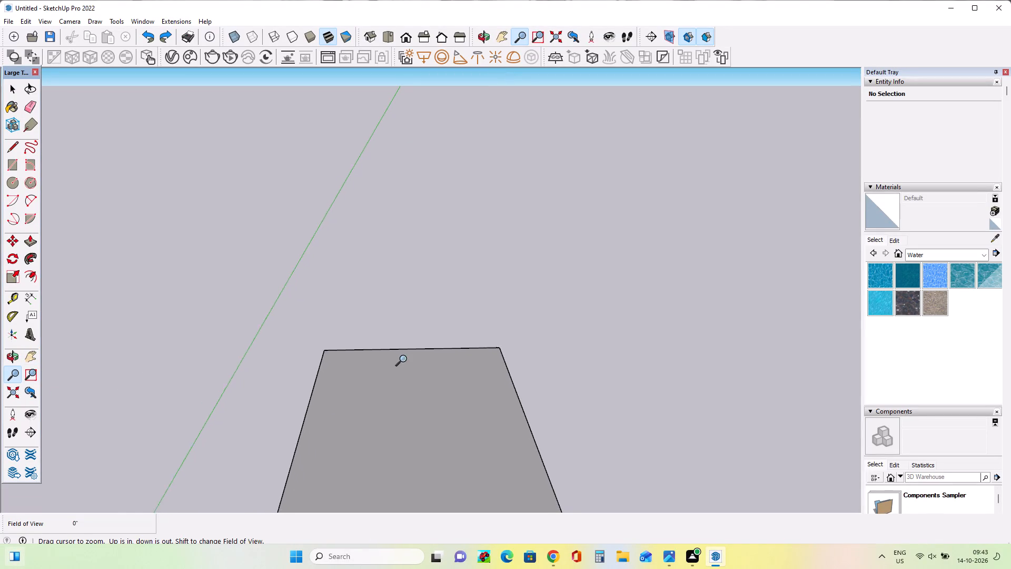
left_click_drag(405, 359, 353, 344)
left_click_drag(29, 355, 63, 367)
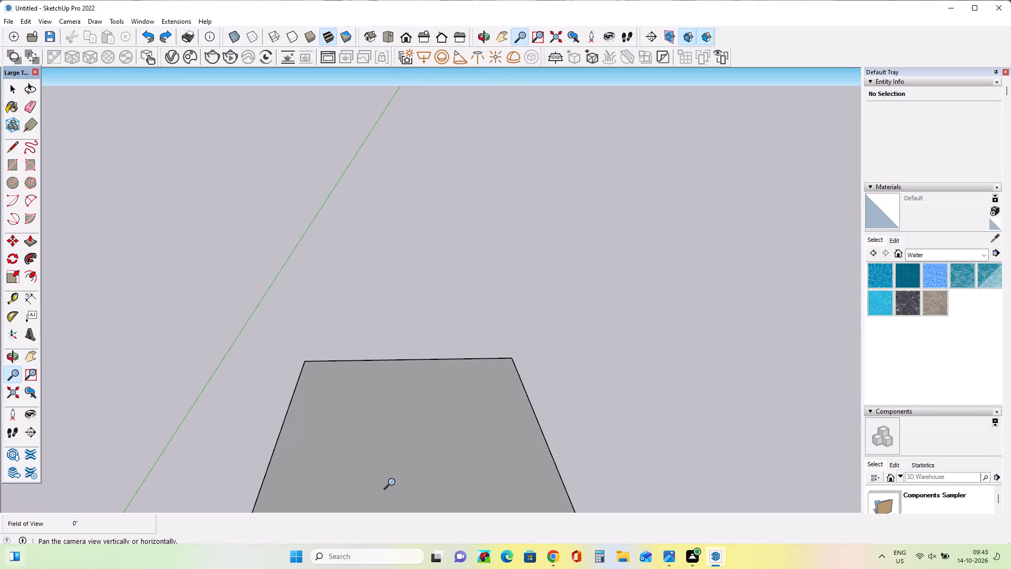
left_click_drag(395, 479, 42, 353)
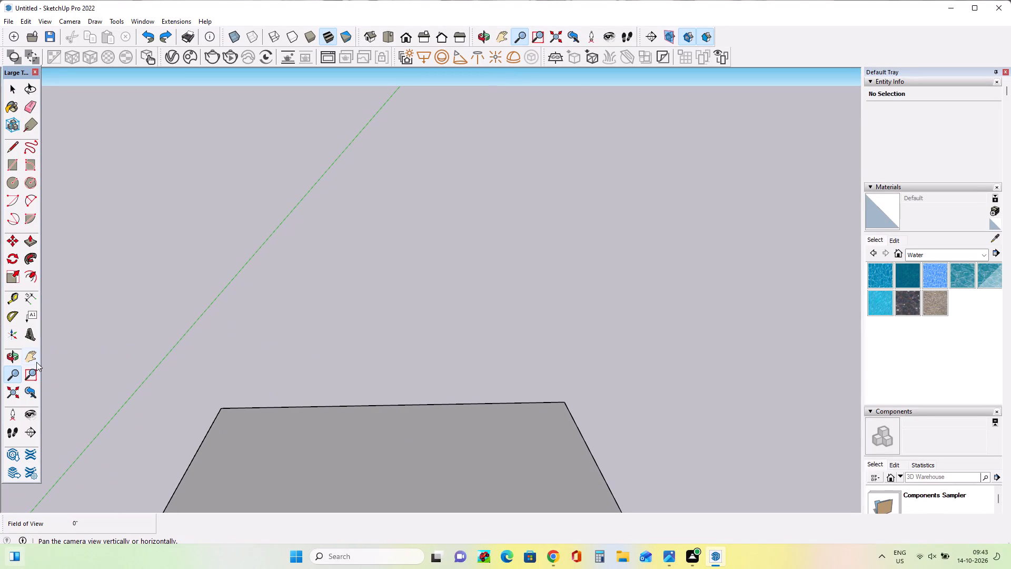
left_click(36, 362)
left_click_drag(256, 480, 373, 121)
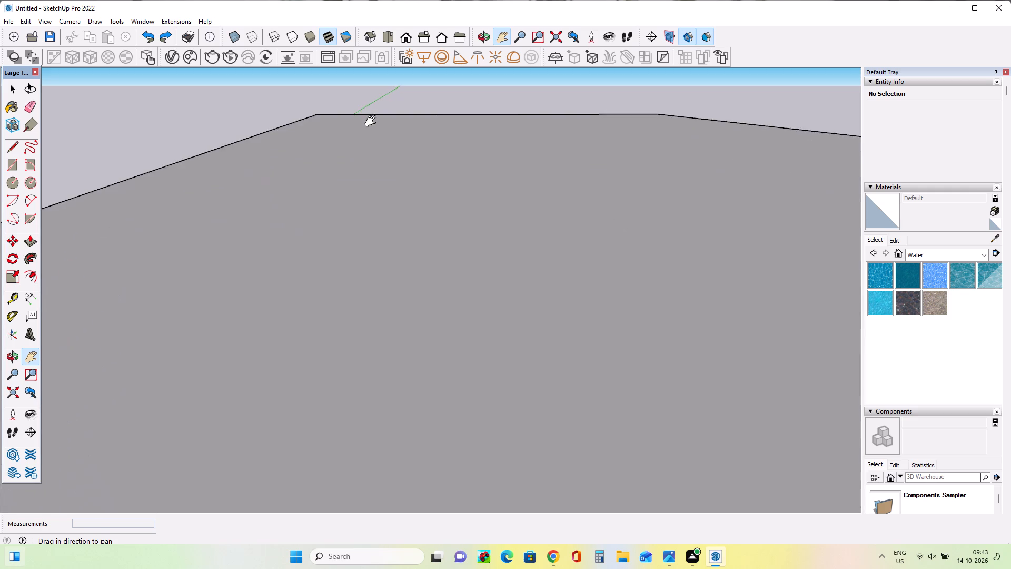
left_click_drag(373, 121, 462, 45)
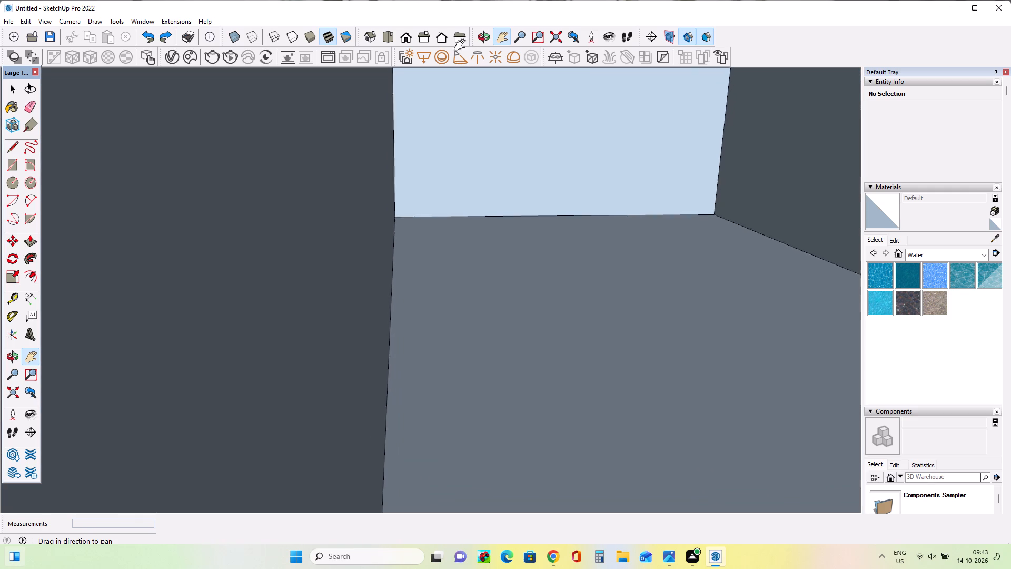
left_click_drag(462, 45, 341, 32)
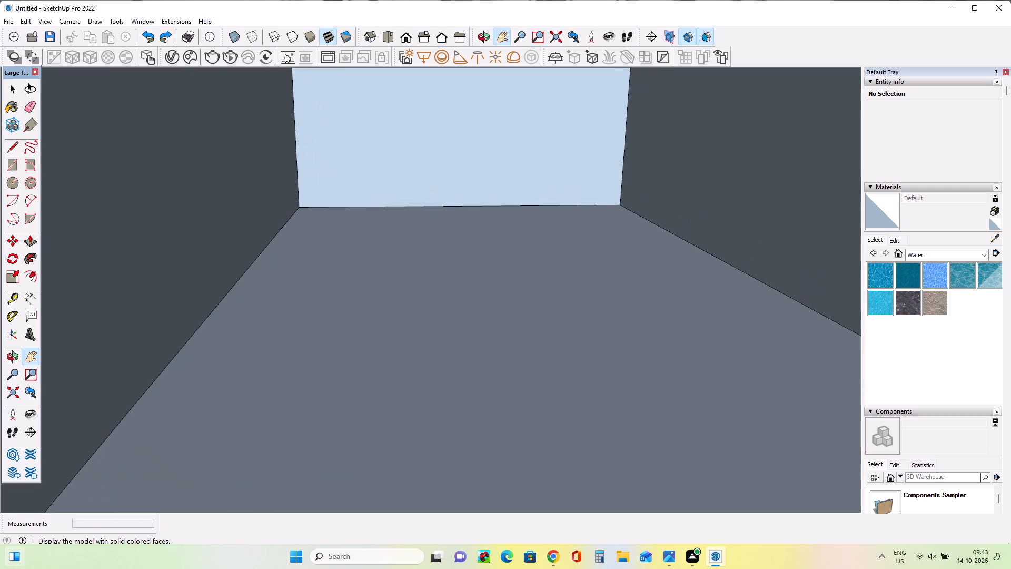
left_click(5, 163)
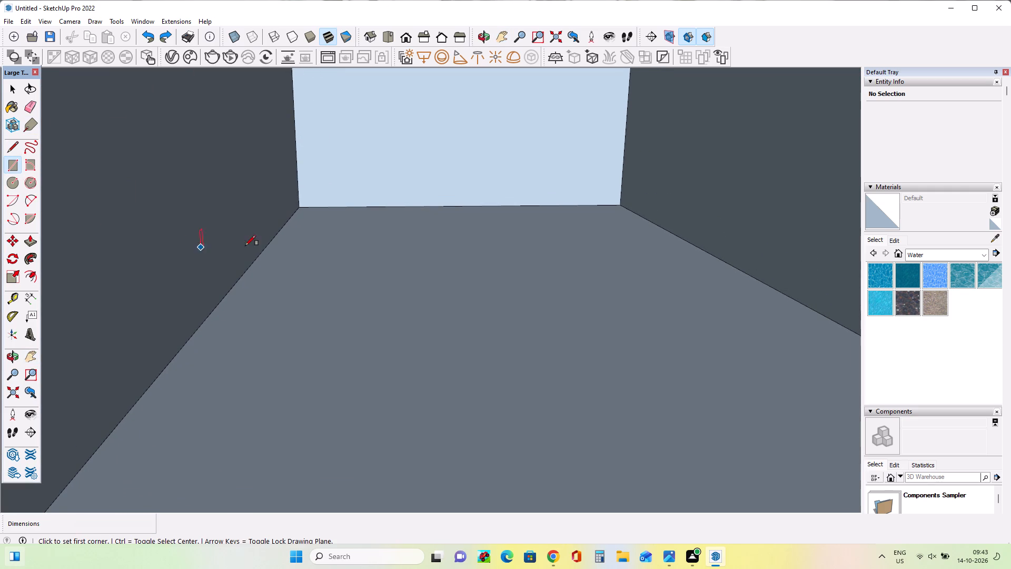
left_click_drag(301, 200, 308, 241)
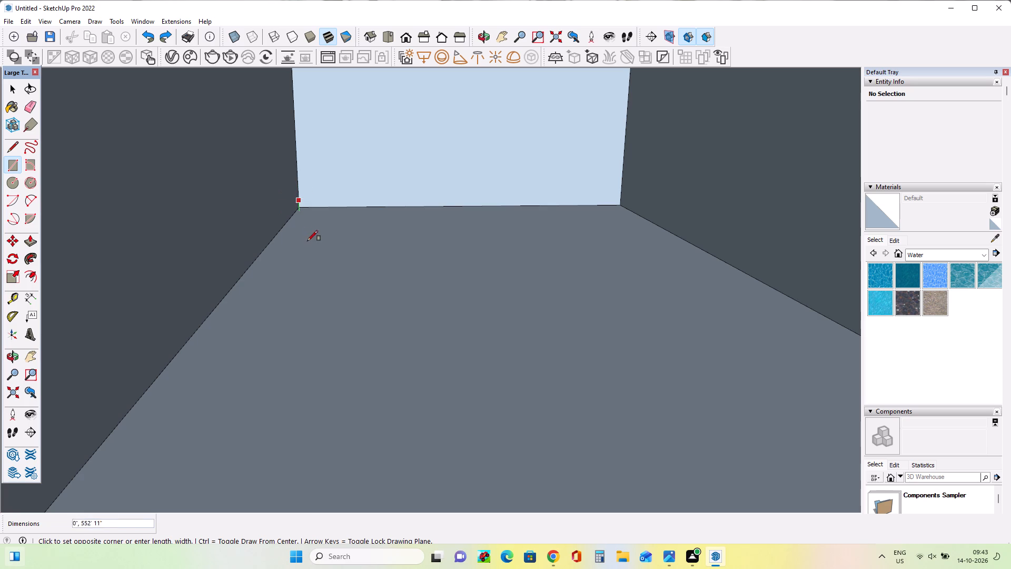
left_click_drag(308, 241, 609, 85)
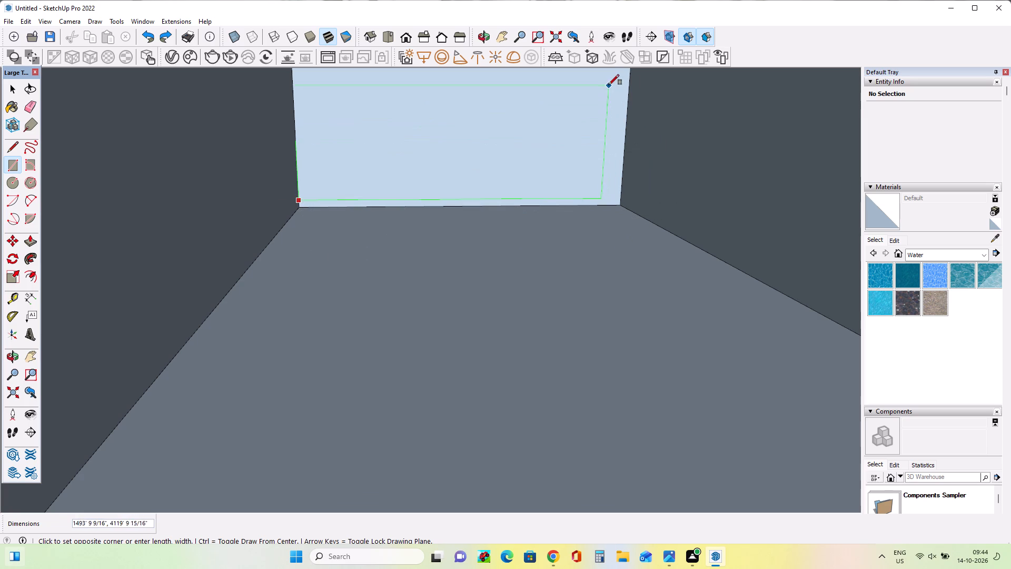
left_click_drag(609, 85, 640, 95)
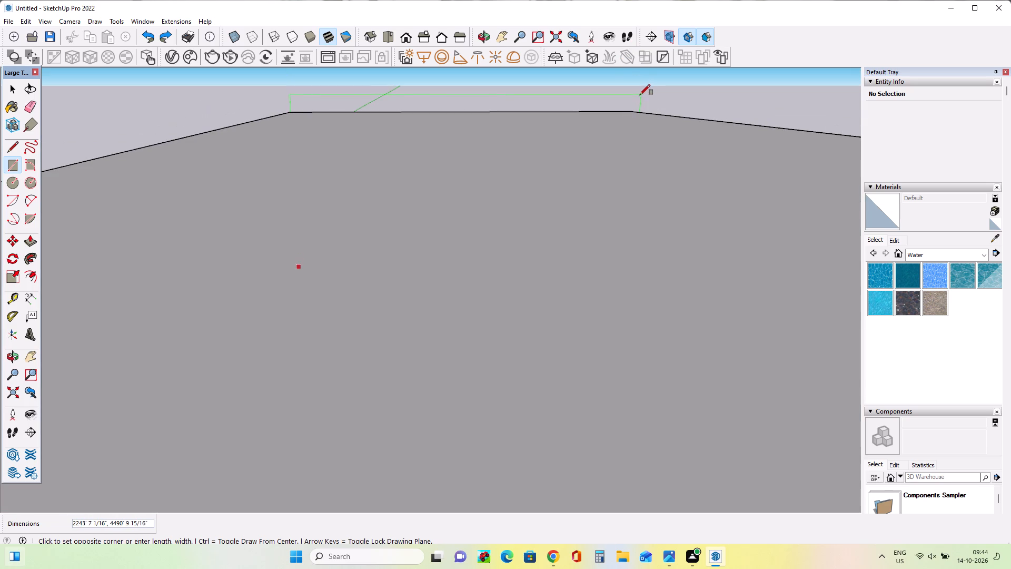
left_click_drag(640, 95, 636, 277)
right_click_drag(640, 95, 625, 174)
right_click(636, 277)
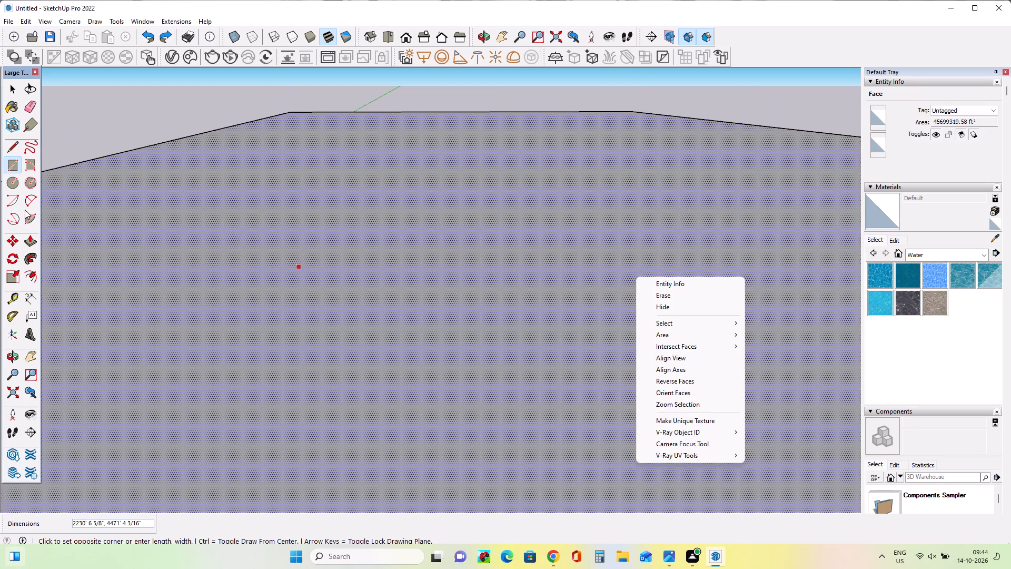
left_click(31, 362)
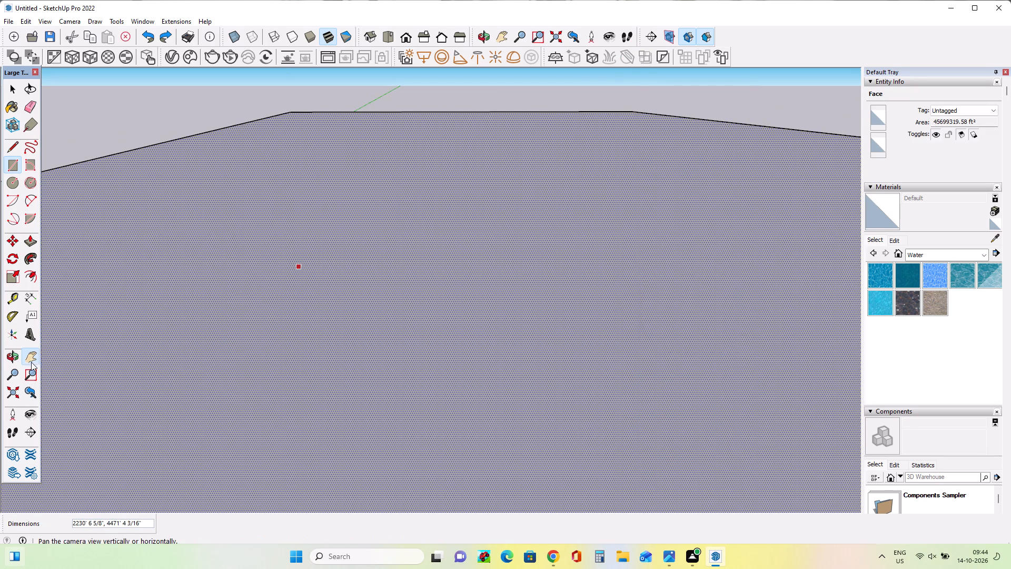
Push/Pull the block's selected top face up and down several times, ending with a lowering of about 539'.
left_click_drag(130, 431, 143, 176)
left_click_drag(218, 446, 193, 197)
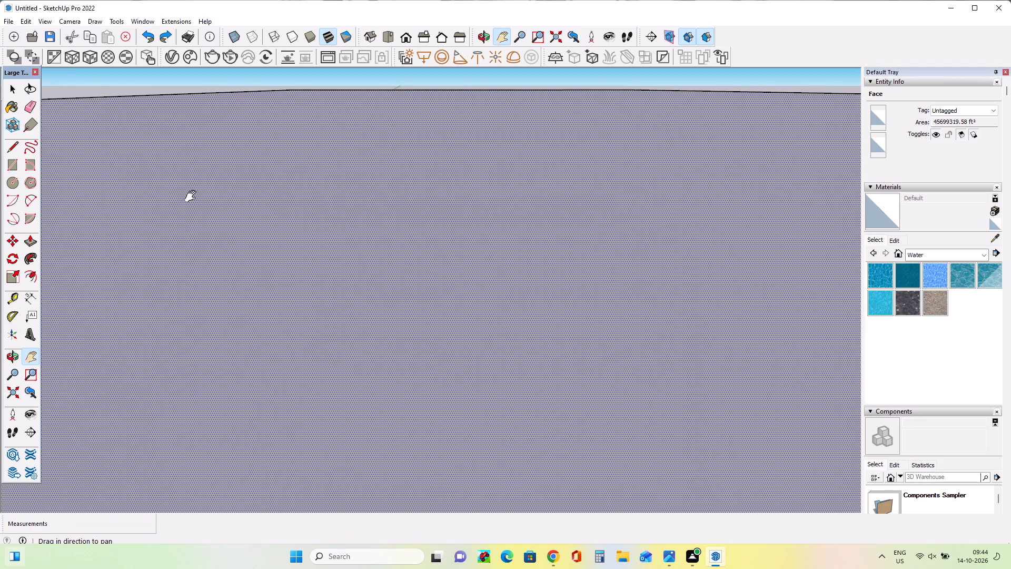
left_click_drag(193, 197, 191, 141)
left_click_drag(177, 408, 200, 182)
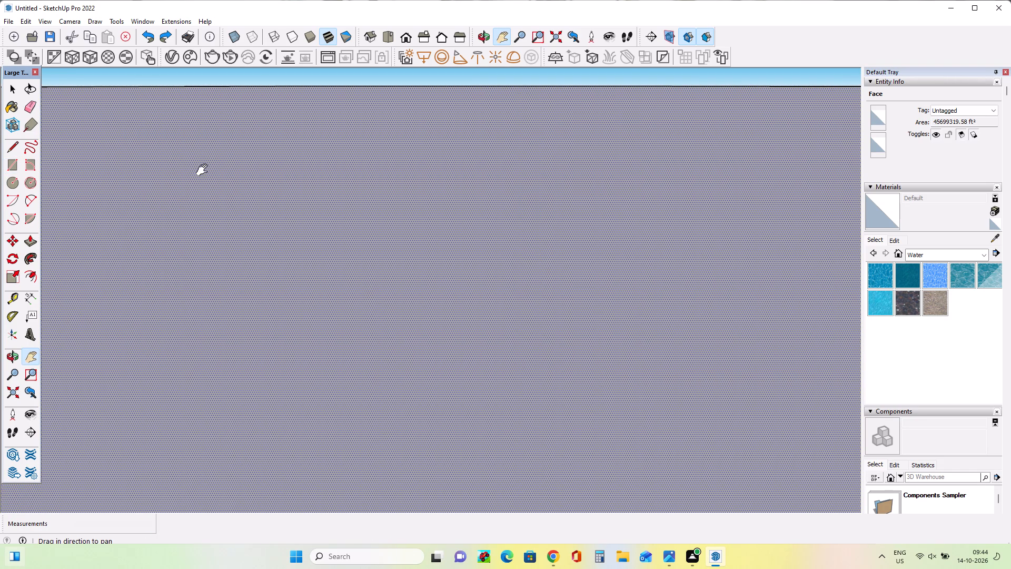
scroll(205, 174, "down", 18)
scroll(206, 180, "up", 1)
scroll(206, 180, "down", 3)
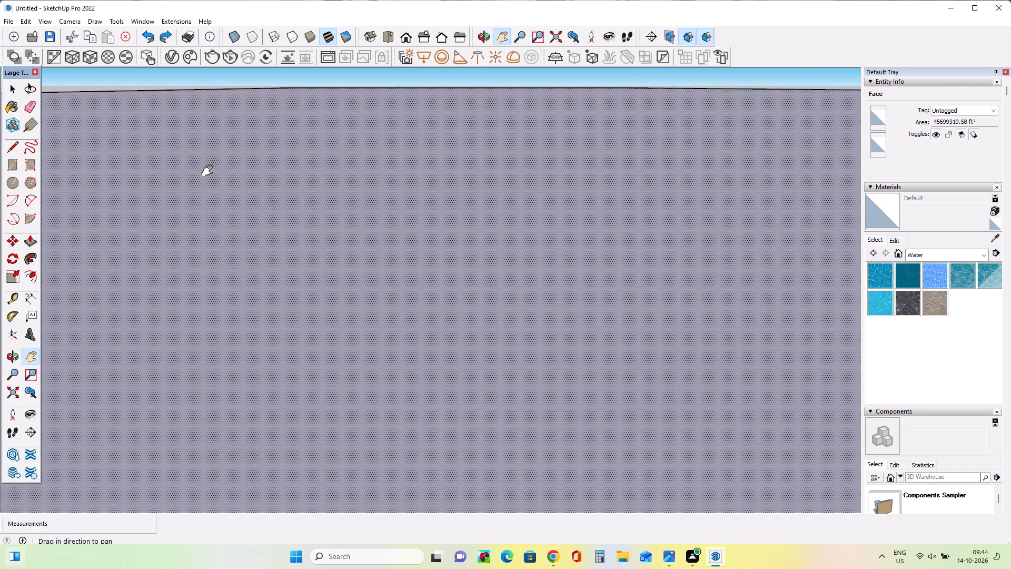
scroll(210, 171, "down", 3)
scroll(213, 165, "up", 1)
scroll(213, 165, "down", 2)
scroll(213, 165, "up", 15)
scroll(219, 150, "down", 8)
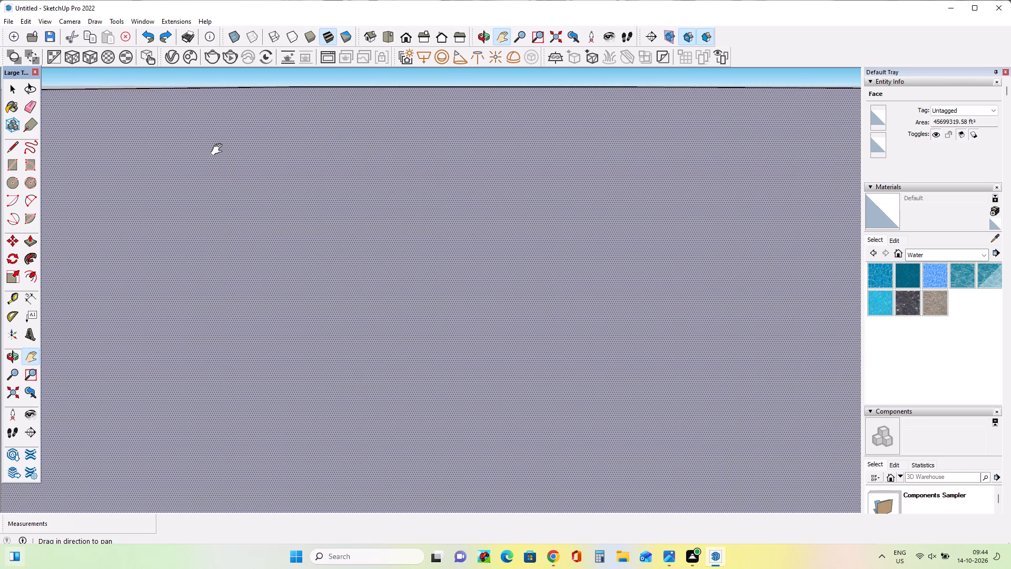
scroll(219, 150, "down", 2)
scroll(219, 150, "up", 1)
scroll(219, 150, "down", 20)
scroll(219, 150, "down", 6)
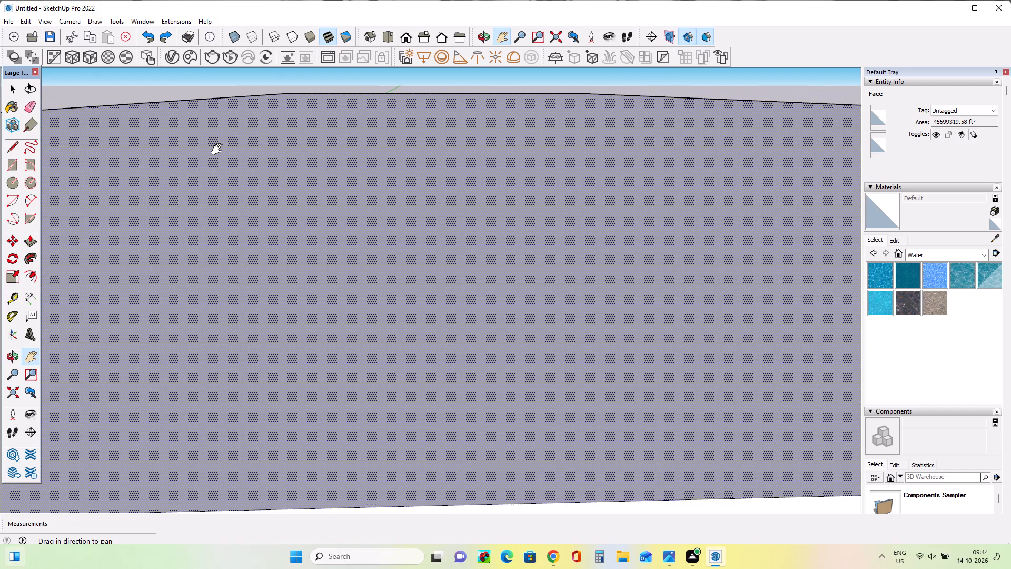
scroll(219, 150, "down", 14)
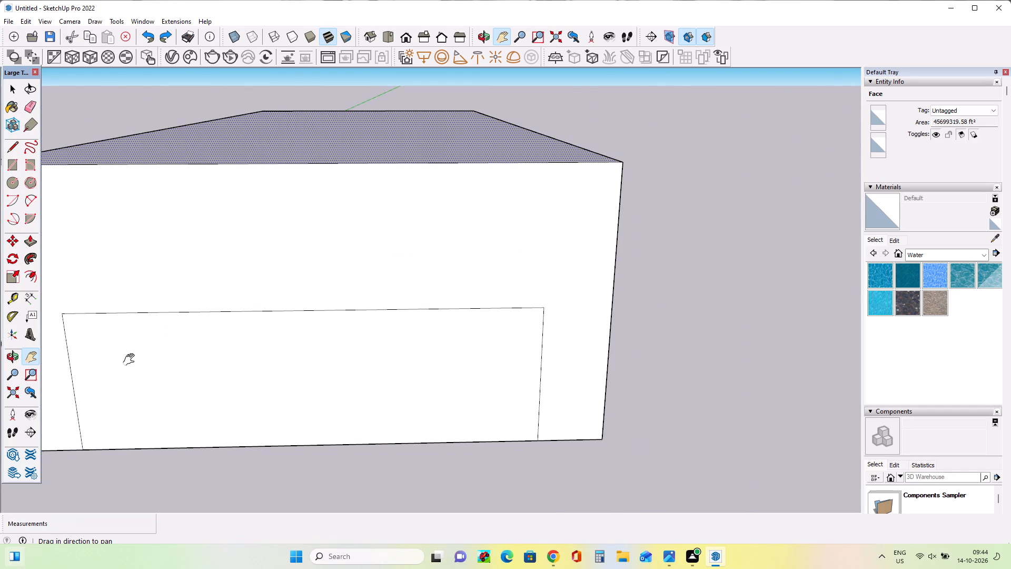
left_click(32, 237)
left_click_drag(251, 382, 252, 300)
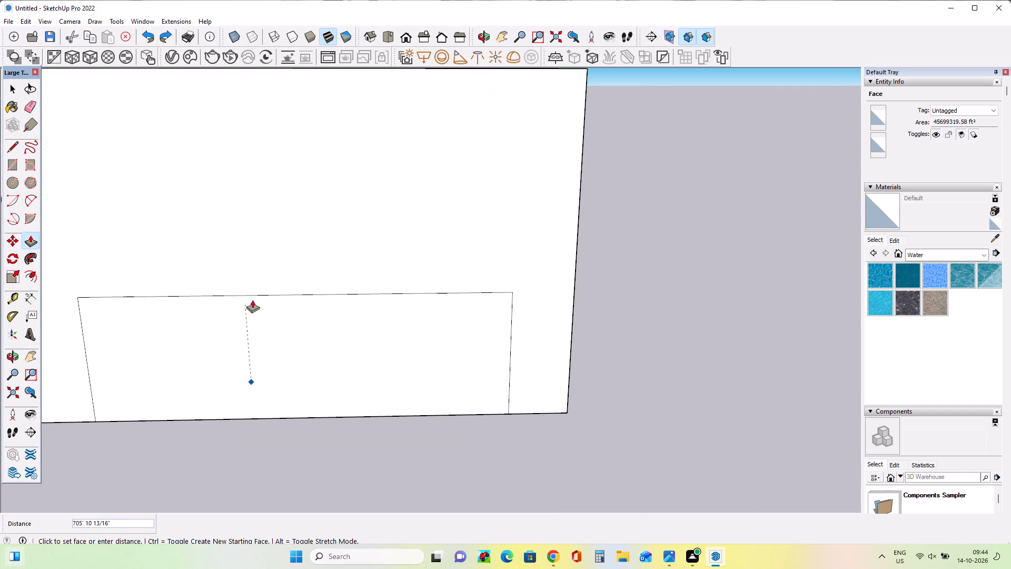
left_click_drag(252, 300, 262, 366)
left_click_drag(272, 380, 276, 361)
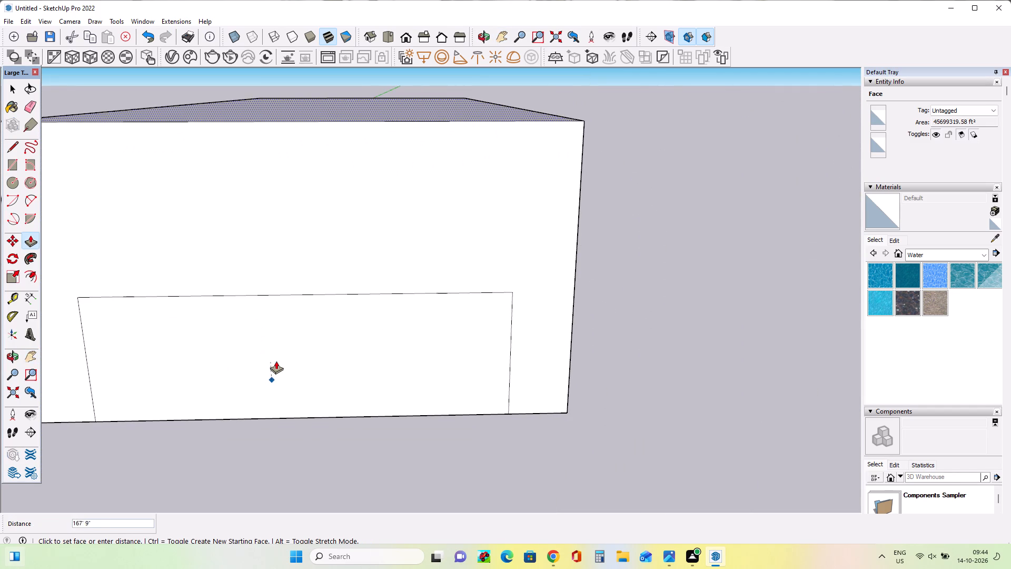
left_click_drag(276, 361, 282, 397)
left_click_drag(314, 368, 327, 377)
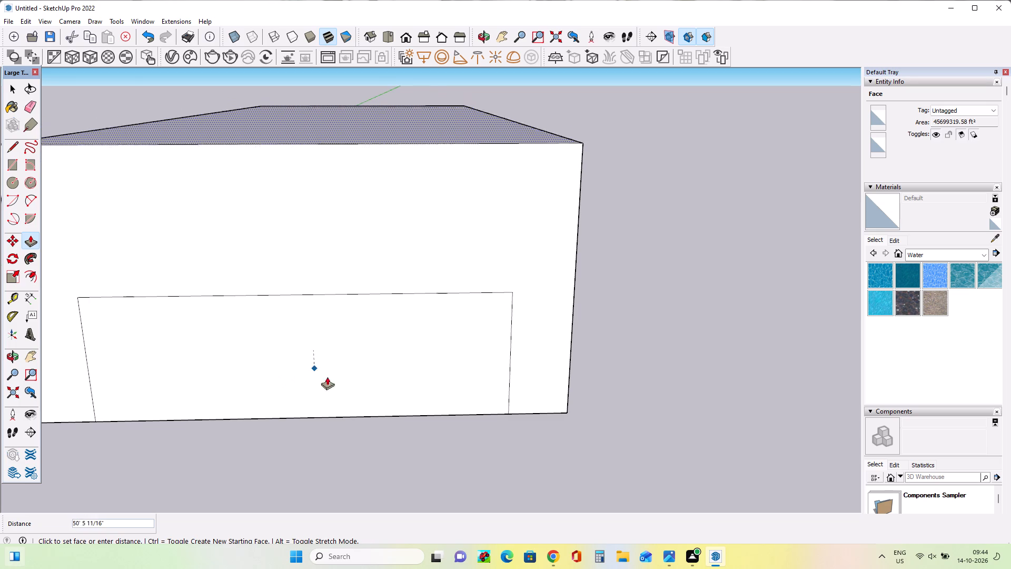
left_click_drag(327, 377, 343, 426)
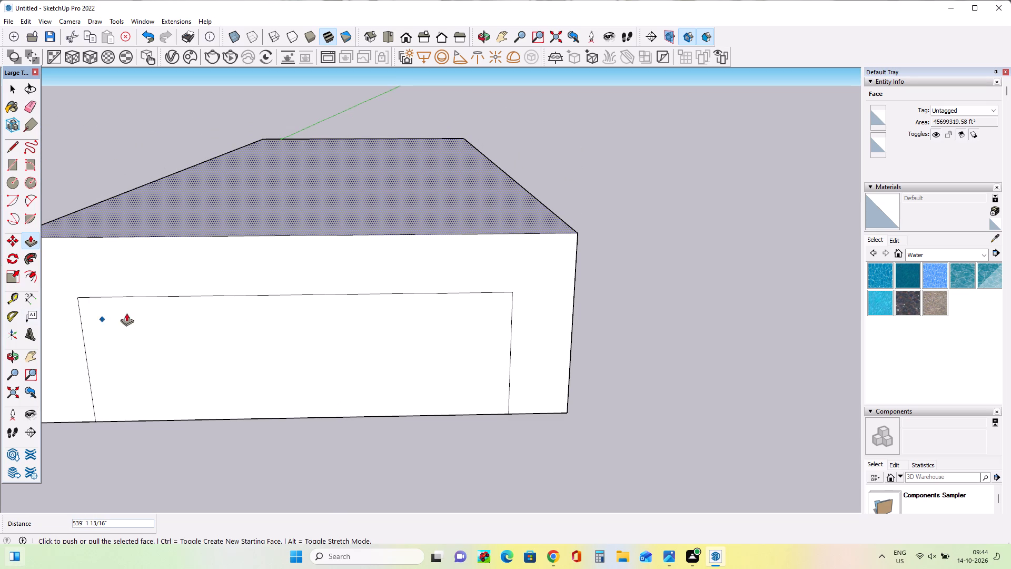
Push/Pull the block's top face up about 506', down about 280', and down about another 58'.
left_click_drag(189, 351, 182, 291)
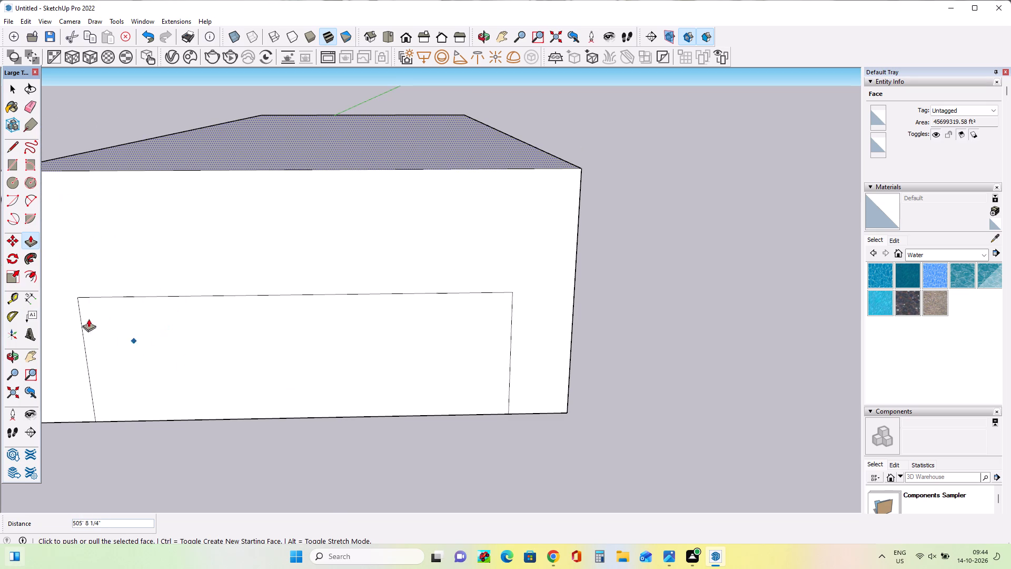
left_click_drag(197, 389, 203, 375)
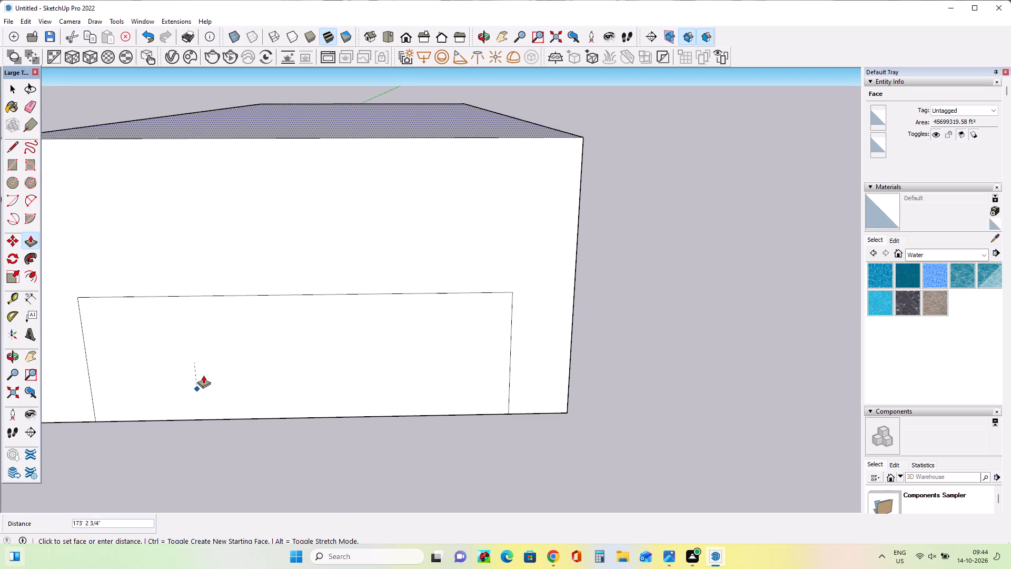
left_click_drag(203, 375, 212, 416)
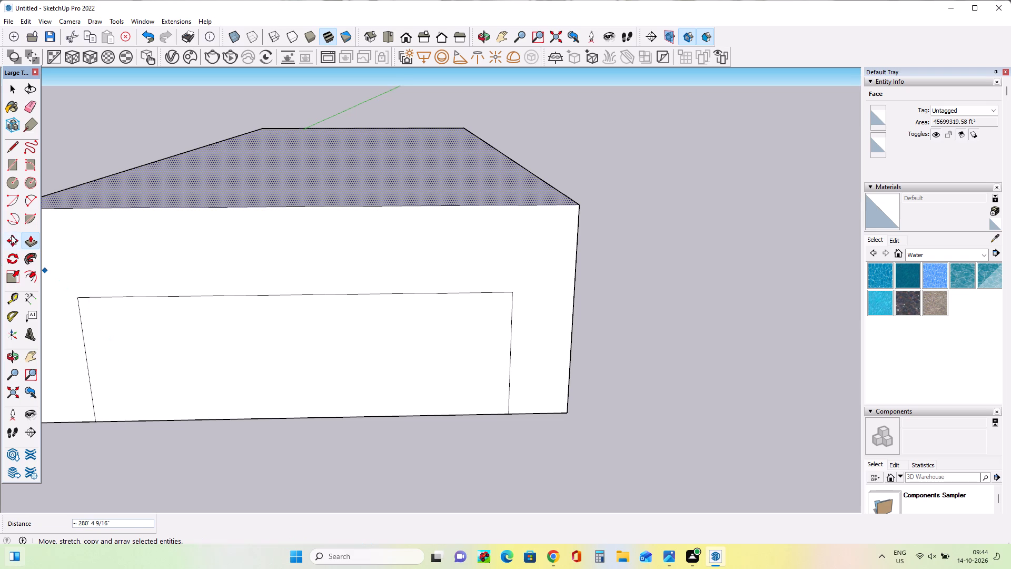
left_click_drag(11, 238, 11, 261)
left_click_drag(10, 165, 10, 176)
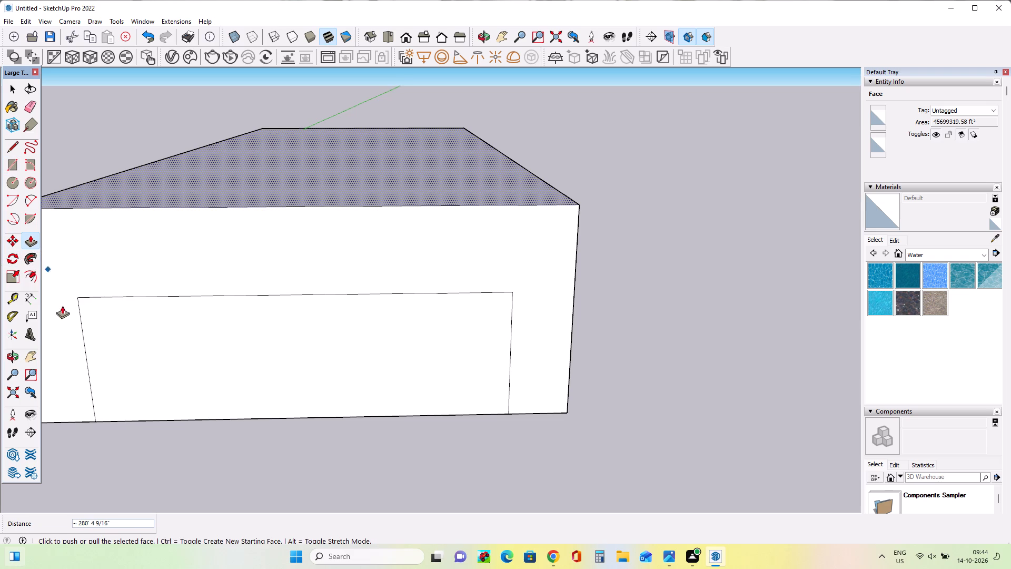
left_click_drag(80, 290, 80, 298)
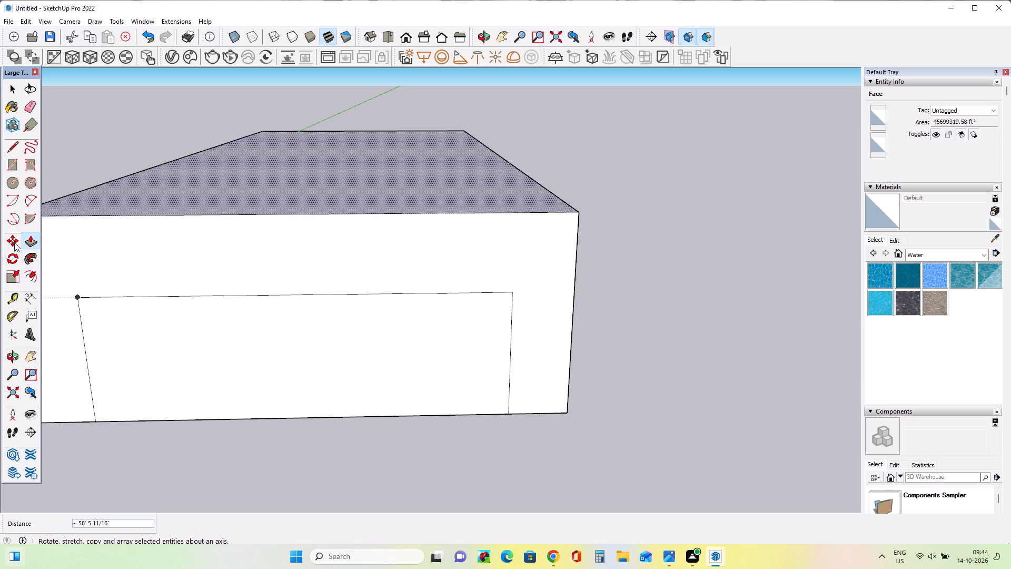
Draw a rectangle about 3435' by 1074' over the outlined rectangle at the base of the block's front face.
left_click(15, 159)
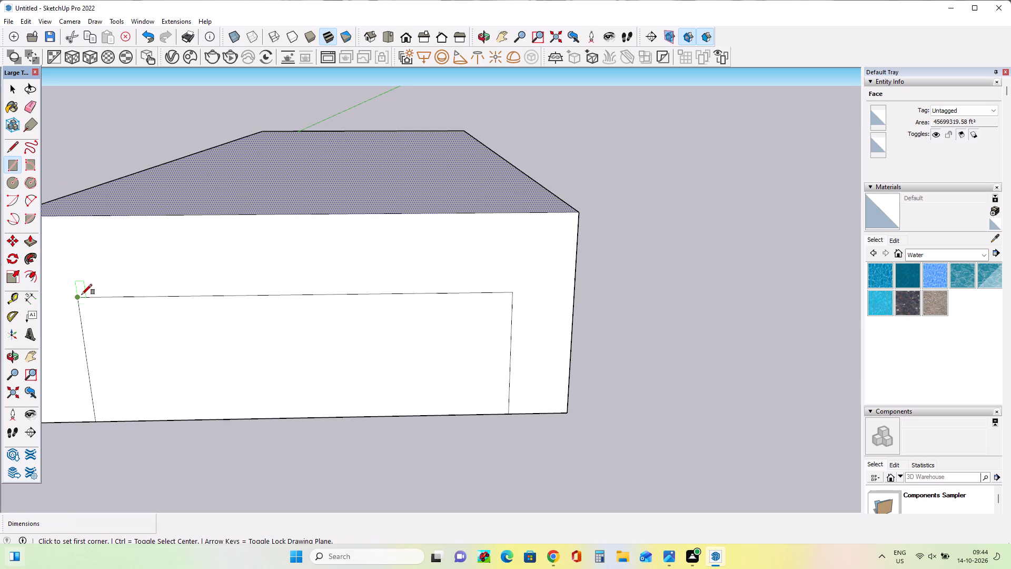
left_click_drag(81, 298, 457, 406)
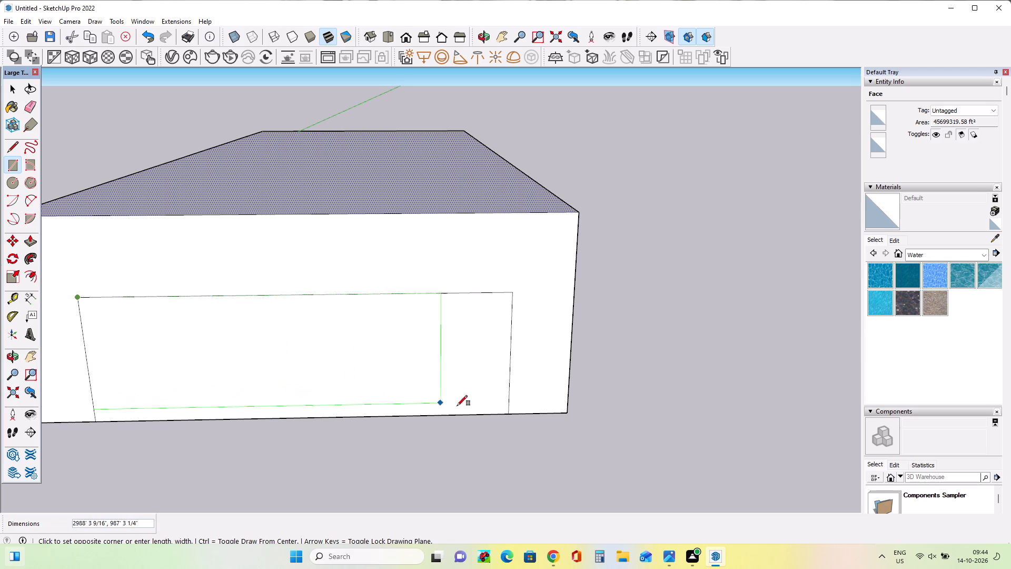
left_click_drag(457, 406, 509, 416)
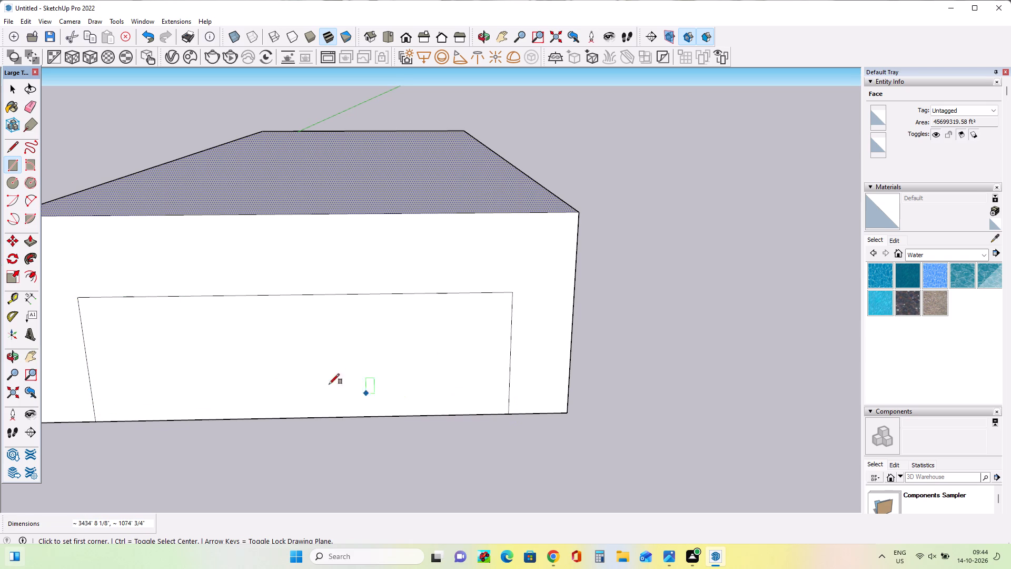
Push/Pull the block's selected top face in small moves, finishing about 81' up and then about 125' down.
left_click_drag(24, 241, 32, 248)
left_click_drag(257, 390, 257, 375)
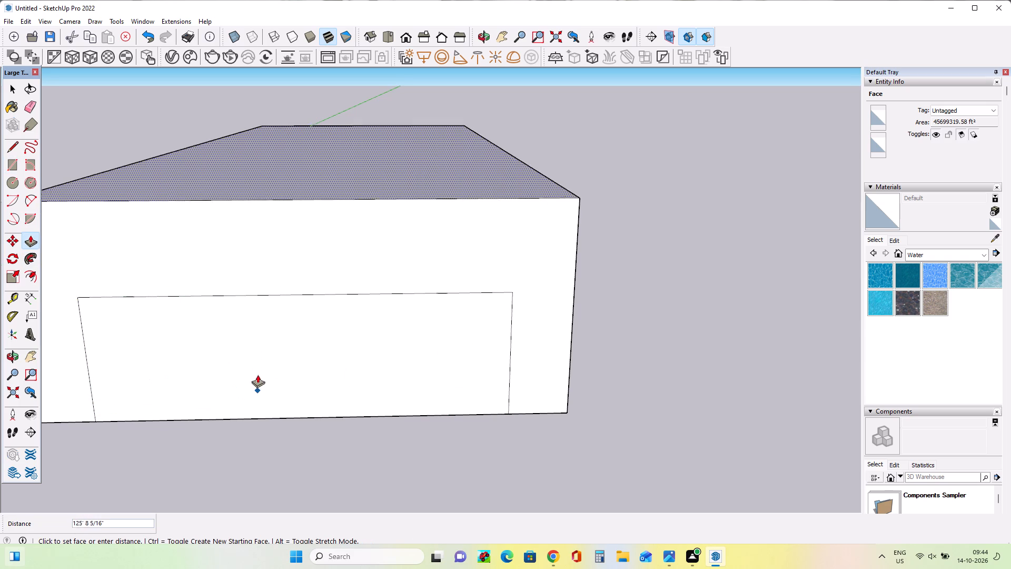
left_click_drag(257, 375, 260, 378)
left_click_drag(289, 374, 308, 290)
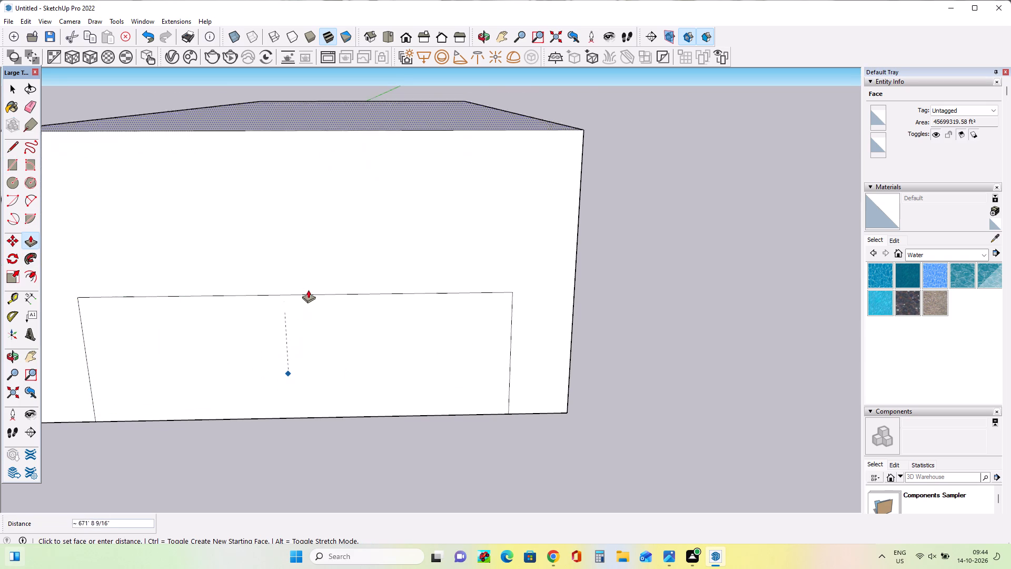
left_click_drag(308, 290, 299, 373)
right_click_drag(319, 248, 319, 243)
right_click_drag(319, 239, 319, 268)
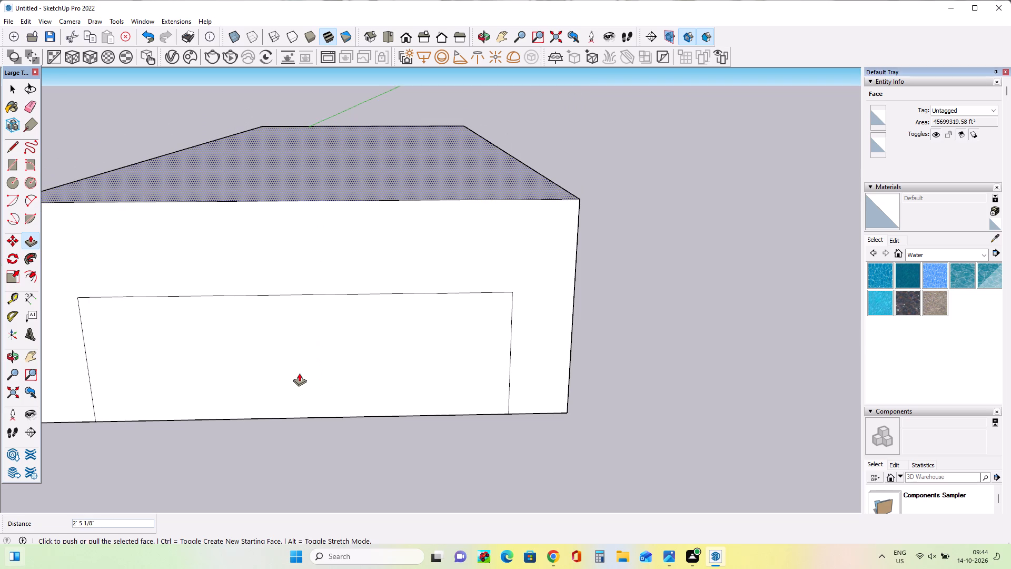
left_click_drag(288, 373, 292, 364)
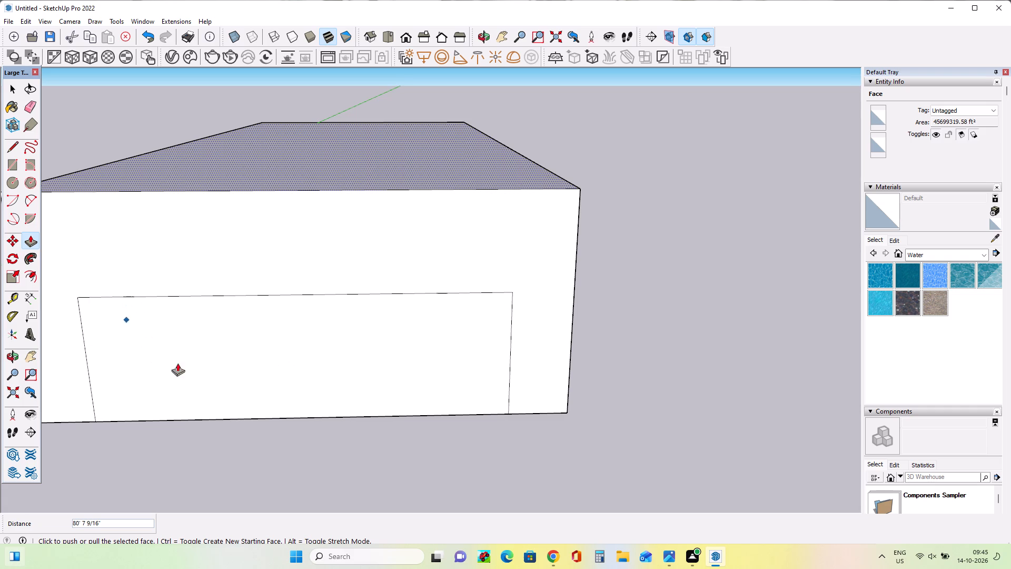
left_click_drag(277, 396, 269, 410)
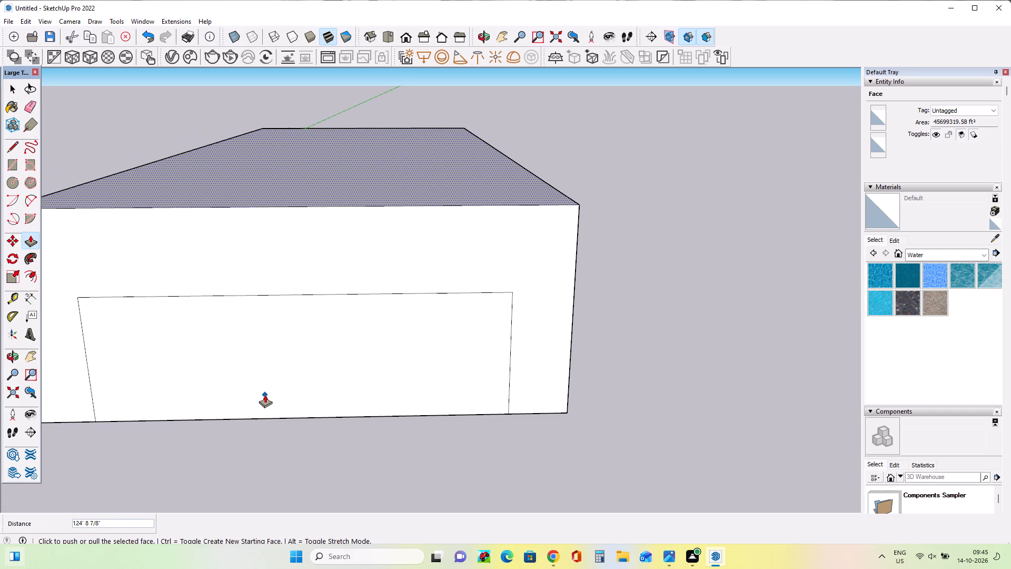
Push/Pull the block's selected top face up about 41'.
left_click_drag(265, 395, 266, 390)
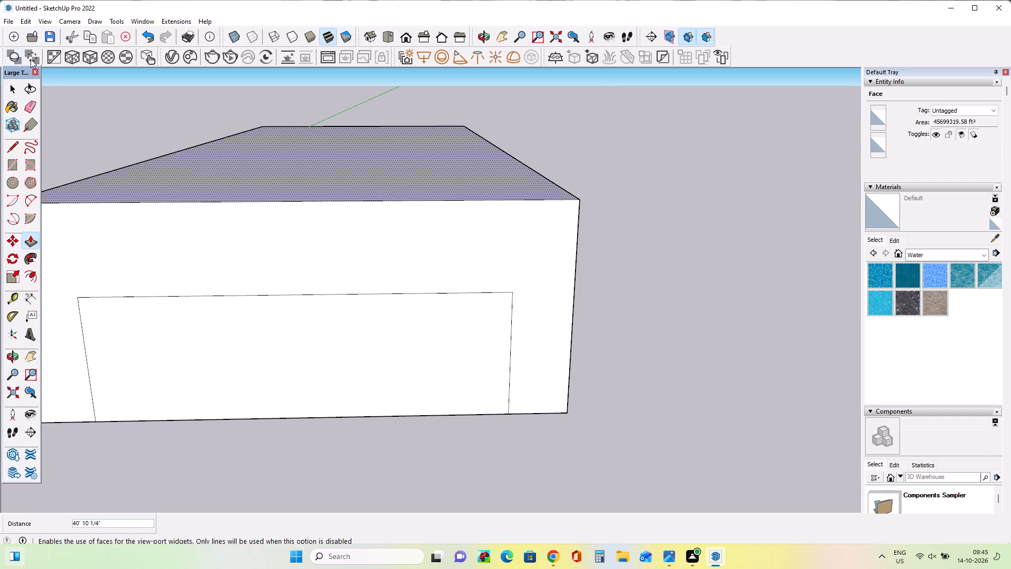
Push/Pull the rectangle on the block's front face inward by about 855', then about 1352', and on to a total depth of about 2692'.
left_click(9, 91)
left_click(370, 374)
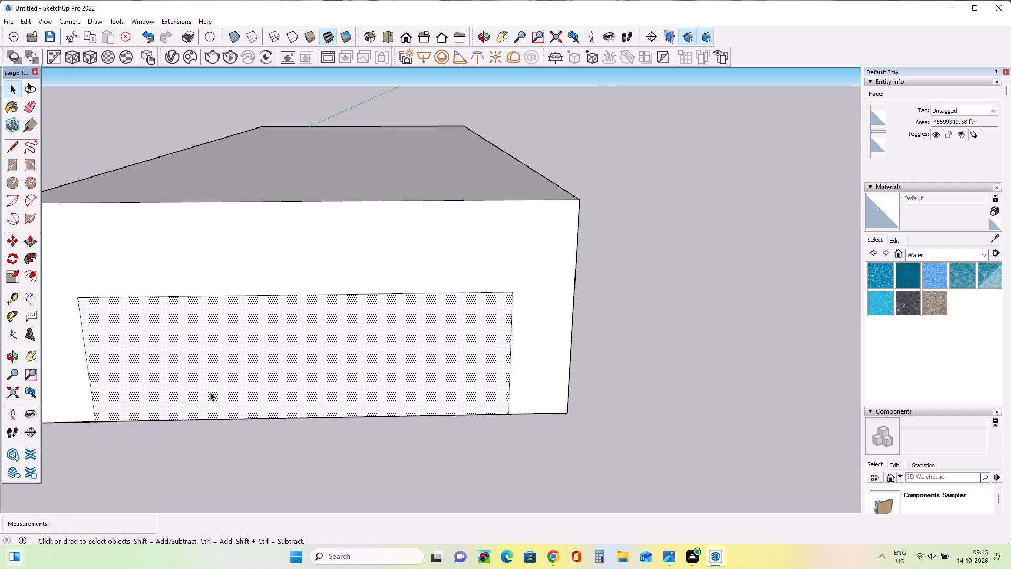
left_click(31, 237)
left_click(289, 362)
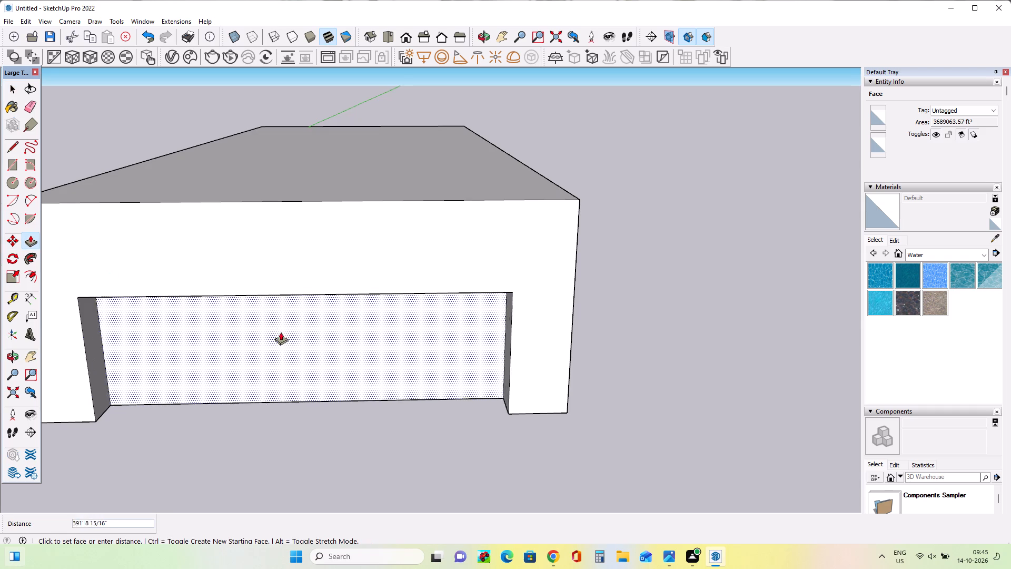
left_click(277, 315)
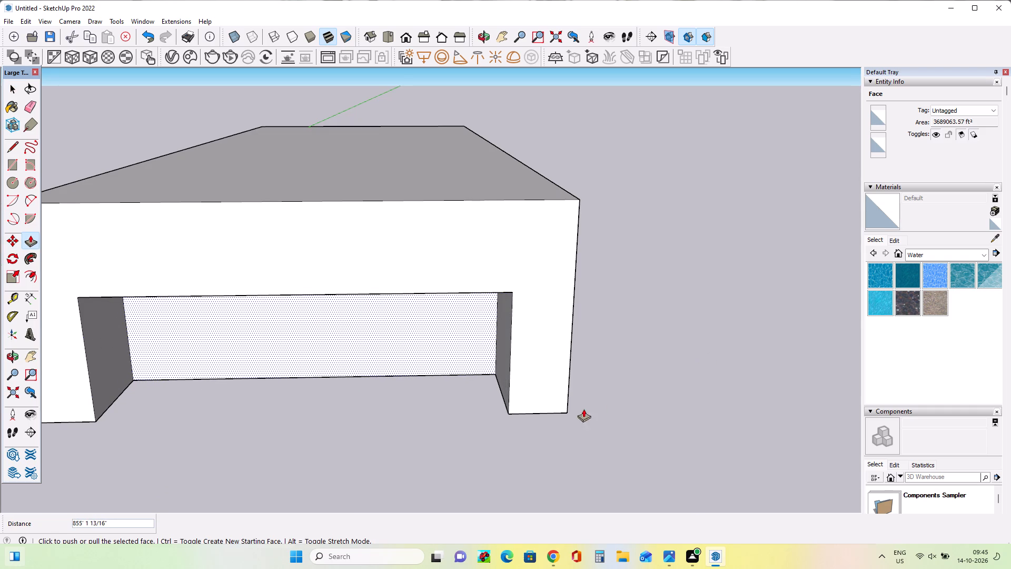
left_click(345, 352)
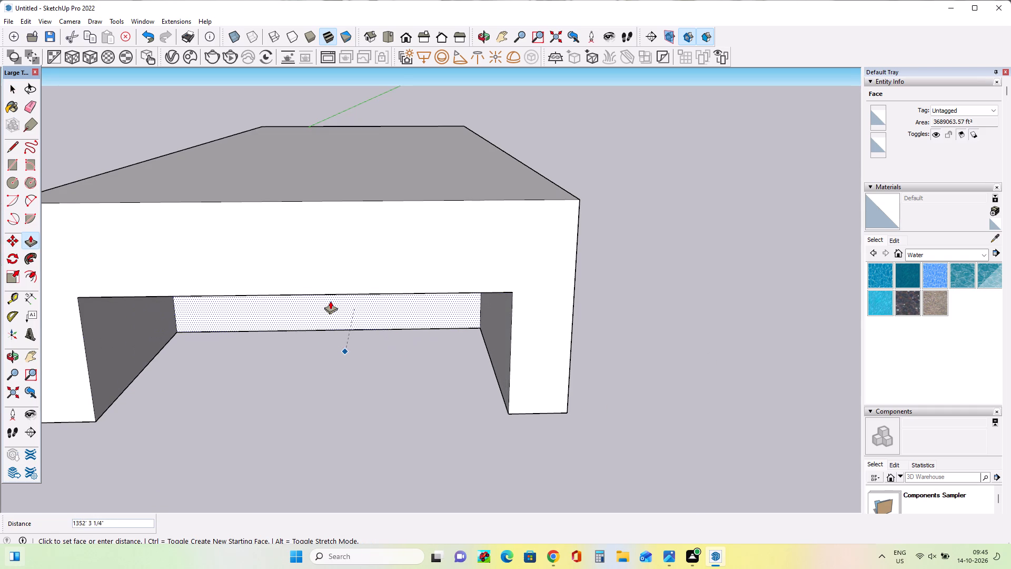
left_click(330, 301)
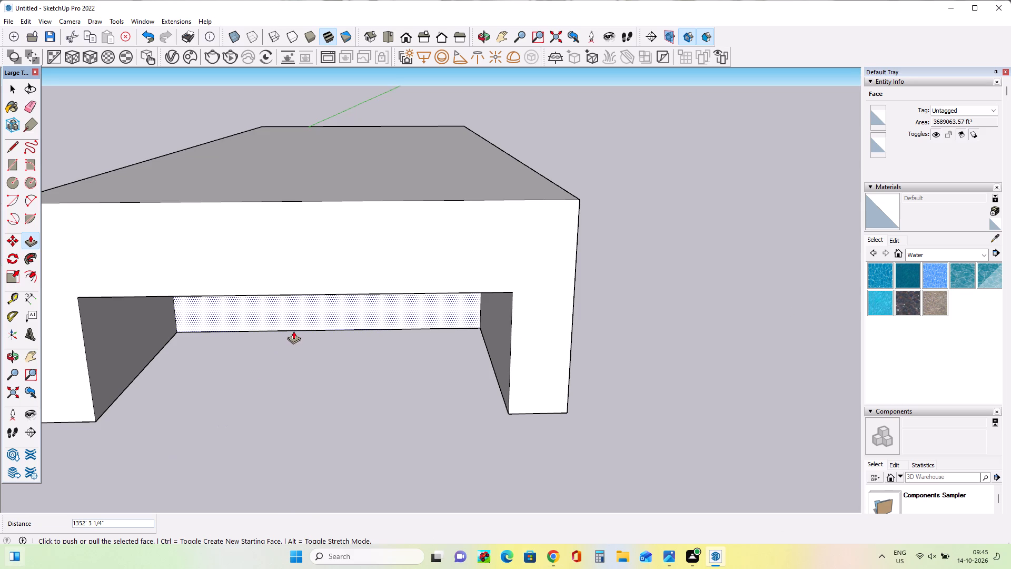
left_click_drag(300, 313, 292, 294)
left_click_drag(304, 341, 281, 223)
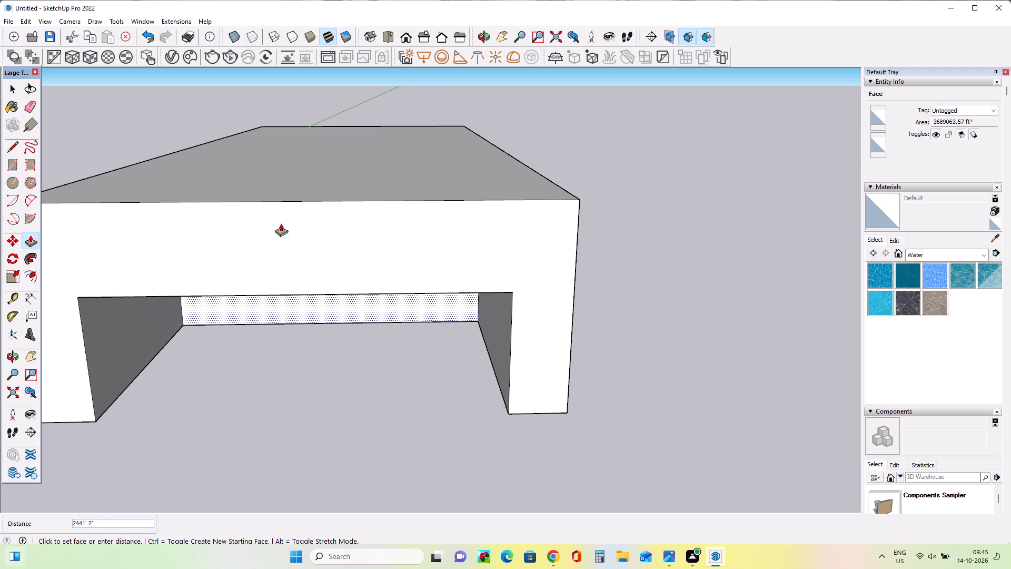
left_click_drag(281, 223, 278, 207)
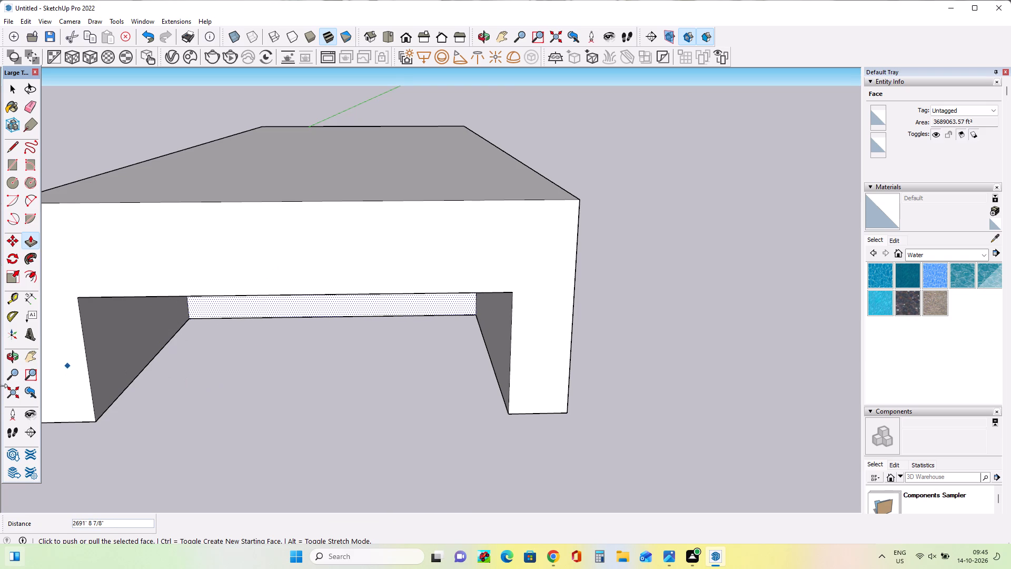
Push/Pull the recess's back wall about 2297' farther into the block.
left_click(37, 351)
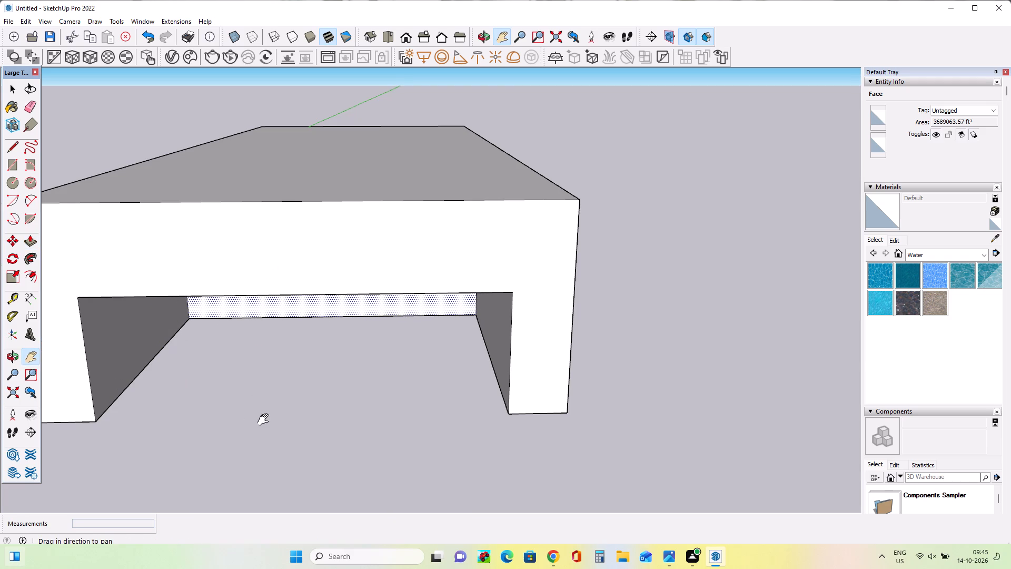
left_click_drag(265, 420, 336, 222)
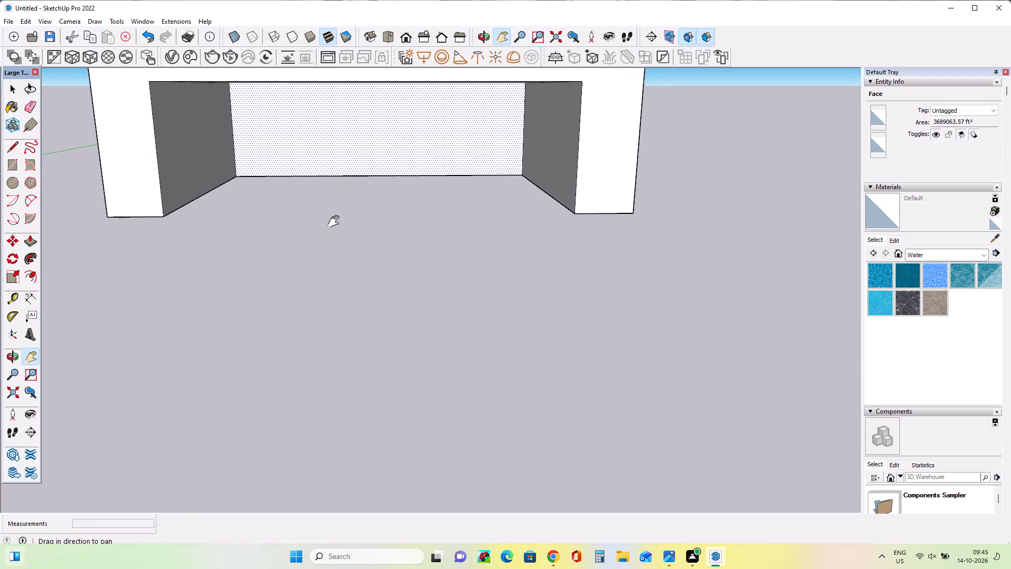
left_click_drag(336, 222, 364, 240)
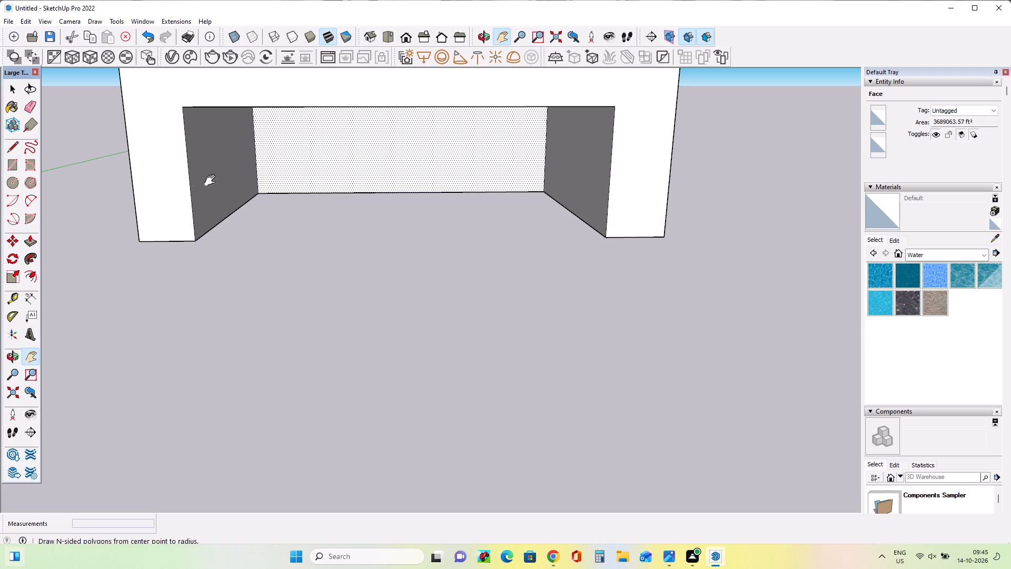
left_click(33, 236)
left_click_drag(334, 165, 333, 121)
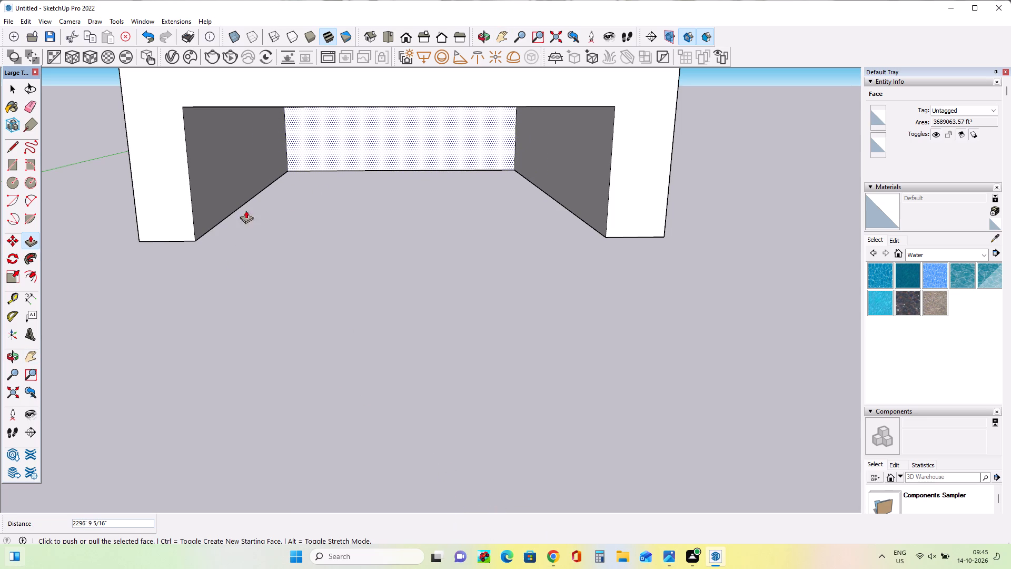
Draw a square about 135' wide and a surrounding rectangle about 2691' by 660' on the recess's back wall.
left_click(7, 167)
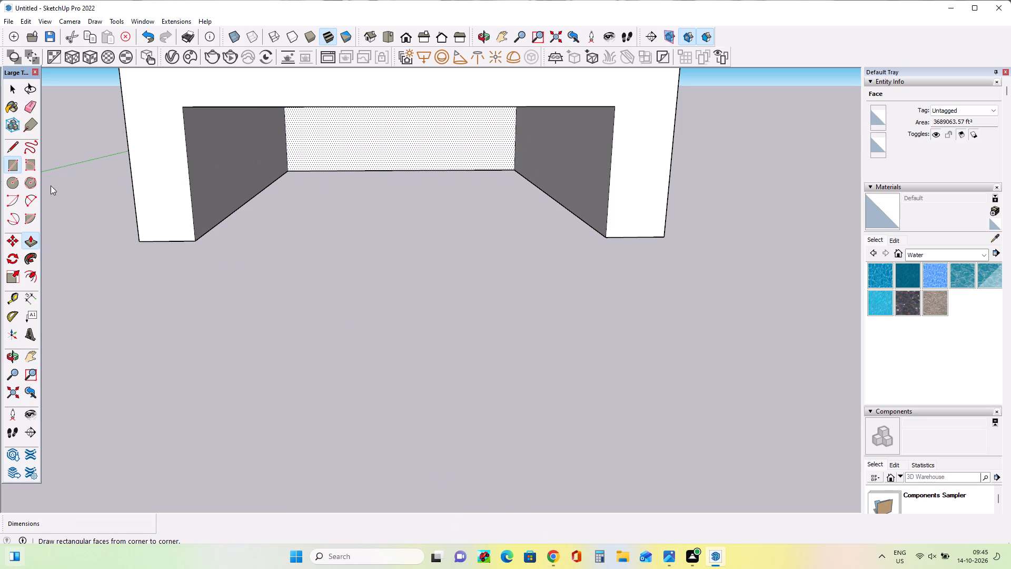
left_click_drag(319, 129, 320, 130)
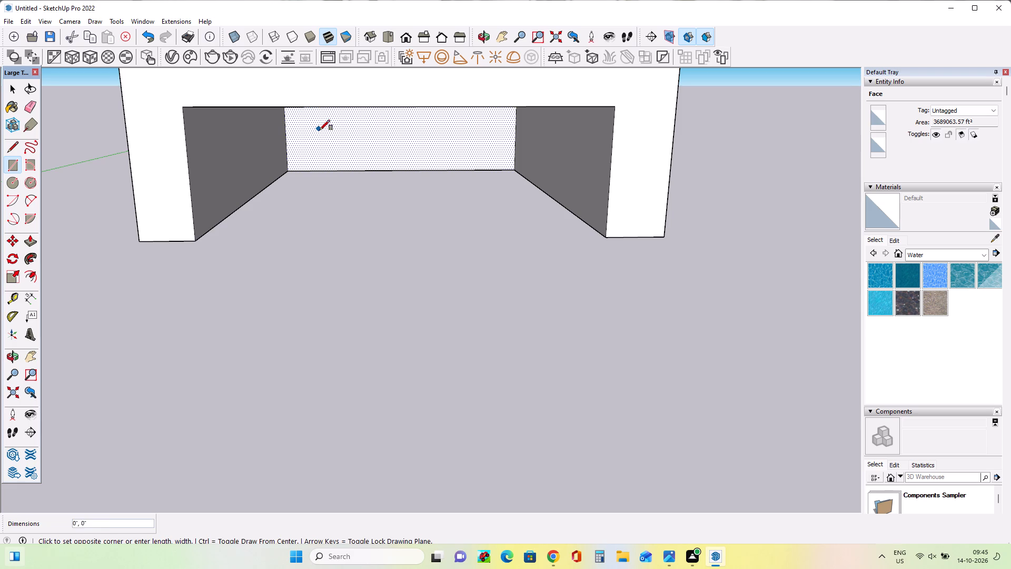
left_click_drag(320, 130, 328, 137)
left_click_drag(328, 137, 401, 153)
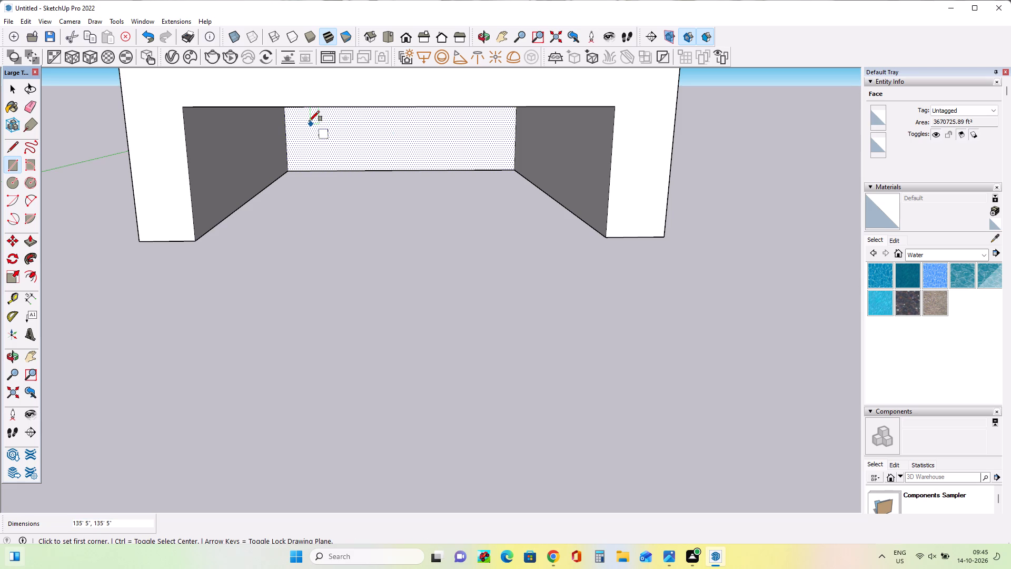
left_click_drag(309, 121, 450, 162)
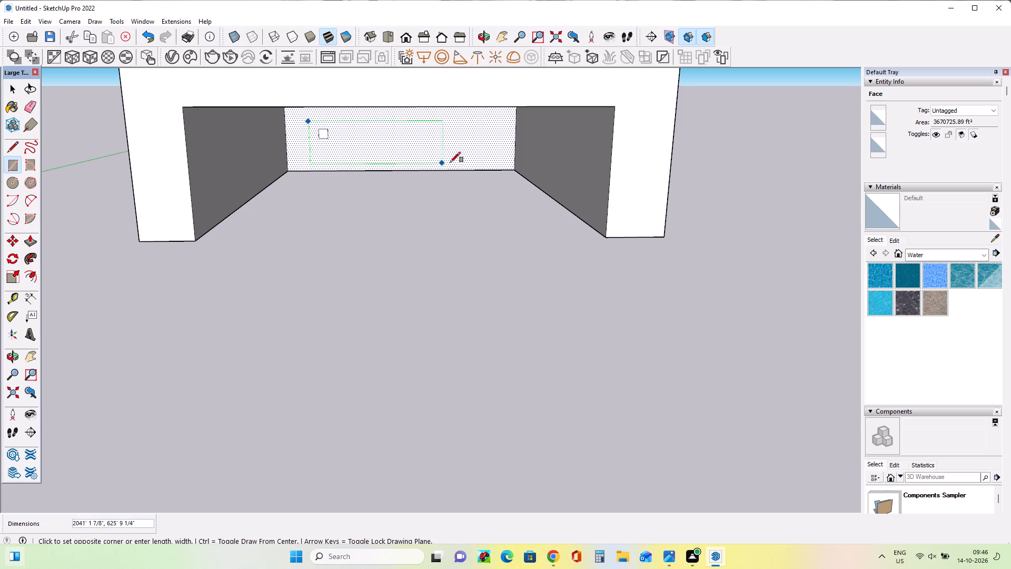
left_click_drag(450, 162, 489, 165)
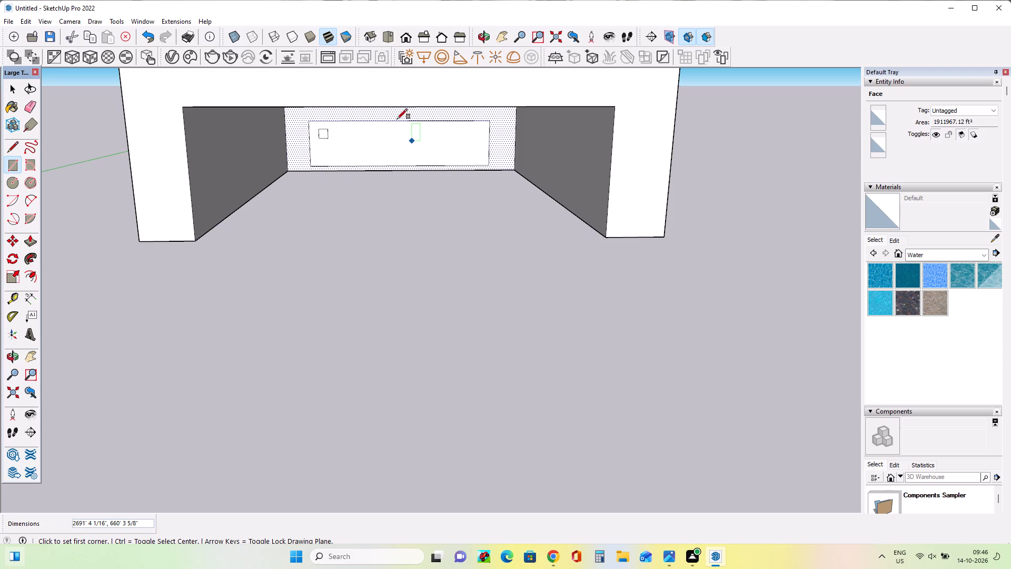
Draw four ground rectangles in the recess's left half, about 520' by 1359', 497' by 1199', 531' by 1417' and 592' by 958'.
left_click_drag(291, 184, 290, 183)
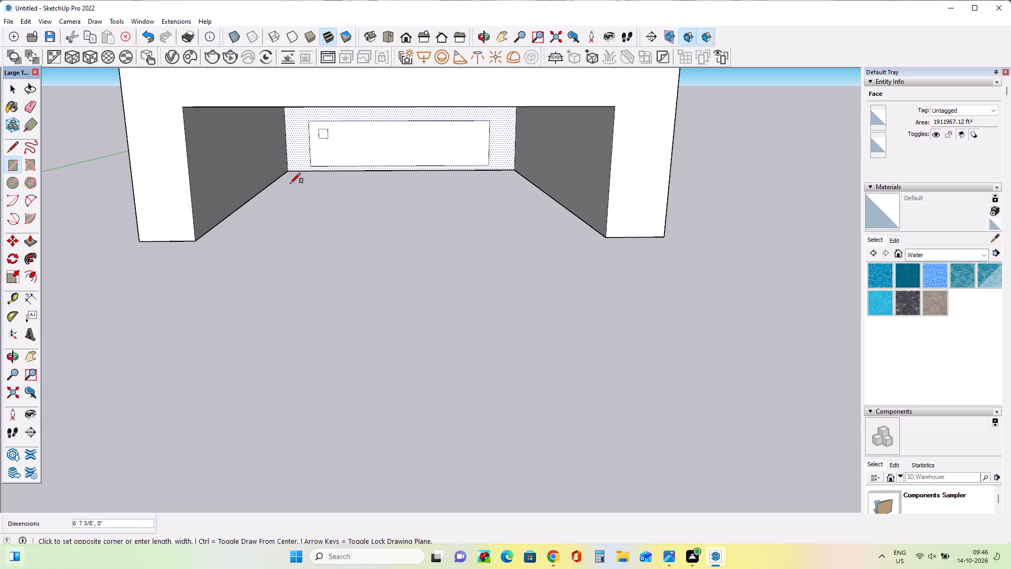
left_click_drag(290, 183, 319, 200)
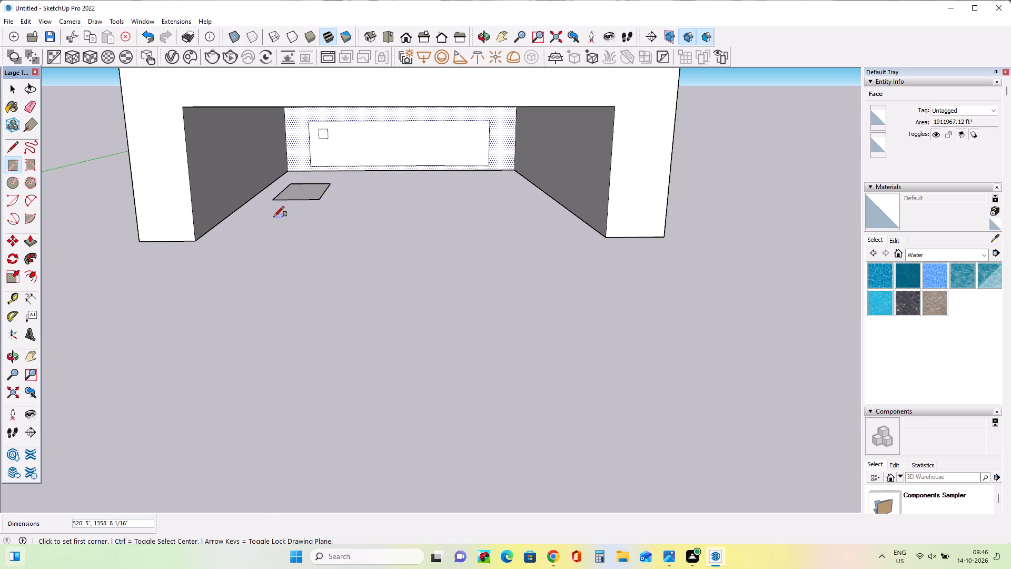
left_click_drag(270, 212, 309, 234)
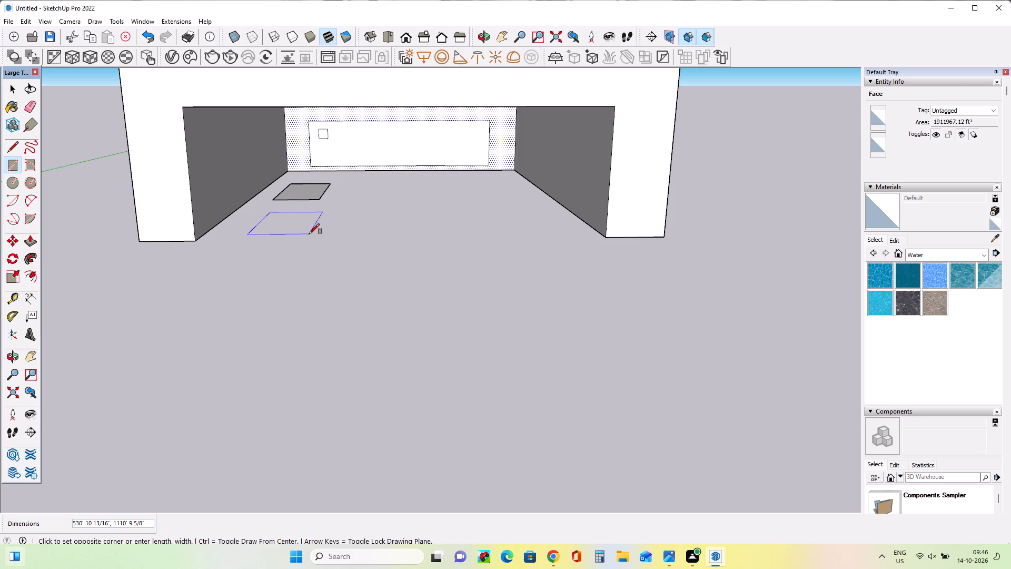
left_click_drag(309, 234, 304, 237)
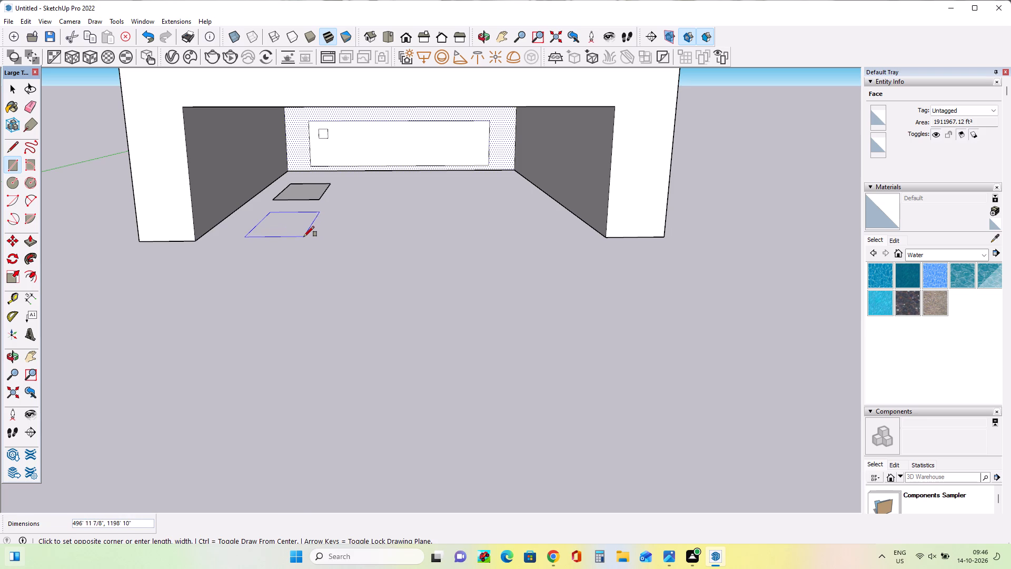
left_click_drag(304, 237, 304, 237)
left_click_drag(363, 186, 386, 202)
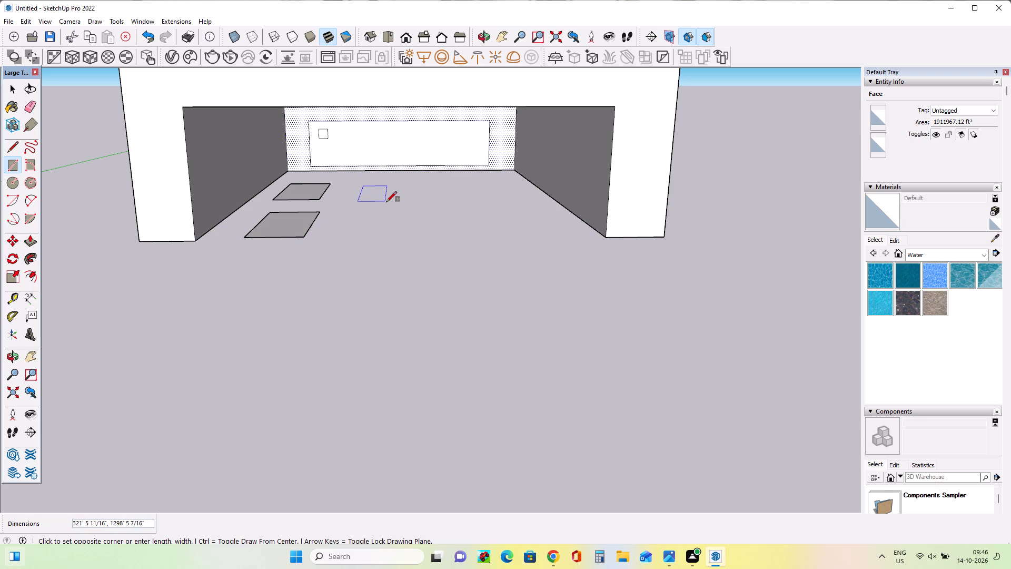
left_click_drag(386, 202, 405, 203)
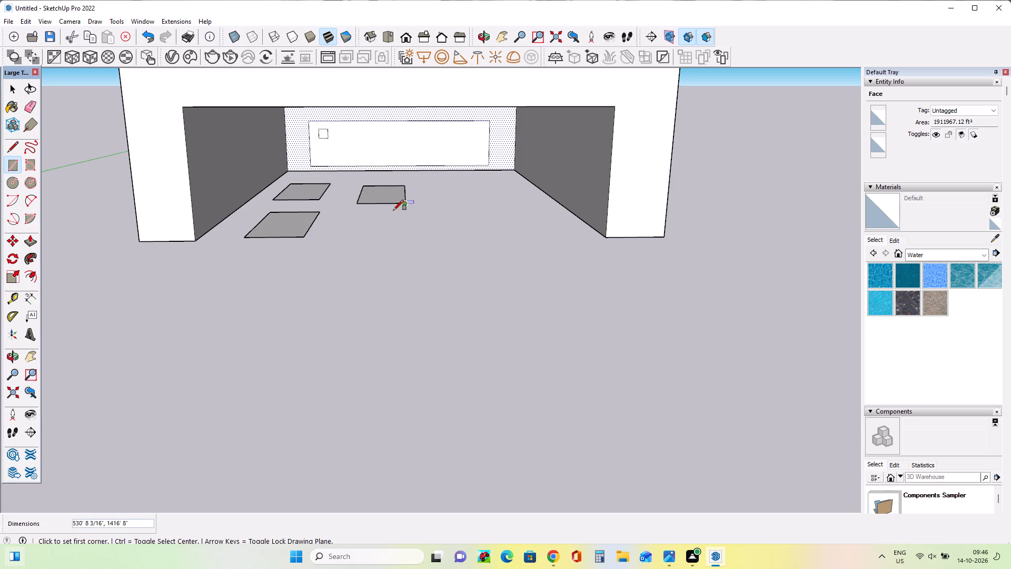
left_click_drag(352, 217, 414, 237)
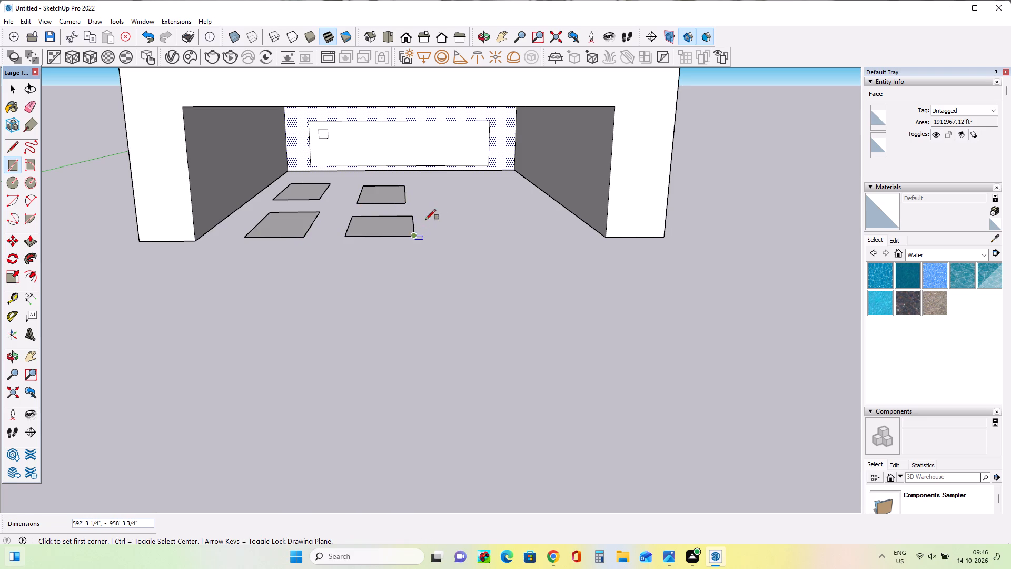
Draw four more rectangles in two rows in the recess's right half, including ones about 555' by 898', 1767' by 218' and 985' by 302'.
left_click_drag(435, 178, 495, 208)
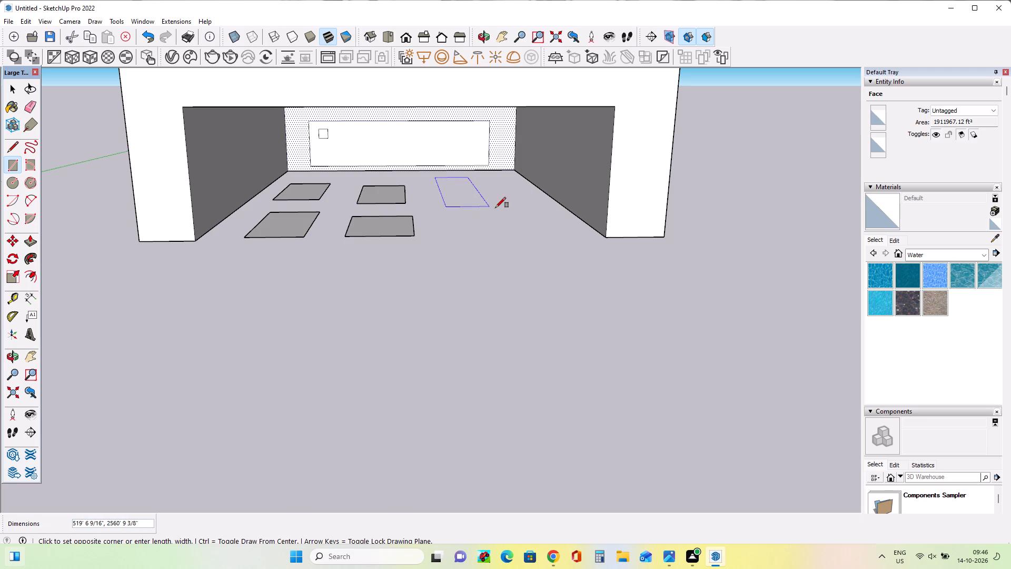
left_click_drag(495, 208, 503, 199)
left_click_drag(456, 218, 461, 228)
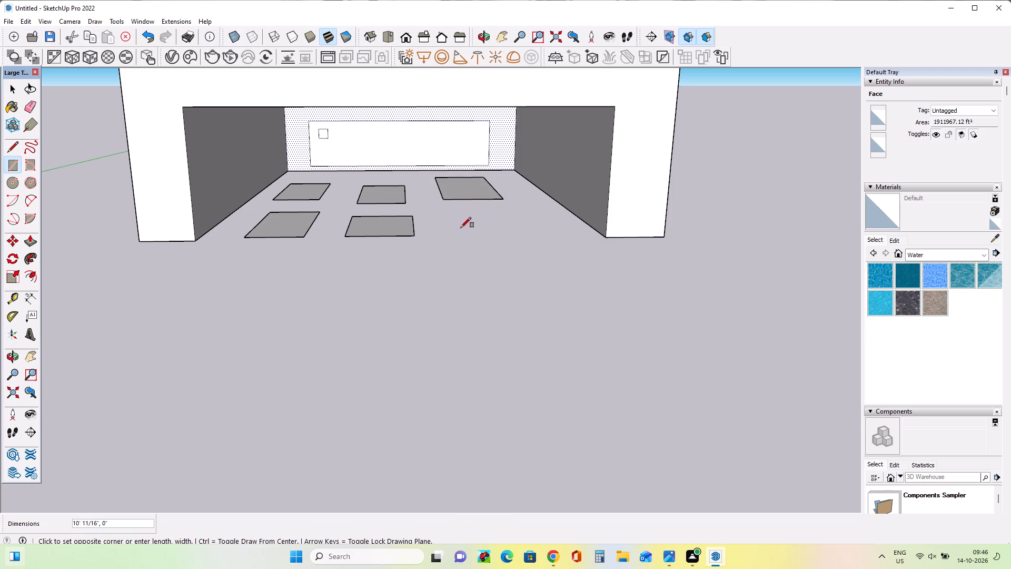
left_click_drag(461, 228, 529, 236)
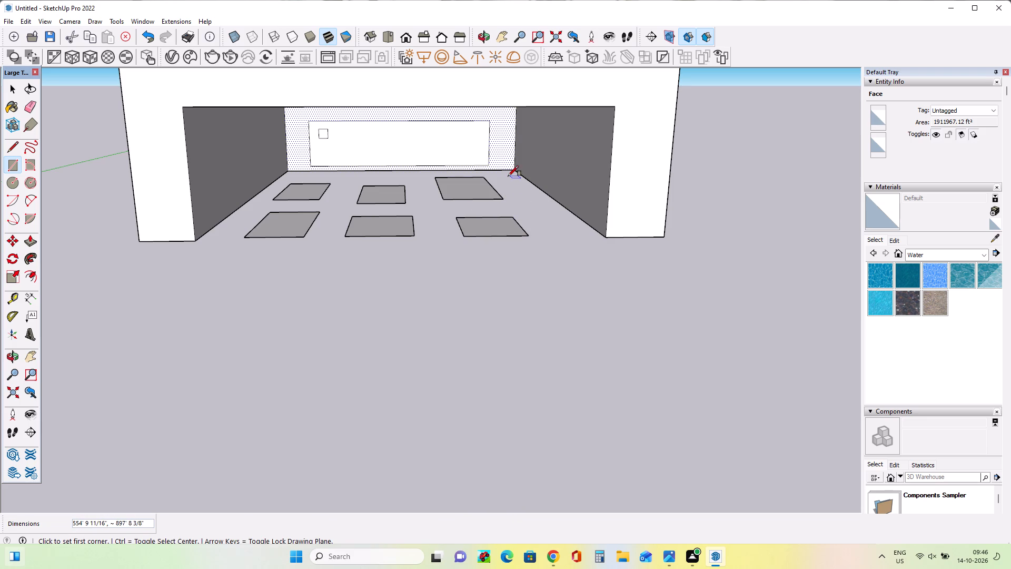
left_click_drag(507, 176, 549, 193)
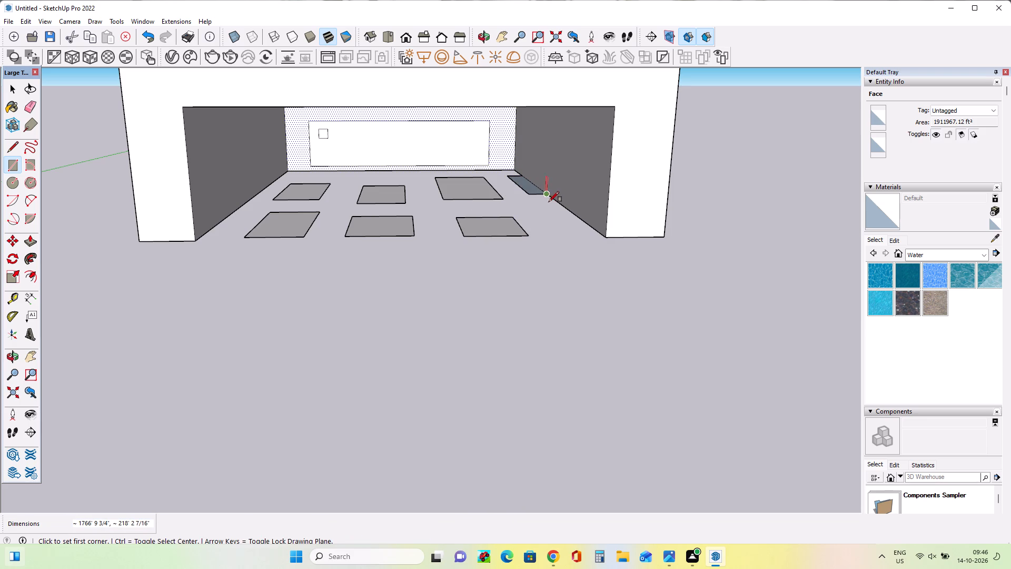
left_click_drag(547, 217, 587, 231)
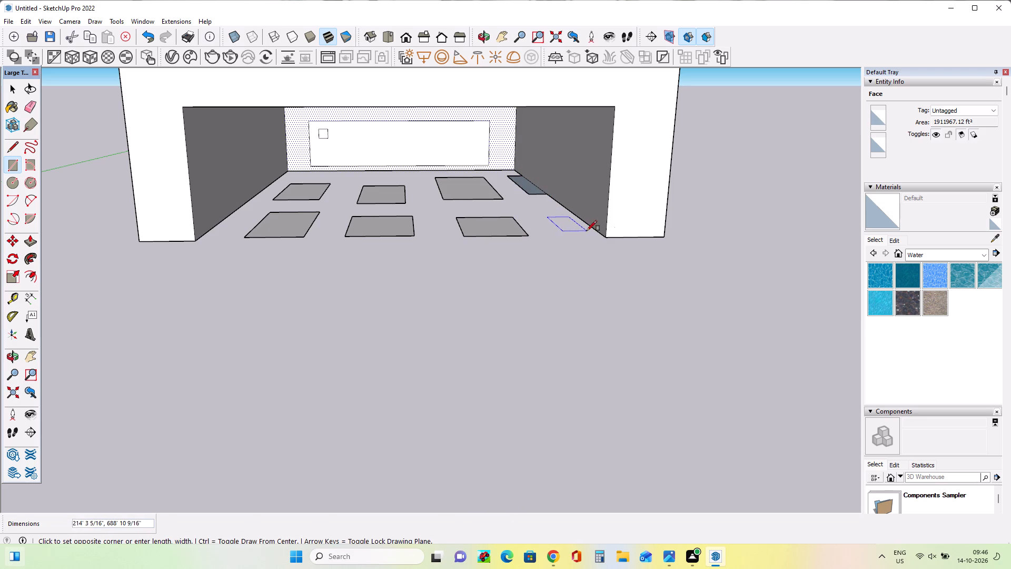
left_click_drag(587, 231, 607, 238)
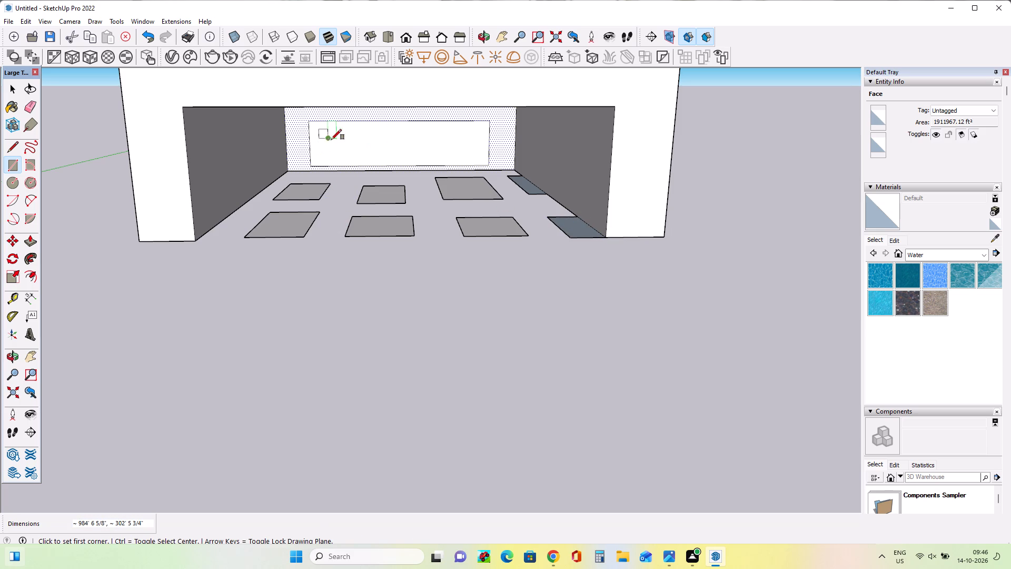
Pick the Water Light Blue material for painting.
left_click(930, 276)
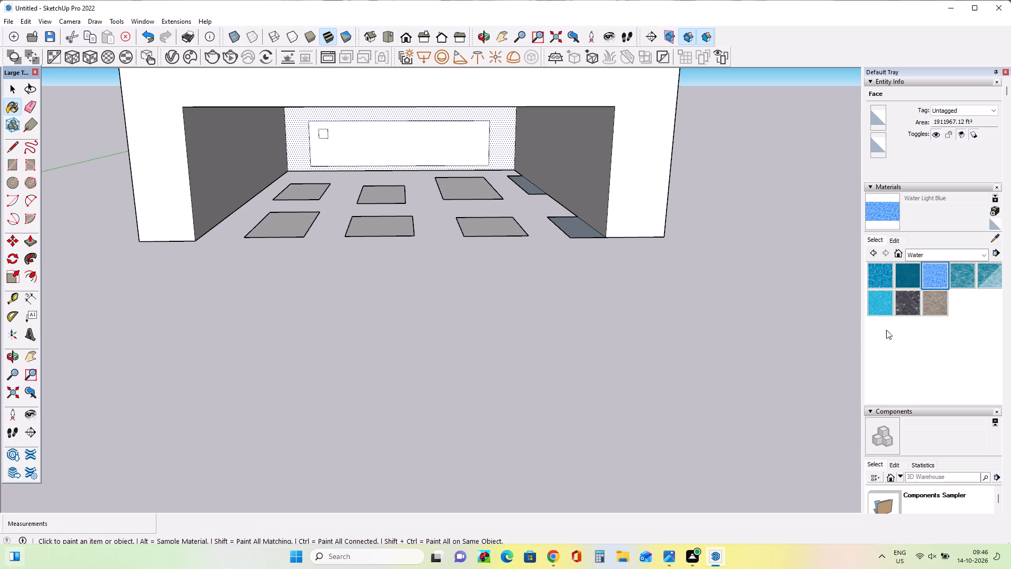
left_click(928, 279)
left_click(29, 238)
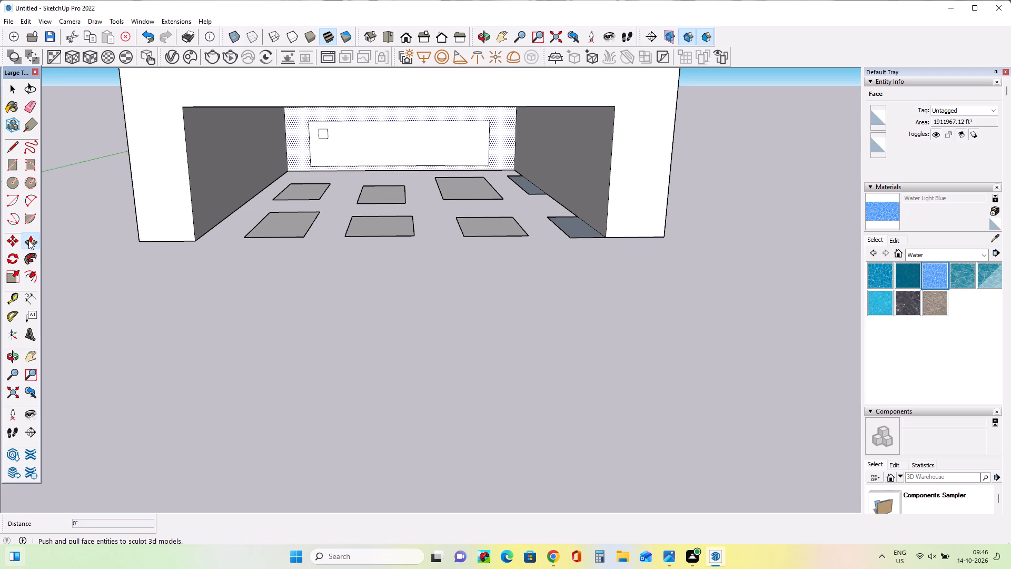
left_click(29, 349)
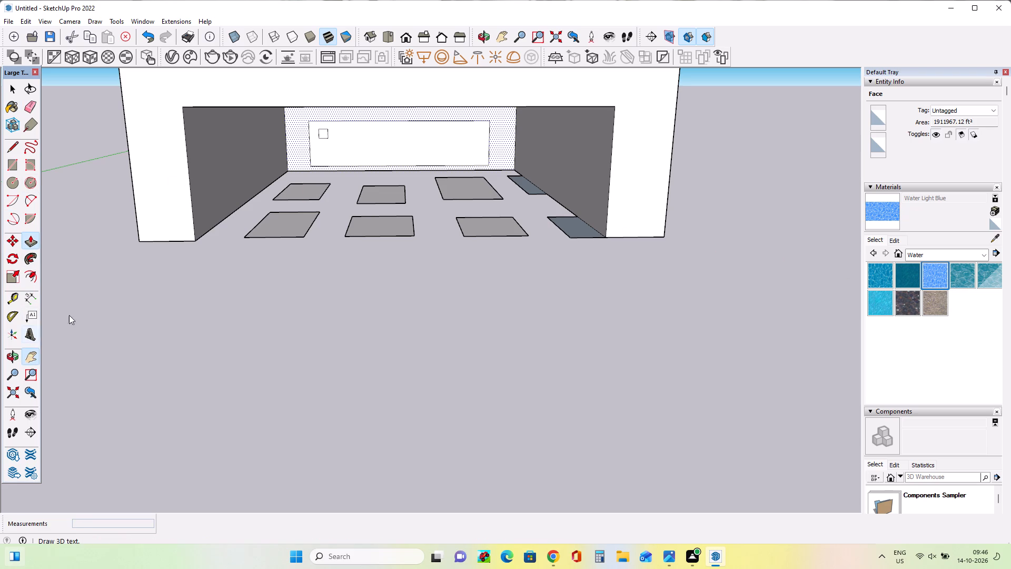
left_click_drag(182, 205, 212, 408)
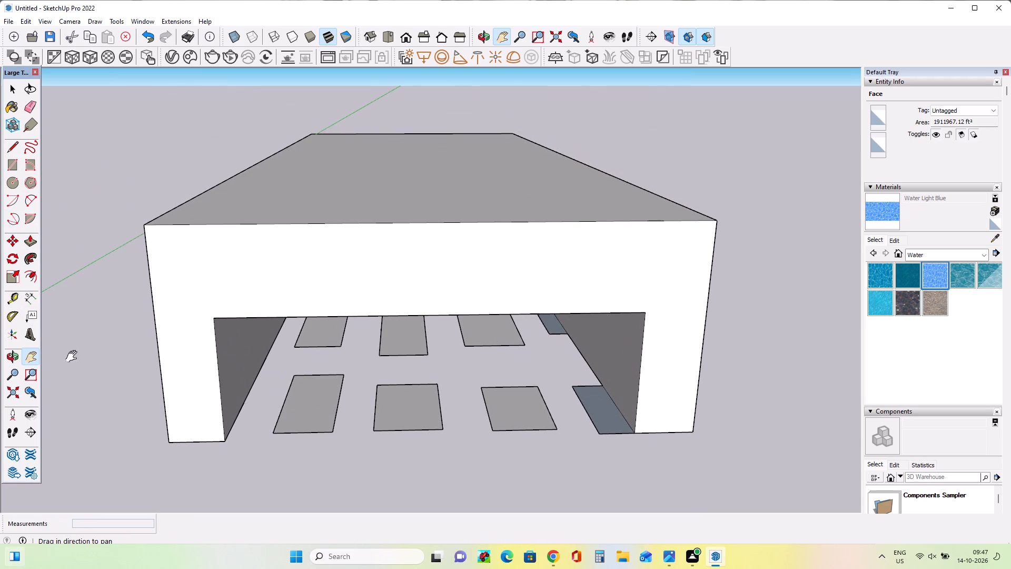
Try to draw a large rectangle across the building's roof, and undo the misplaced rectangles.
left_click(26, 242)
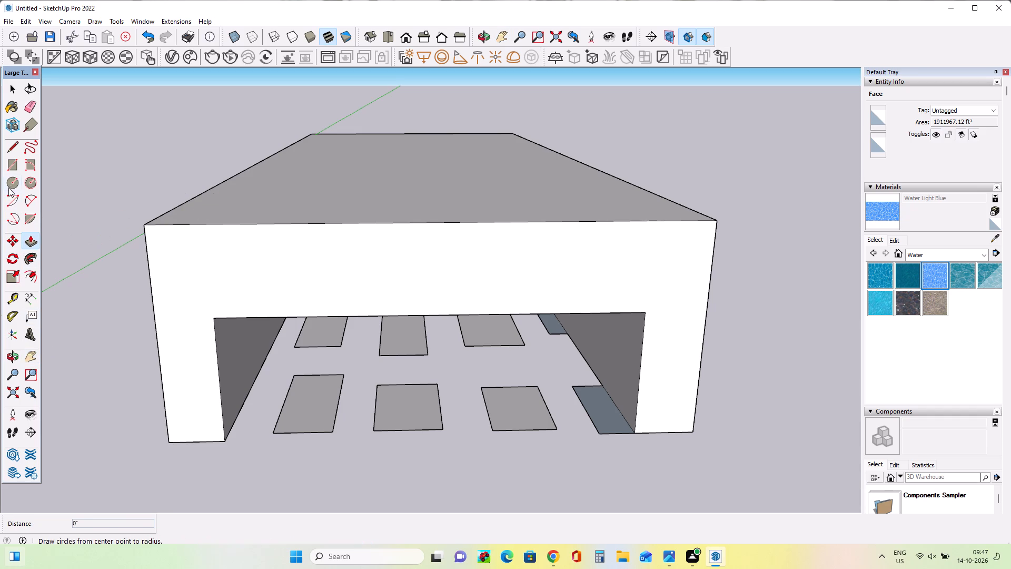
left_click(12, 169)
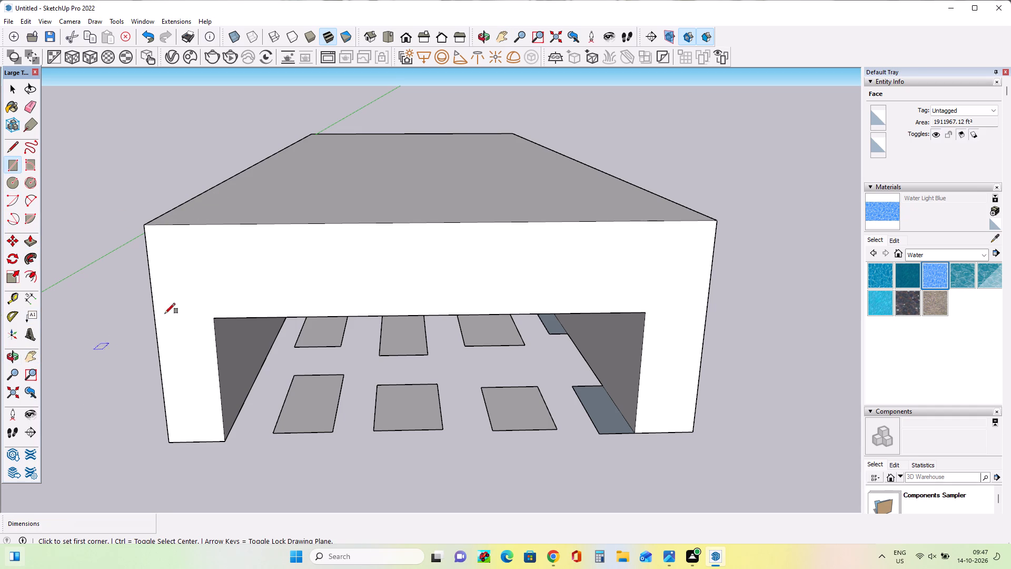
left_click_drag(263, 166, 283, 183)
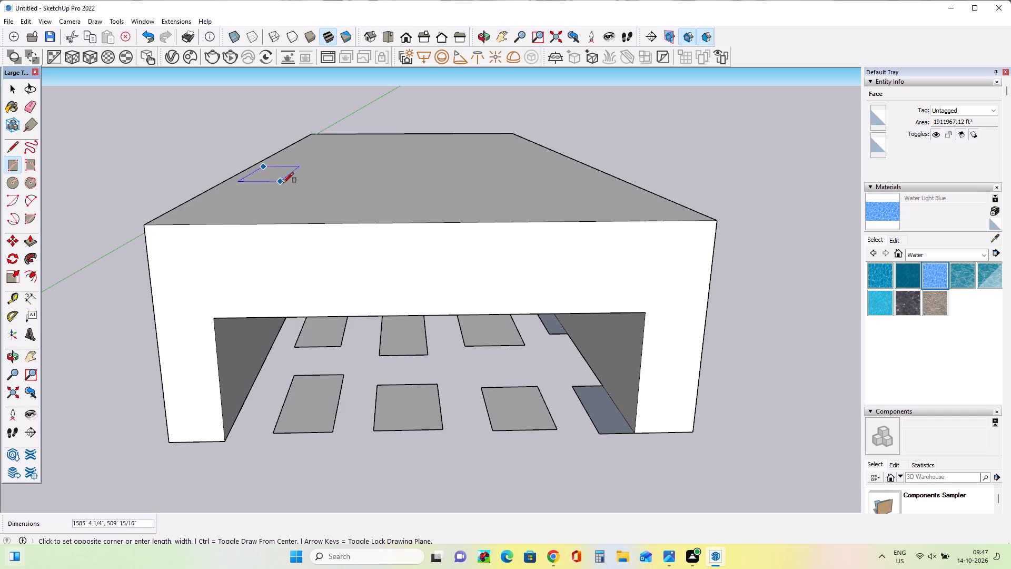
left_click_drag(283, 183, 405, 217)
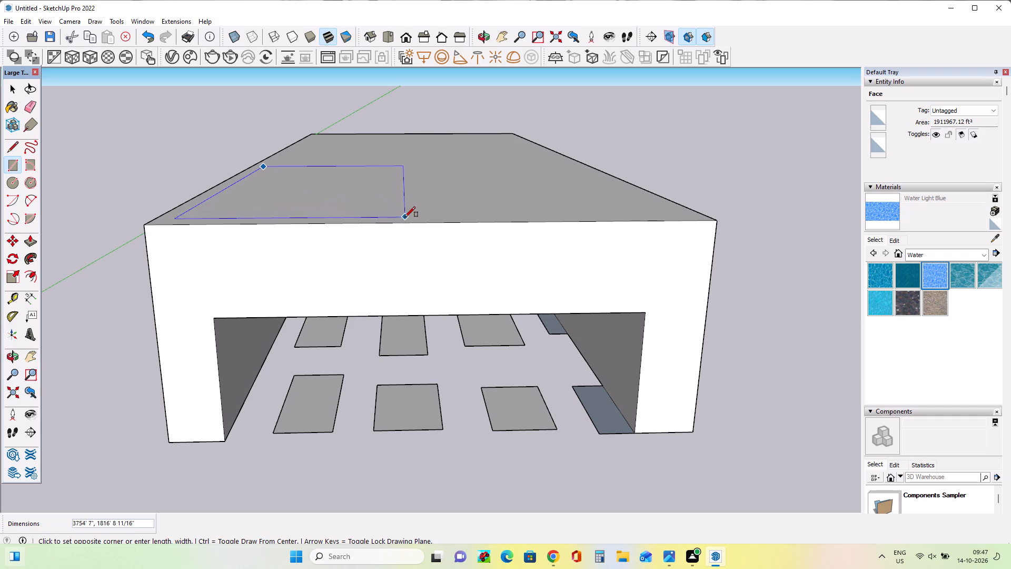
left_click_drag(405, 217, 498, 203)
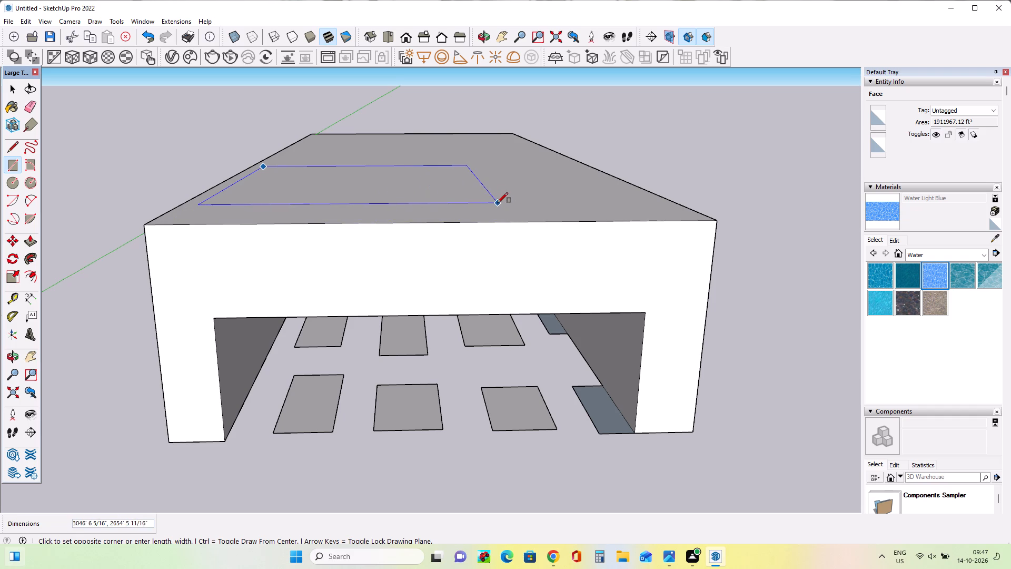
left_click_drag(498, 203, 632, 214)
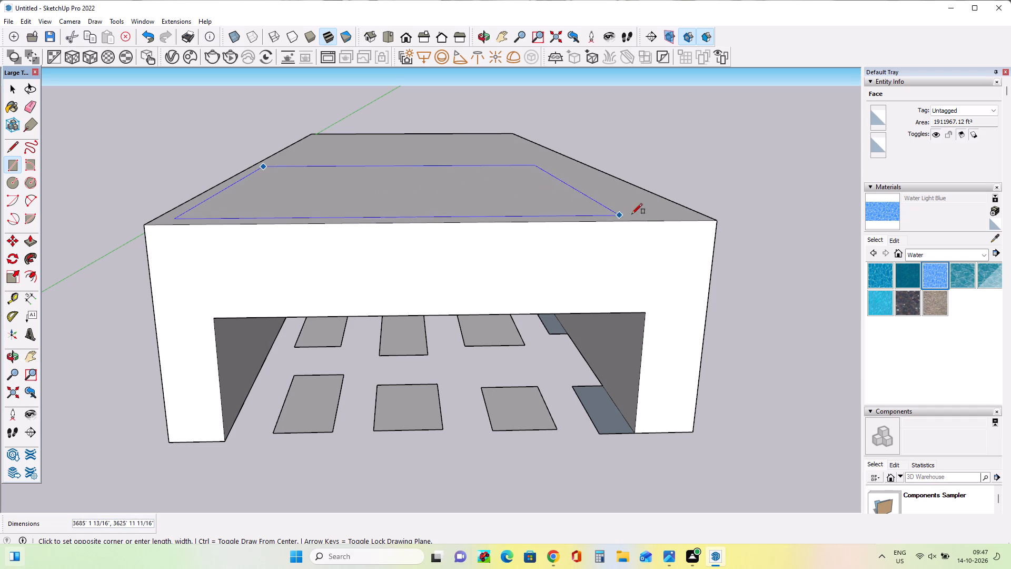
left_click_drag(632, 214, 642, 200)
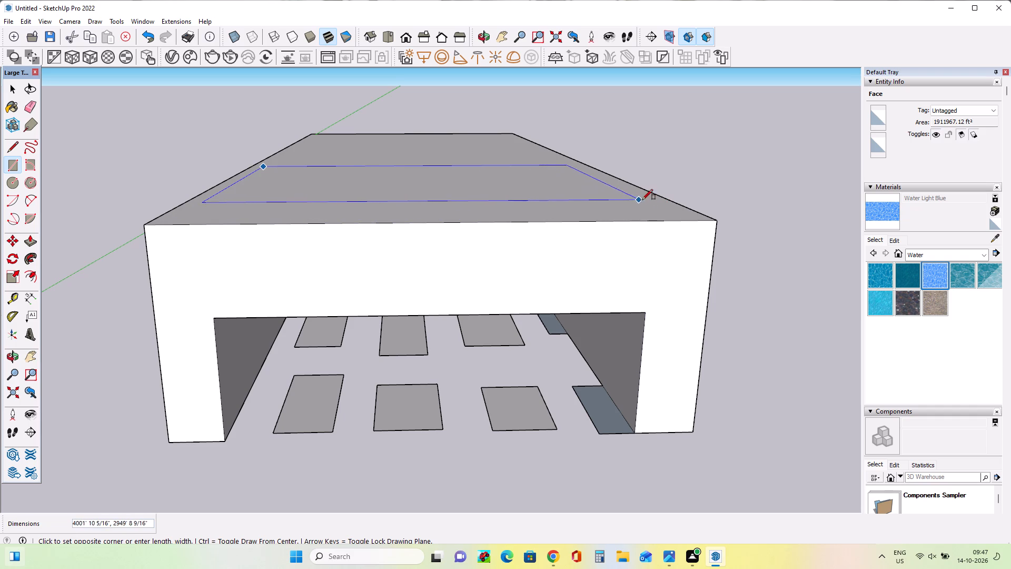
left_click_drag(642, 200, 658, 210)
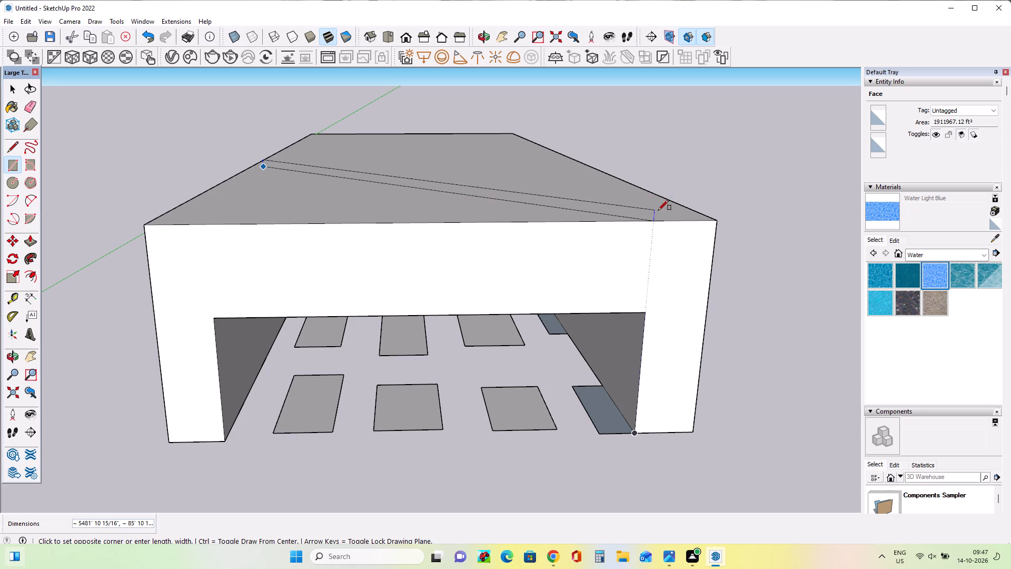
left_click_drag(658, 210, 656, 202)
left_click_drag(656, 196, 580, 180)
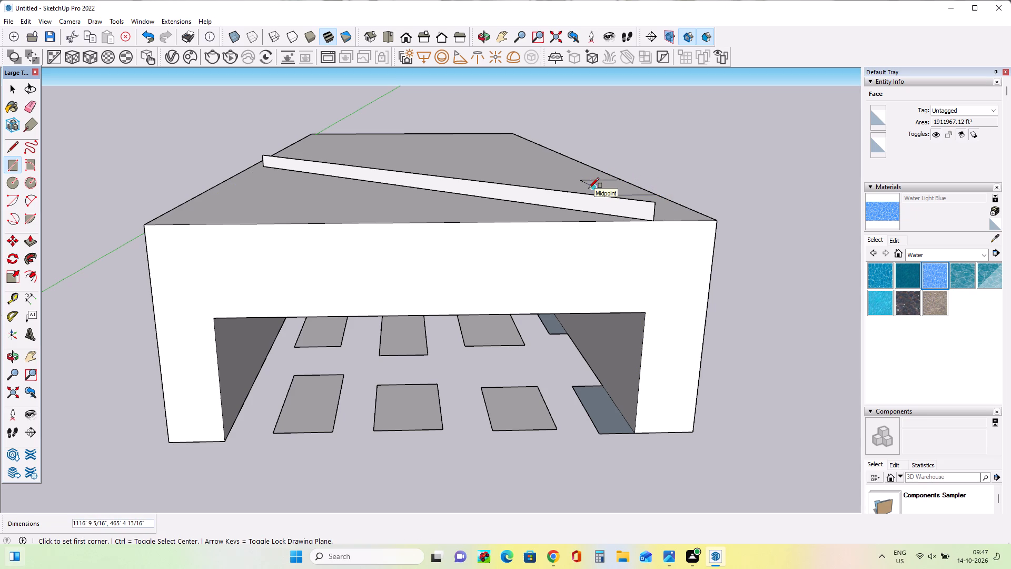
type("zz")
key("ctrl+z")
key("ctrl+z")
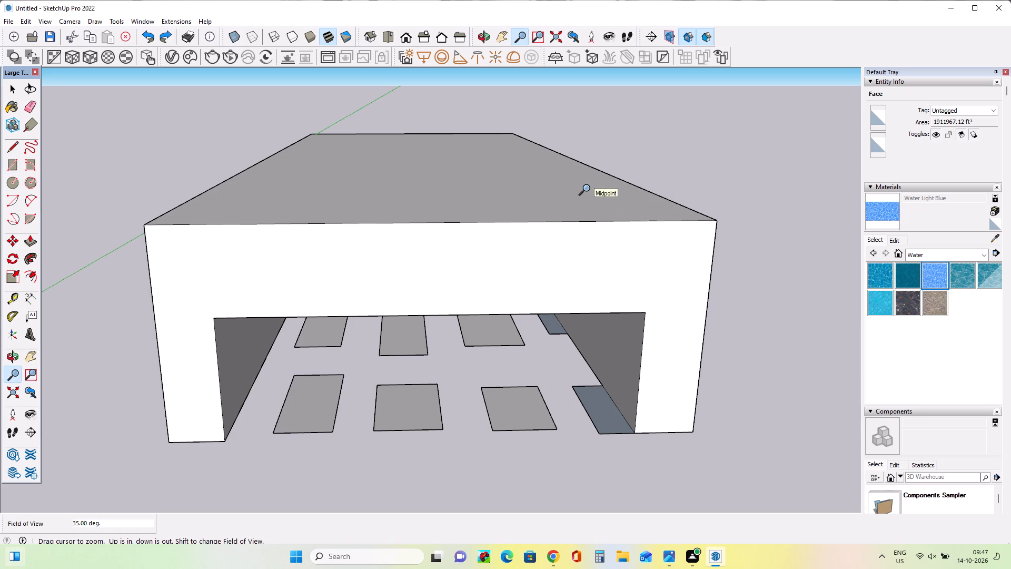
Draw a rectangle about 4208' by 3537' on the roof, inset from its edges.
left_click(16, 158)
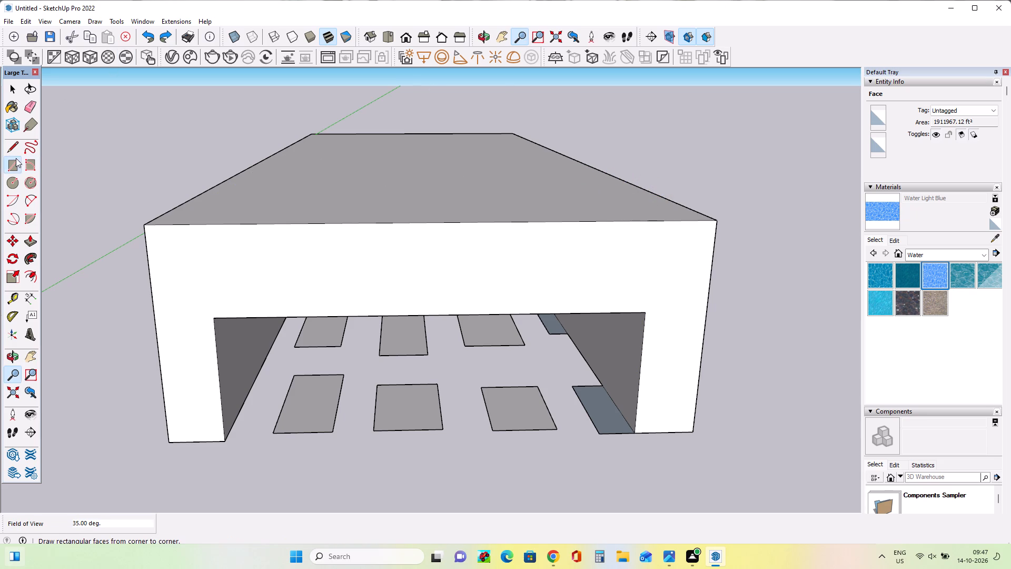
left_click_drag(288, 160, 355, 189)
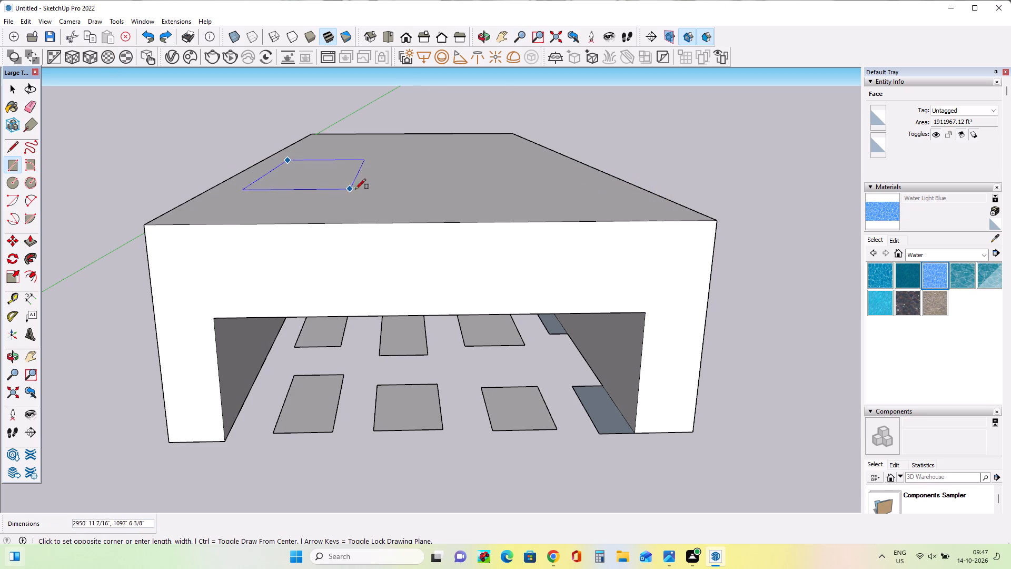
left_click_drag(355, 189, 660, 206)
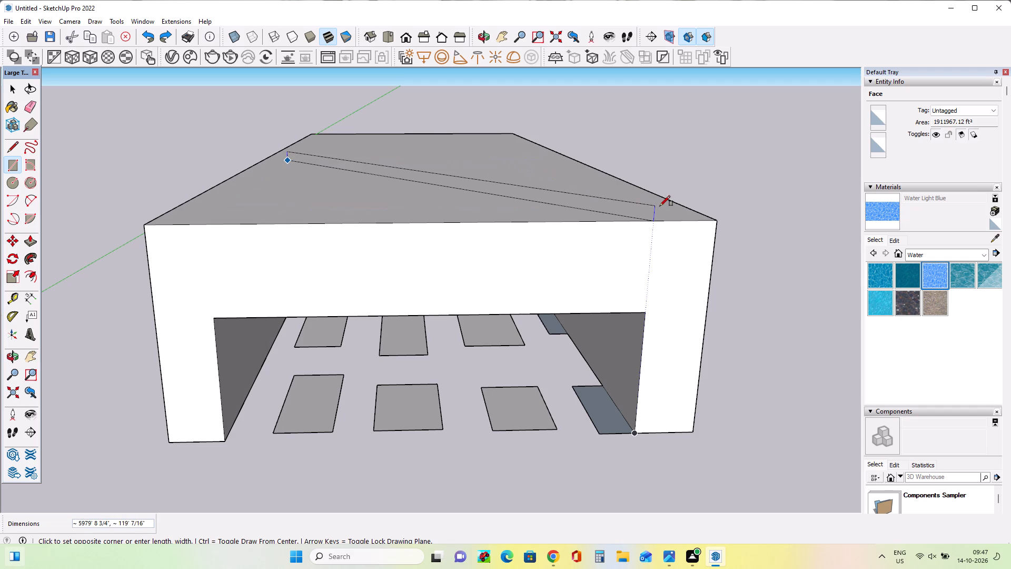
left_click_drag(660, 206, 628, 208)
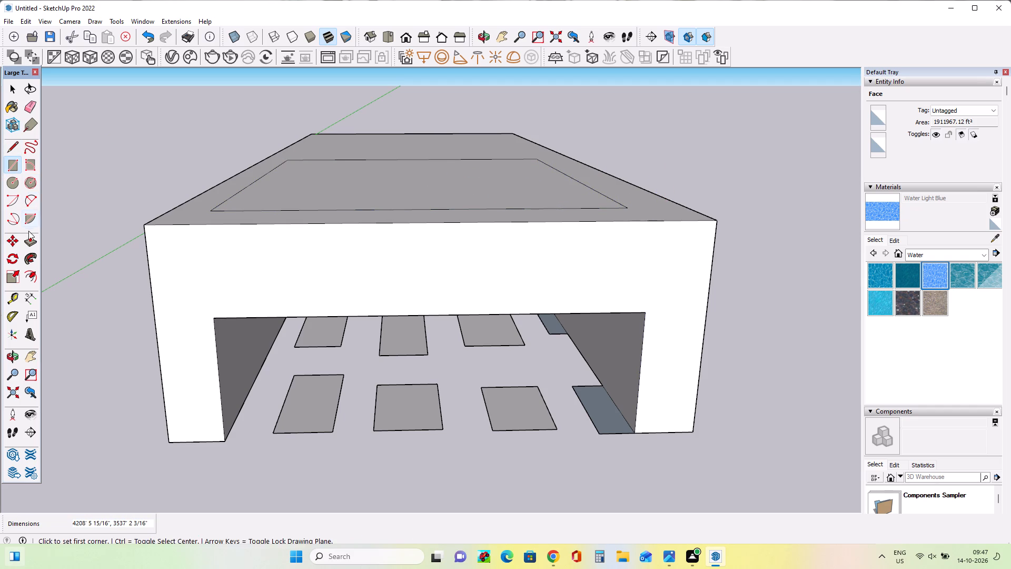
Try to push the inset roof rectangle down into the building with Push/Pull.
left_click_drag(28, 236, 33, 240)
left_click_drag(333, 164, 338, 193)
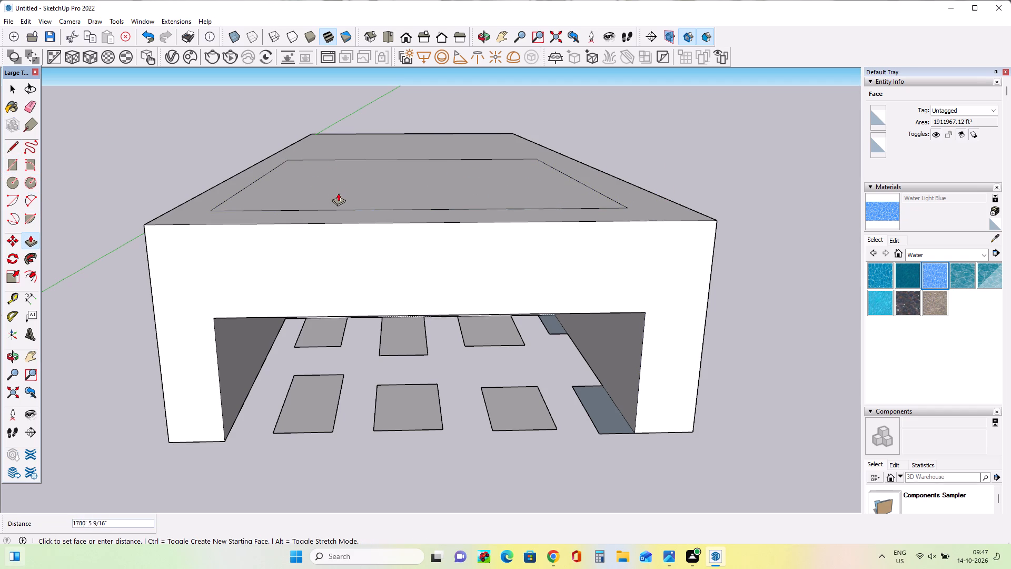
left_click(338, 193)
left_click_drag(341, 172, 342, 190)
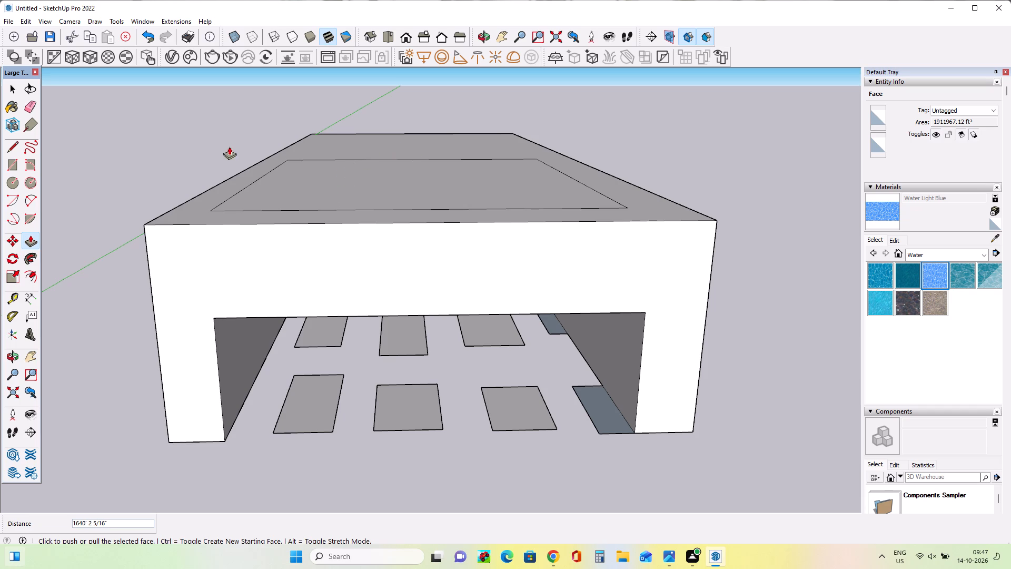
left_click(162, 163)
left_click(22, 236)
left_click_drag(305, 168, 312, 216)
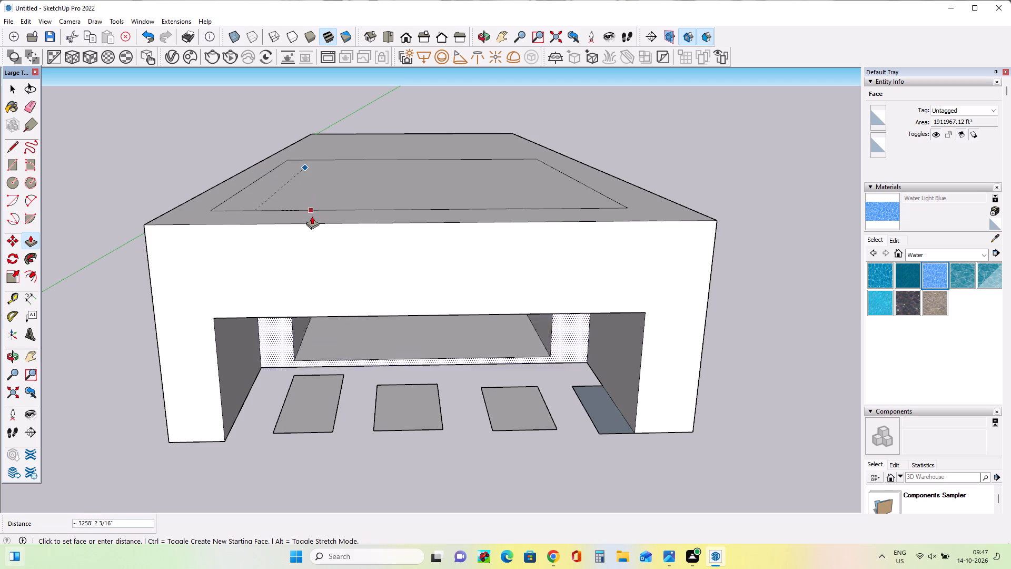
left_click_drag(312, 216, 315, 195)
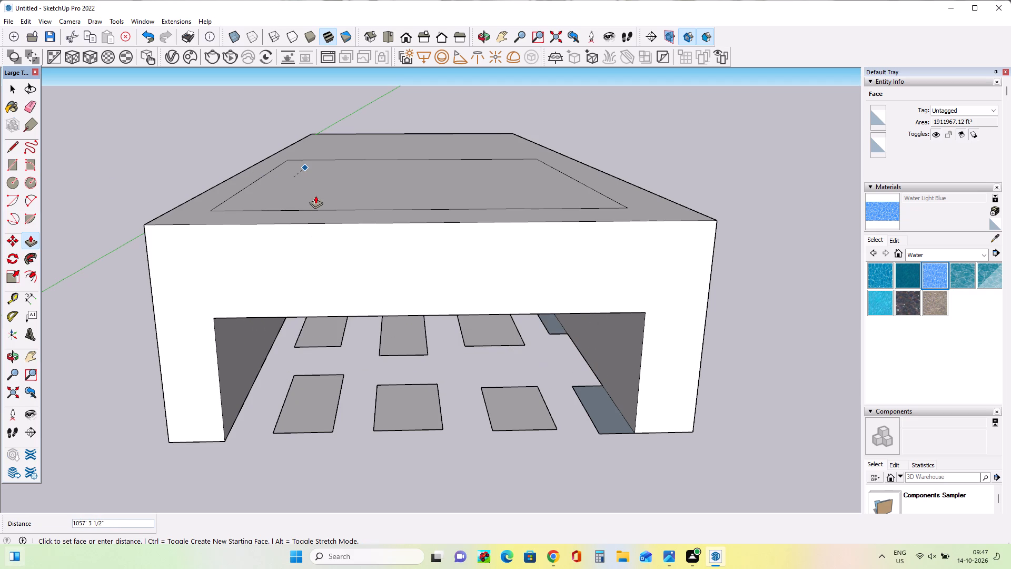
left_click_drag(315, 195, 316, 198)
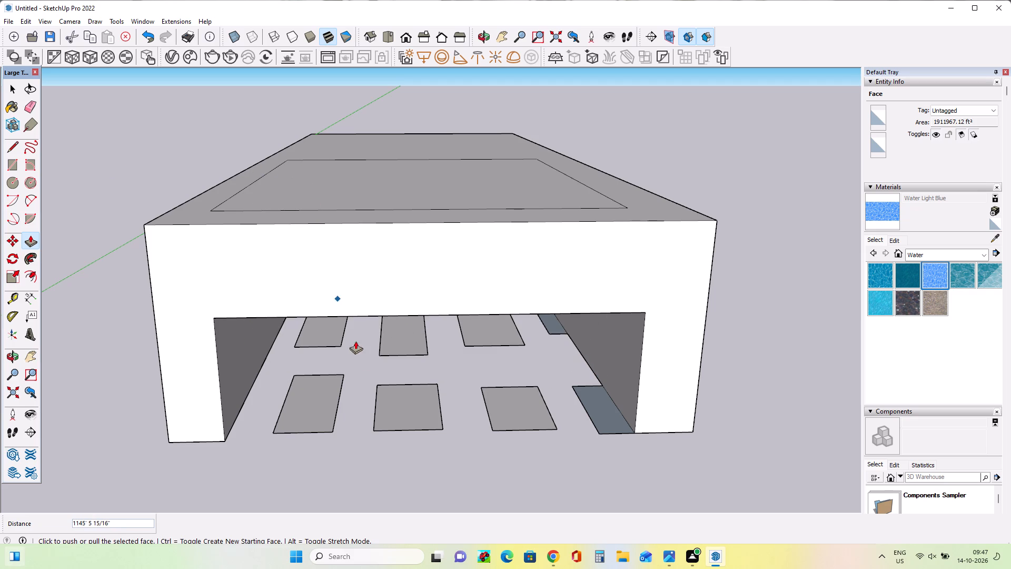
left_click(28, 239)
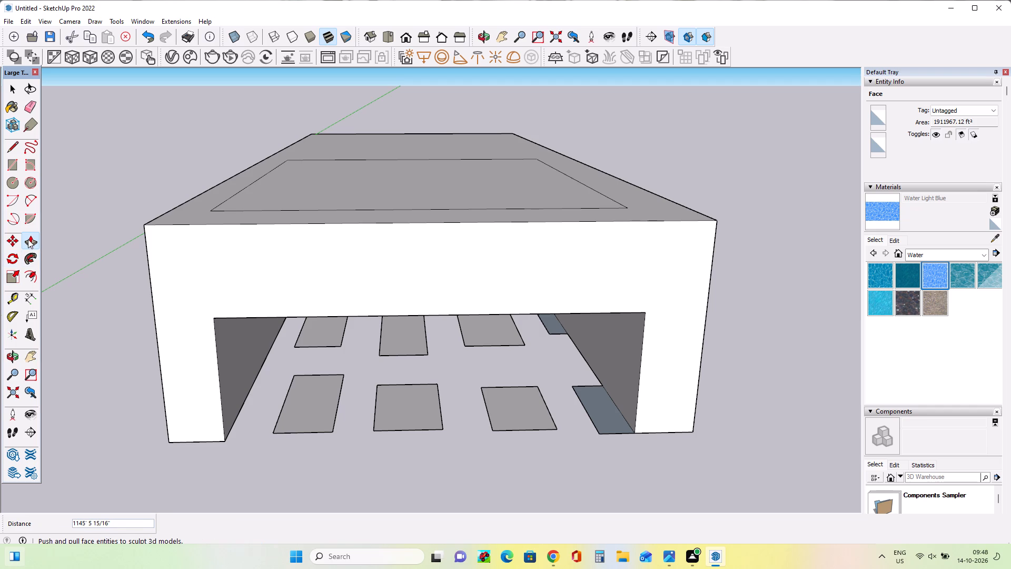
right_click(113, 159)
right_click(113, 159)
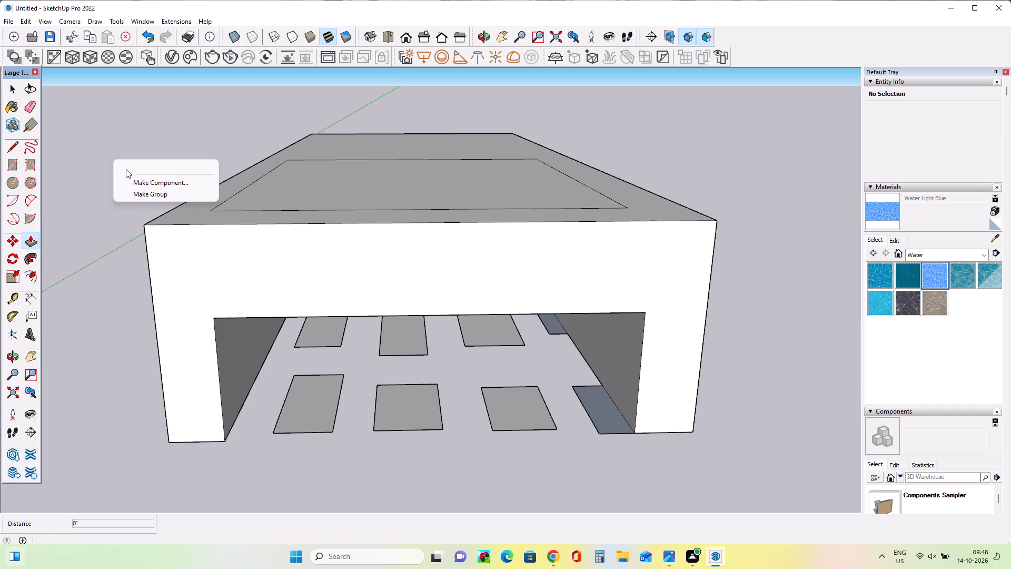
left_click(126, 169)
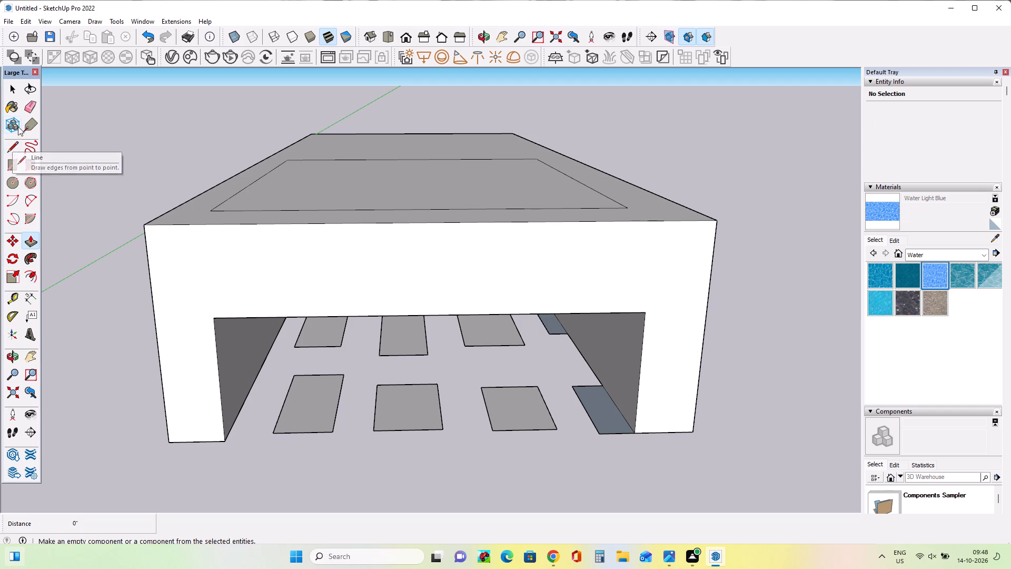
Select the inset roof rectangle and push it down about 363' to form a pool basin.
left_click(9, 95)
left_click(306, 169)
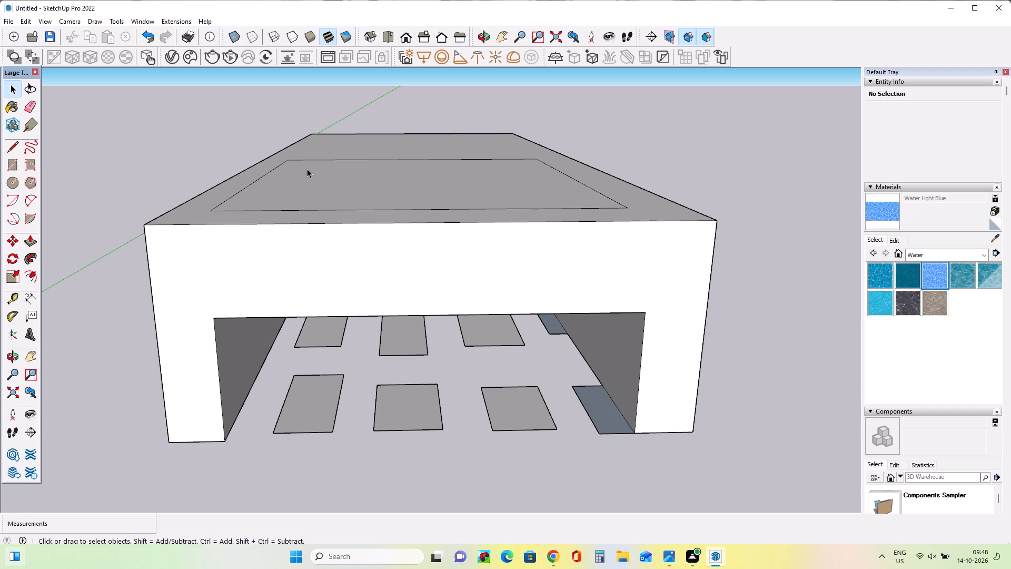
left_click(31, 236)
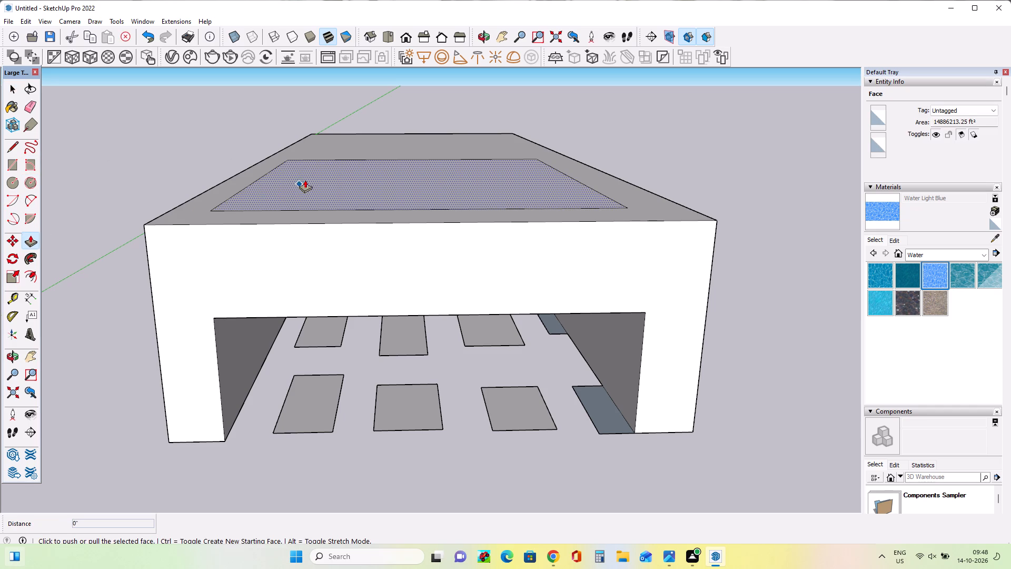
left_click_drag(305, 180, 311, 212)
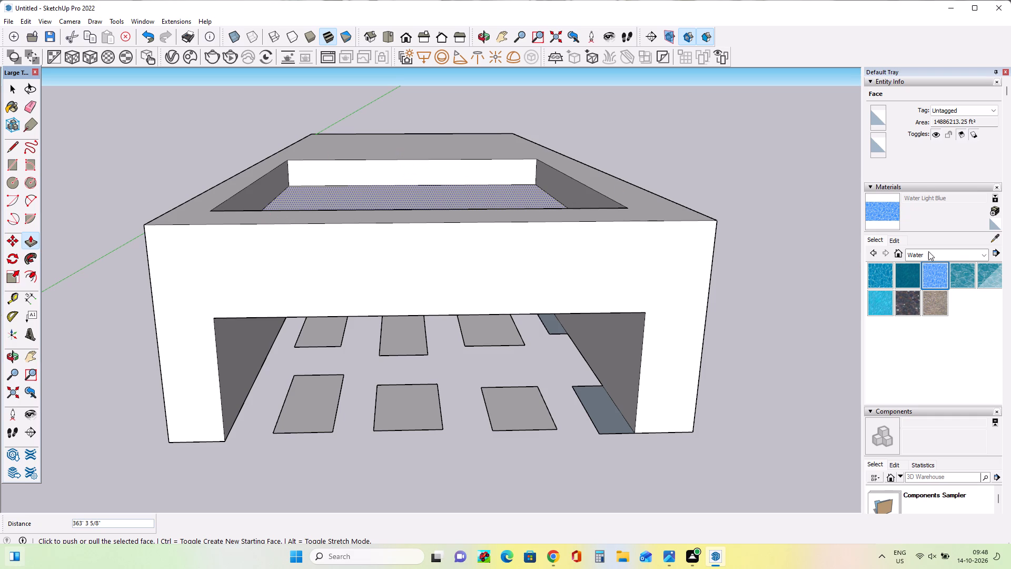
Paint the roof basin's floor and its back and side walls with Water Light Blue.
left_click(924, 278)
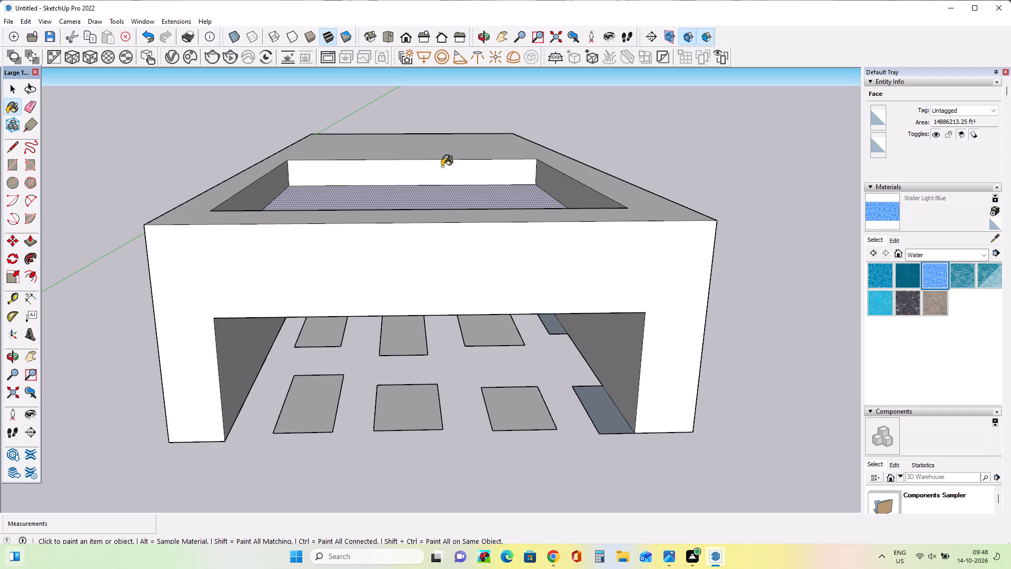
left_click(441, 170)
left_click(443, 199)
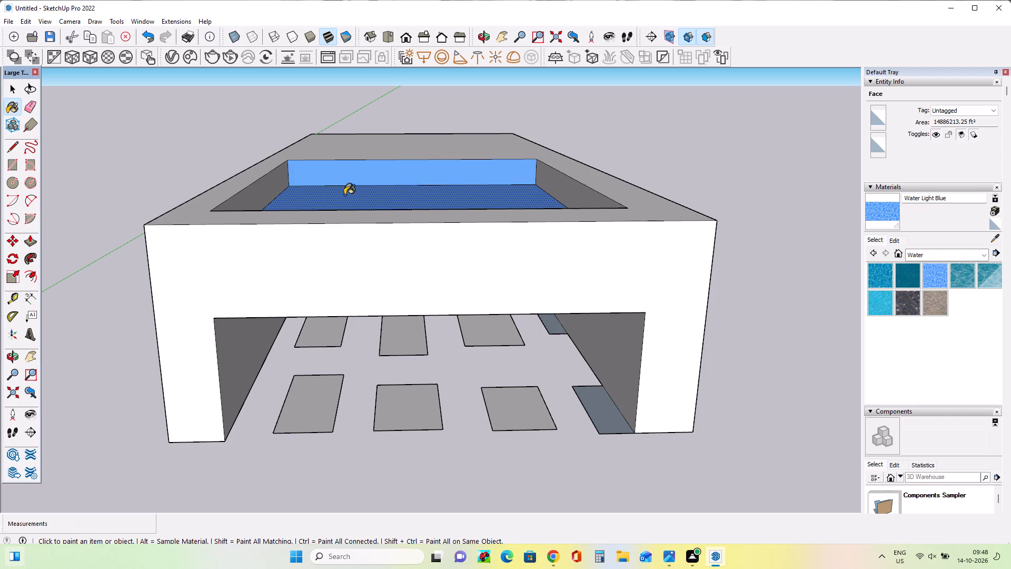
left_click(283, 184)
left_click(561, 183)
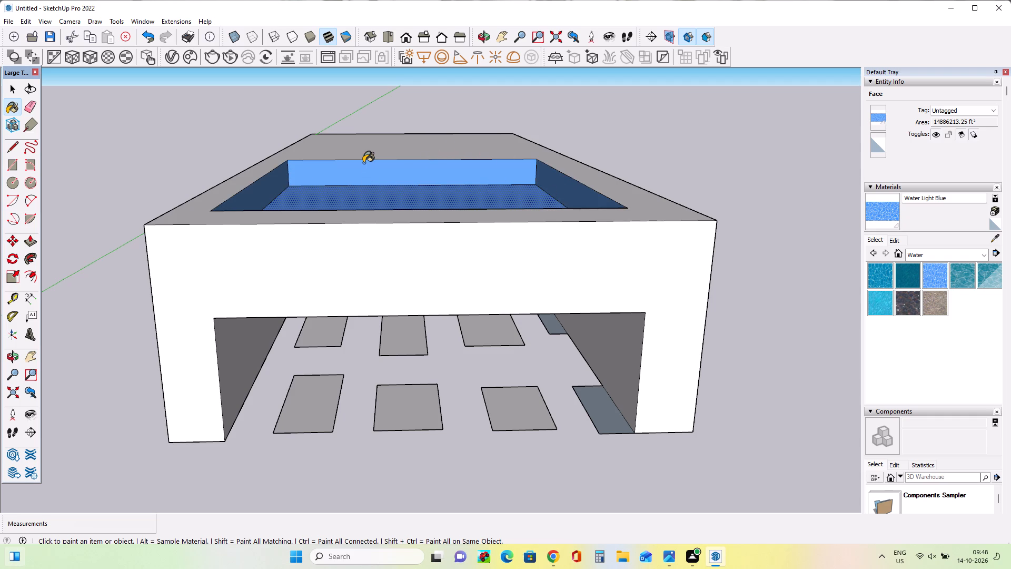
Paint the roof surface around the pool and the front facade with Color B02 from the Colors collection.
left_click(980, 256)
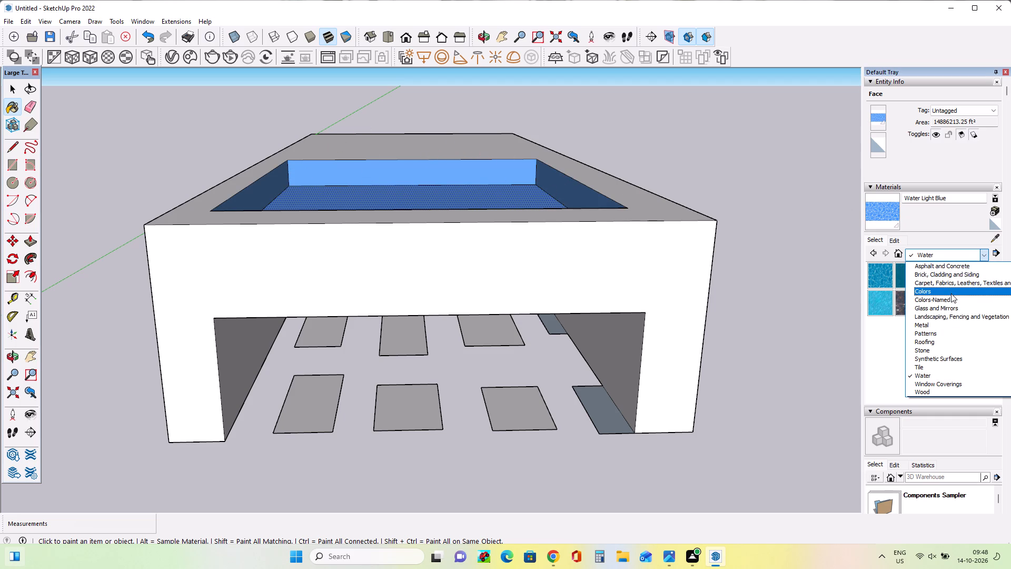
left_click(951, 293)
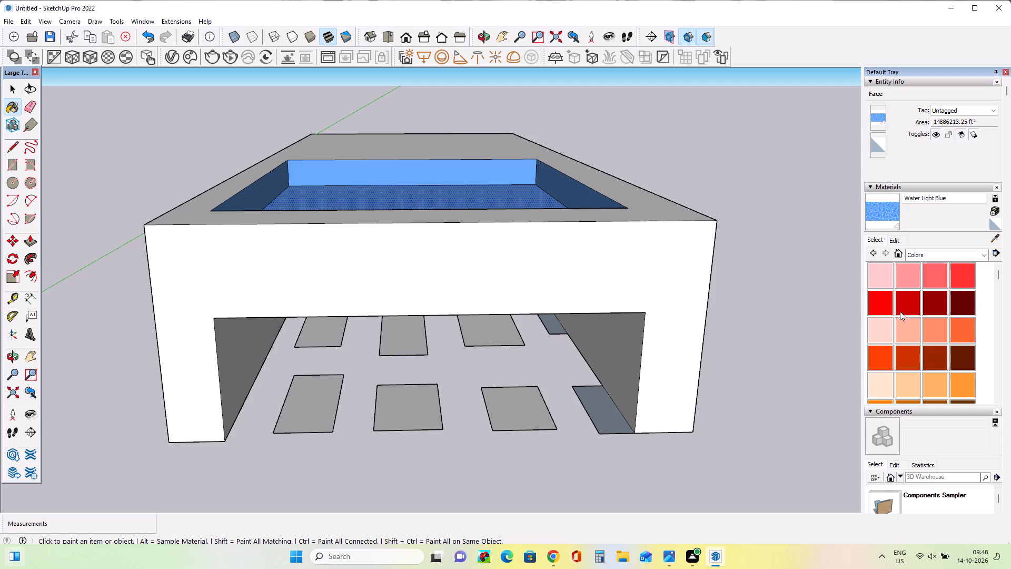
left_click(899, 331)
left_click(697, 211)
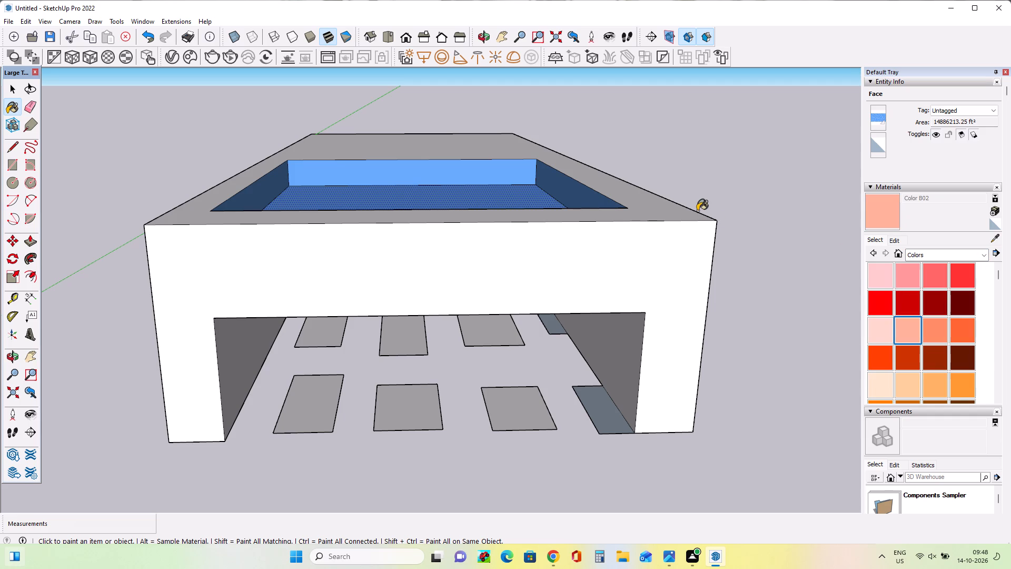
left_click(685, 223)
left_click(683, 217)
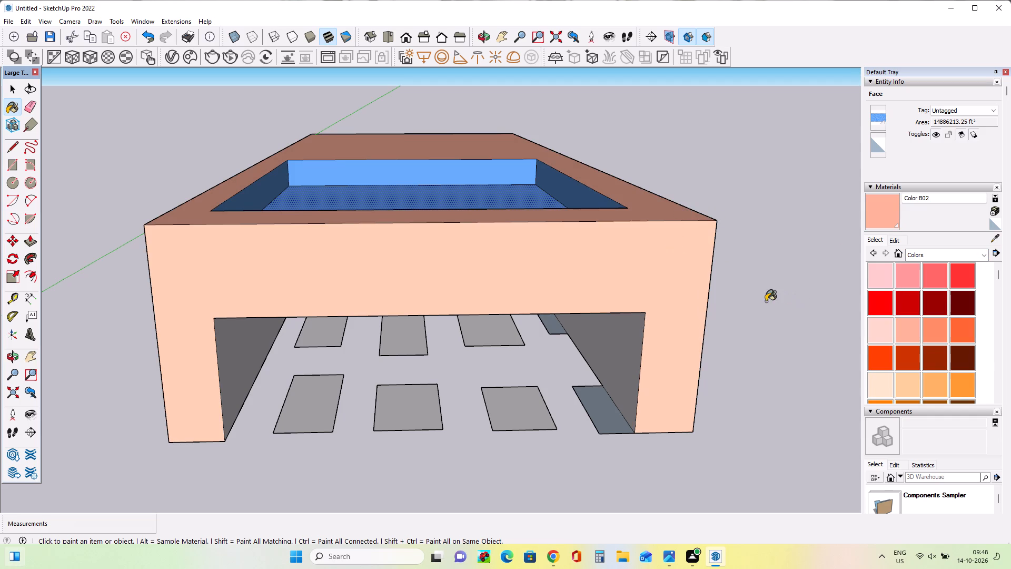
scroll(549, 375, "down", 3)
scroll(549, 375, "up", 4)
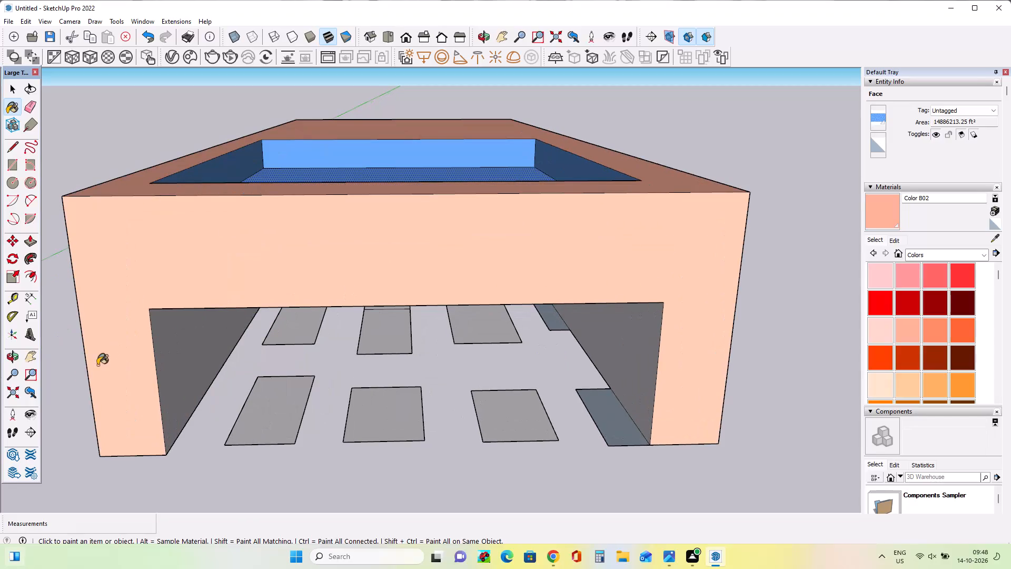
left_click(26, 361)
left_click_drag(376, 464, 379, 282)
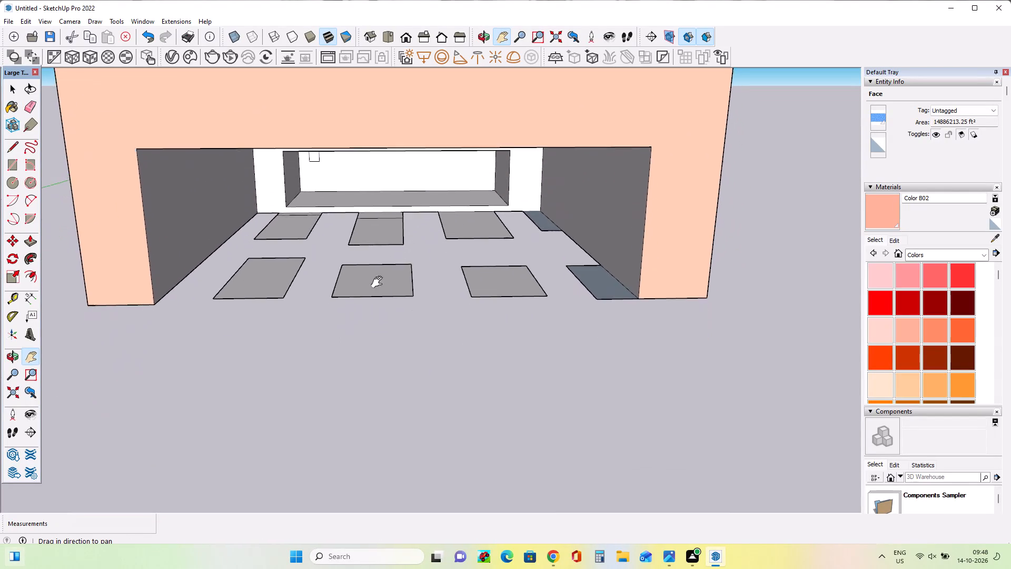
Push/Pull the back panel inside the opening at the rear of the recess by about 63'.
left_click_drag(379, 282, 393, 240)
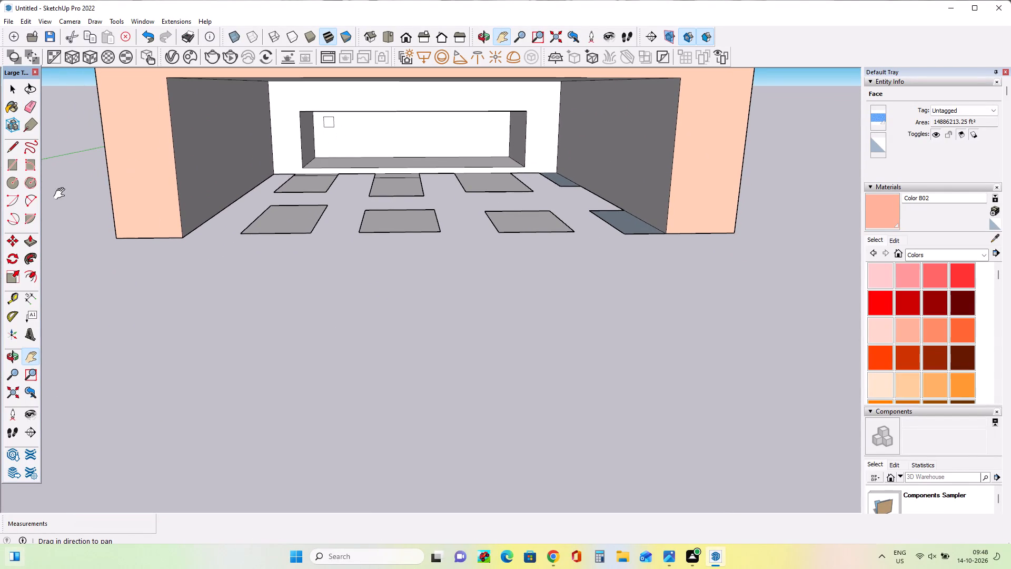
left_click(33, 241)
left_click_drag(403, 124, 405, 129)
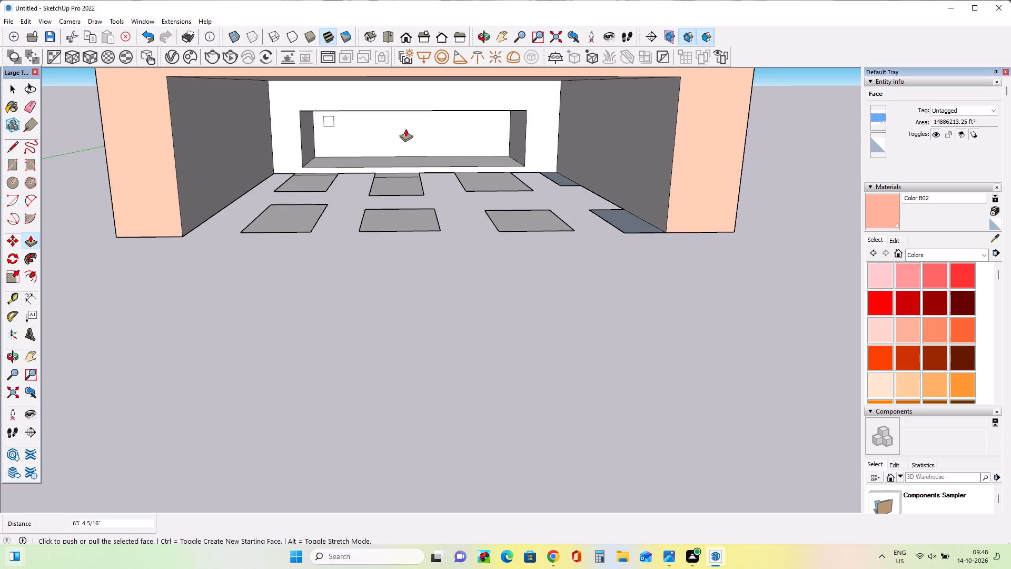
Paint the small square on the recess's back panel with Color A08 and the panel around it with Color C01.
left_click(958, 295)
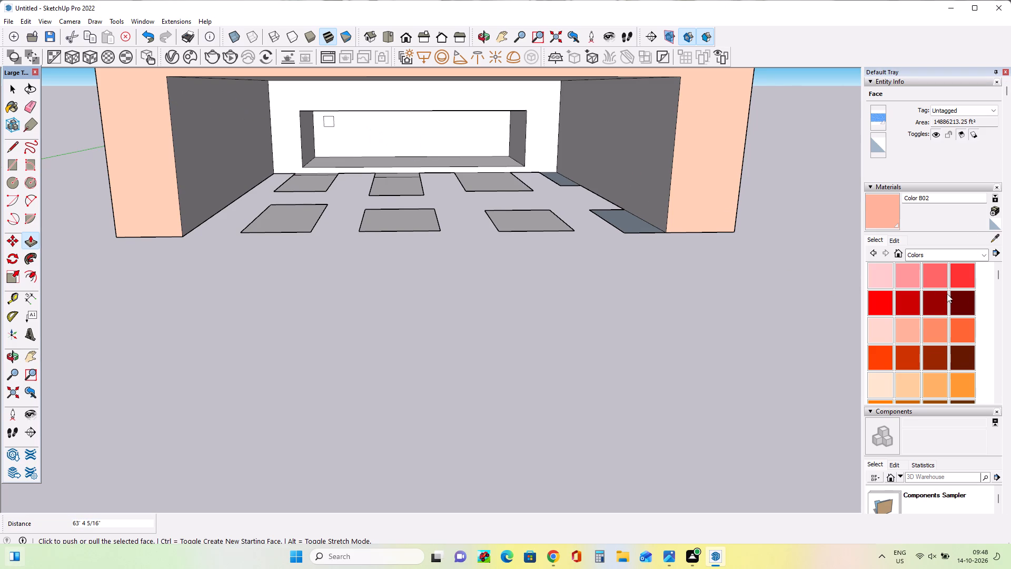
left_click(953, 299)
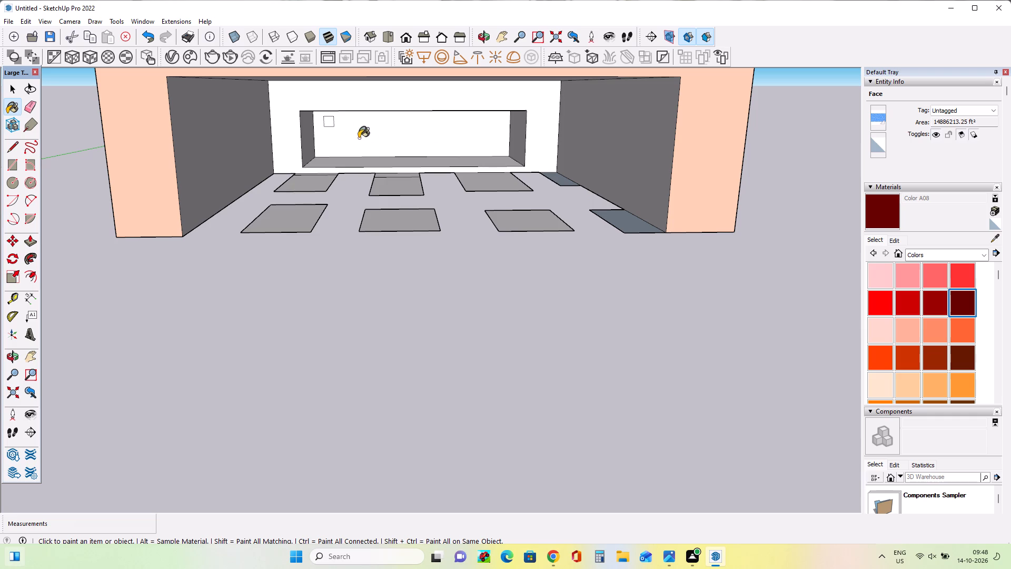
left_click(329, 123)
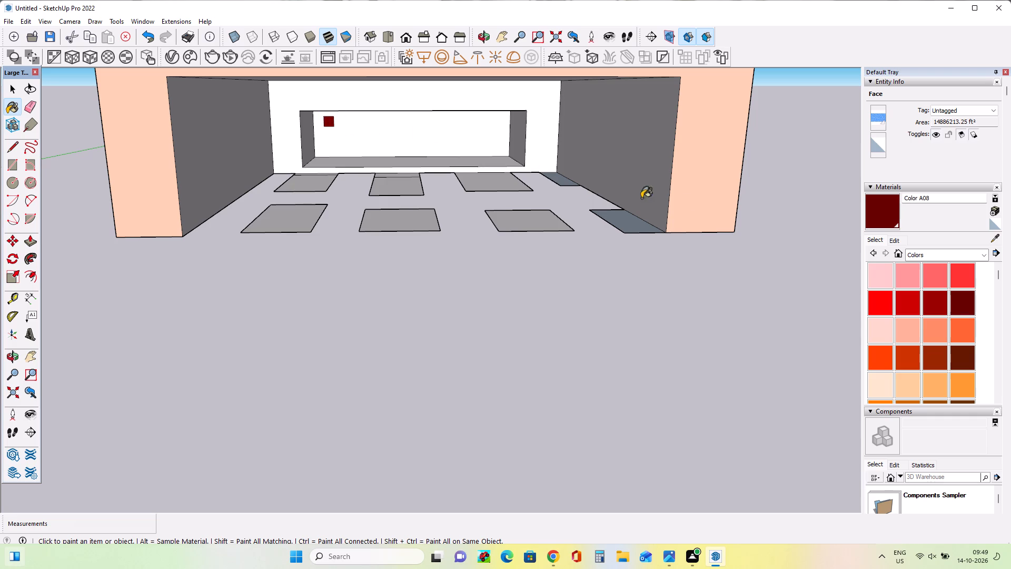
left_click(878, 382)
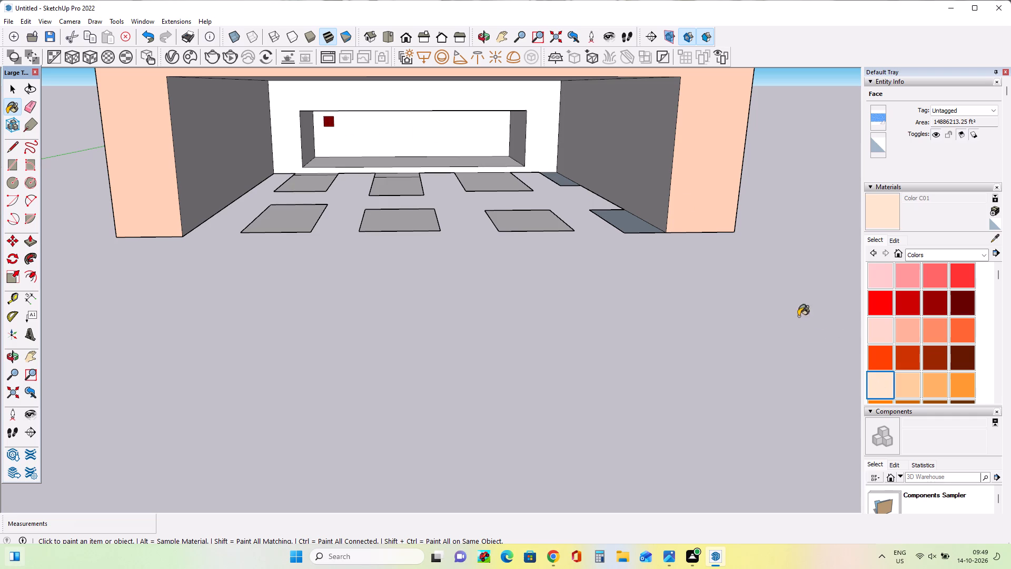
left_click(439, 140)
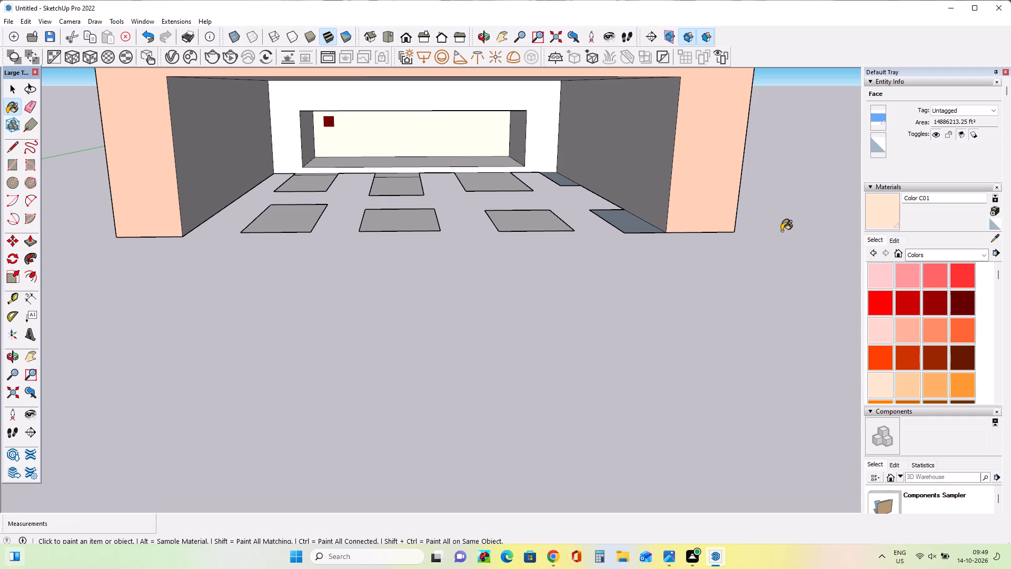
Paint the rear wall around the opening with Color A08 and the opening's side and bottom inner faces with Color A07.
left_click(963, 301)
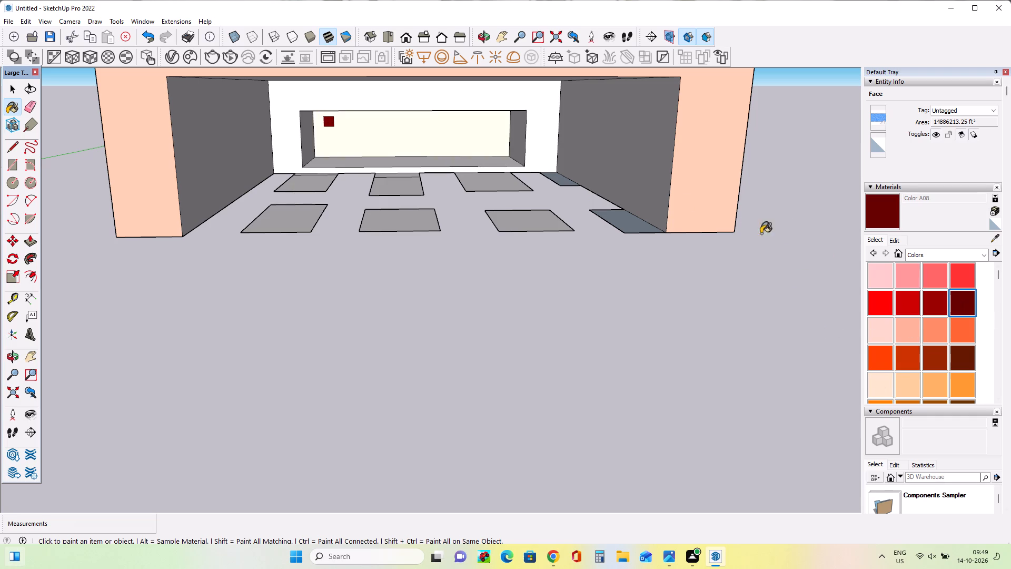
left_click(546, 136)
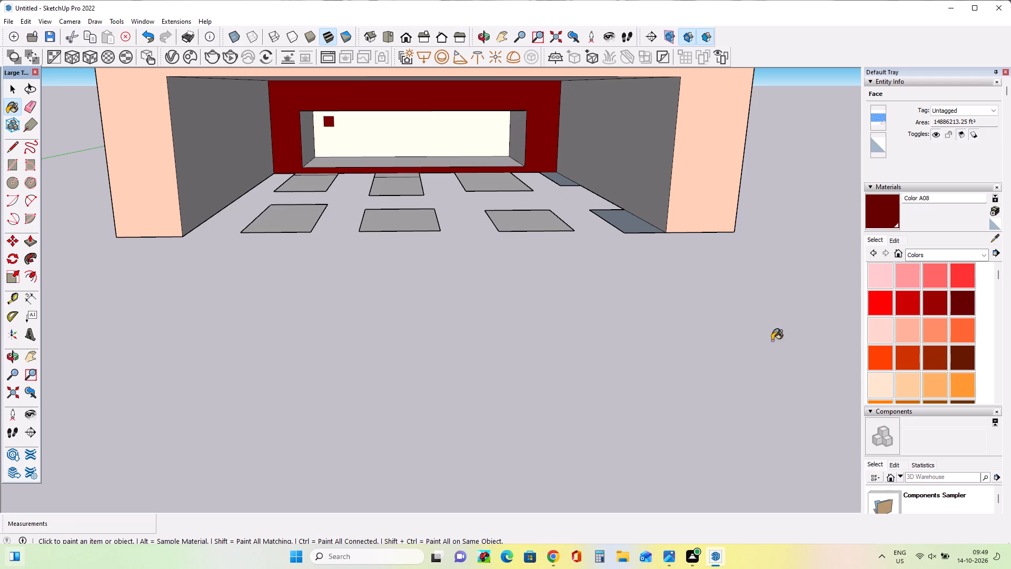
left_click(935, 302)
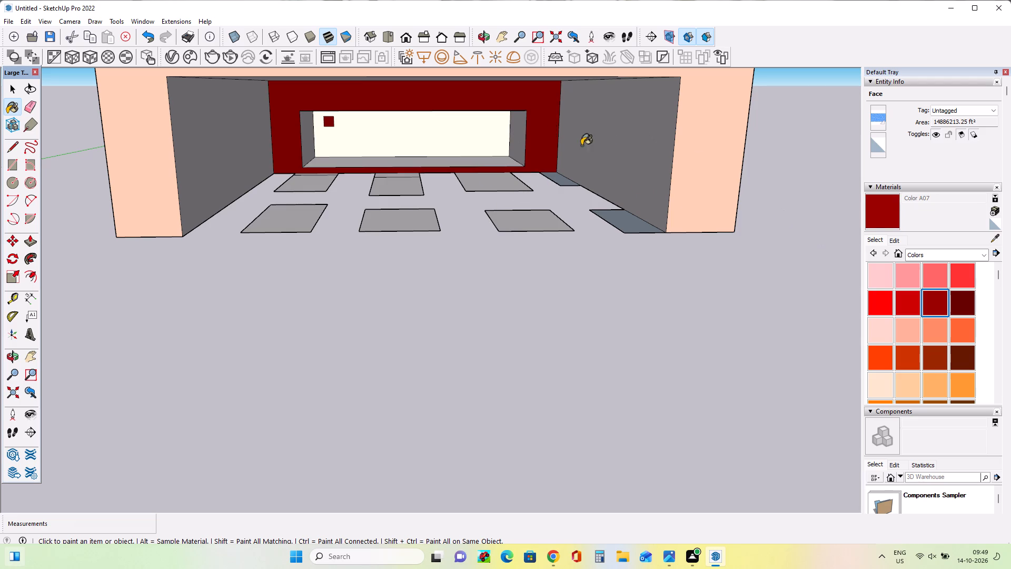
left_click(525, 134)
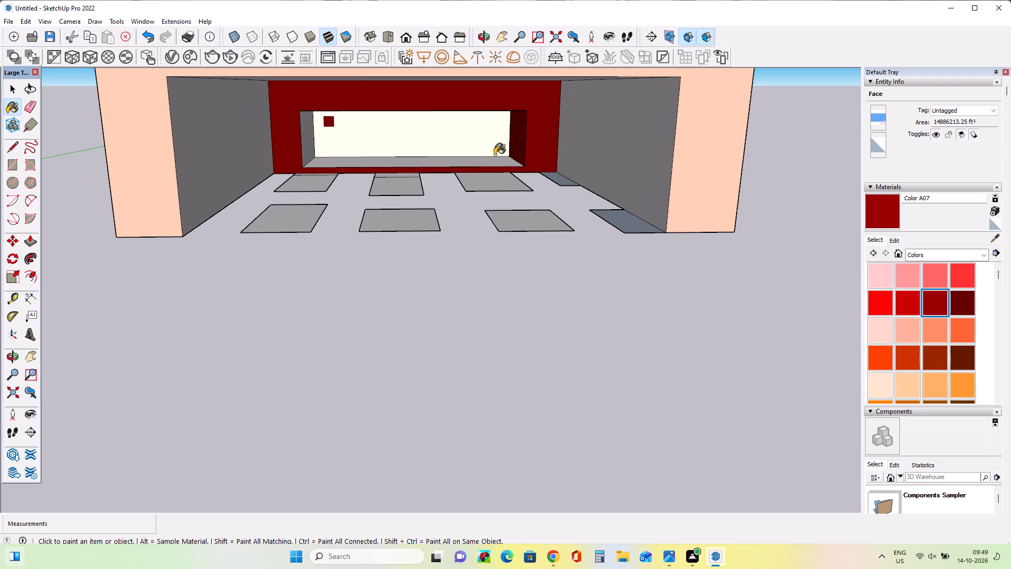
left_click(495, 162)
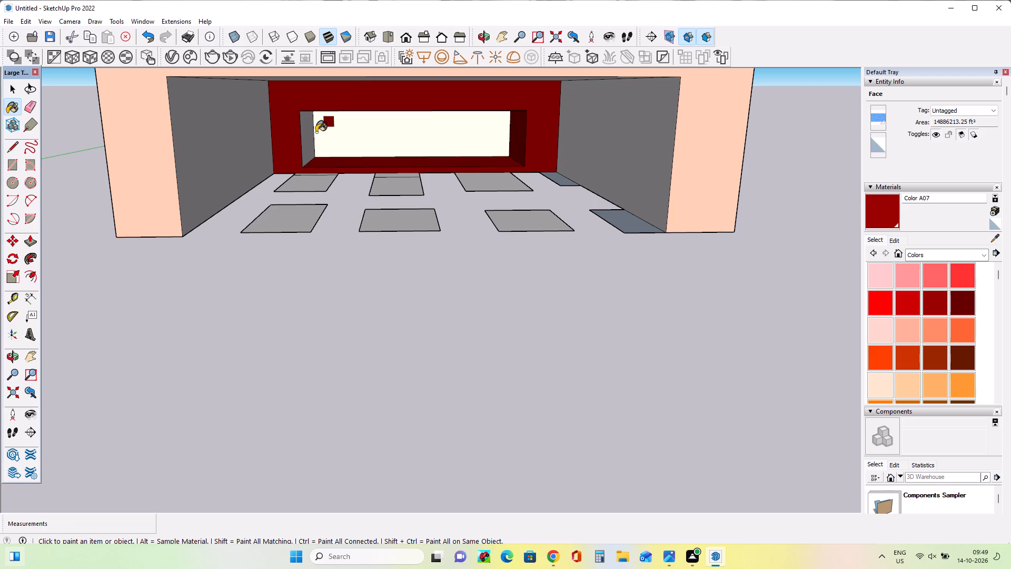
left_click(309, 136)
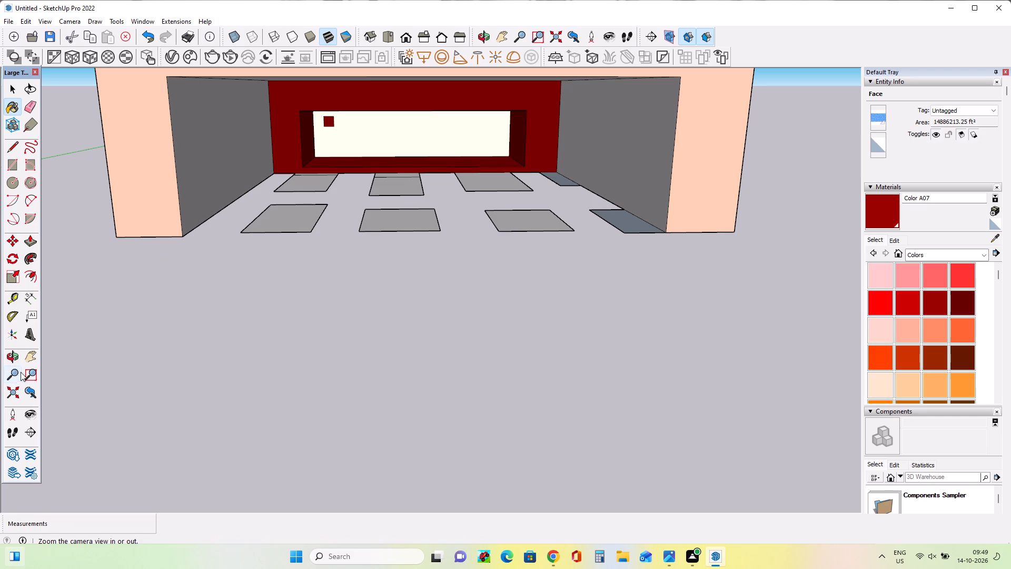
Review the painted rooftop pool, front facade and the interior of the front recess.
left_click_drag(57, 351, 40, 370)
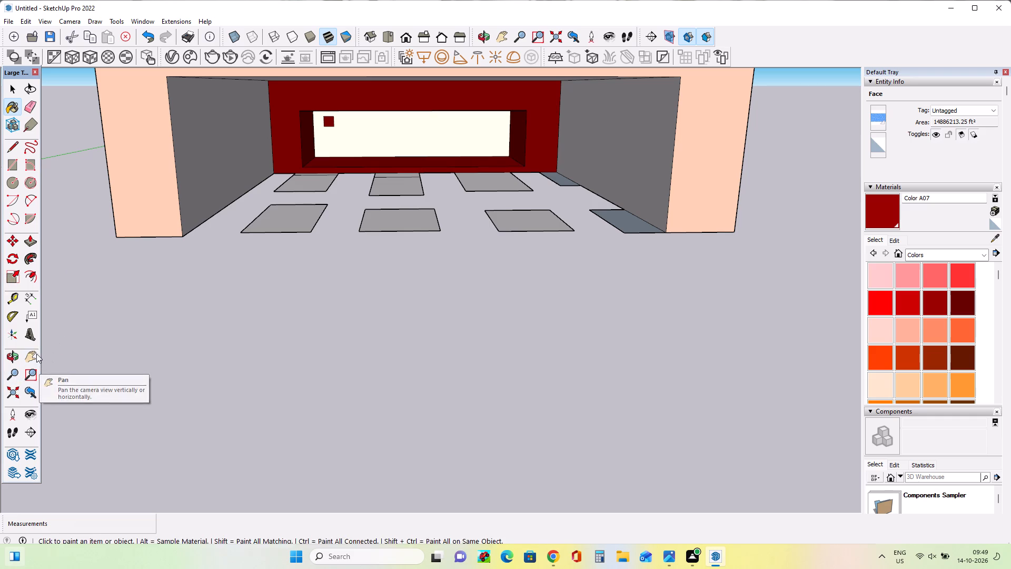
left_click(35, 354)
left_click_drag(395, 187, 399, 224)
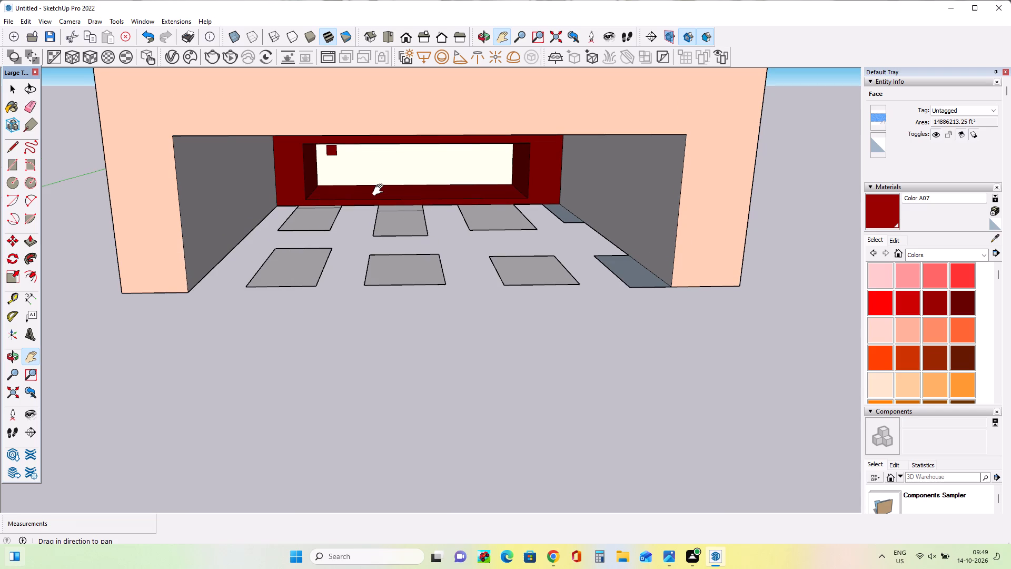
left_click_drag(392, 156, 399, 279)
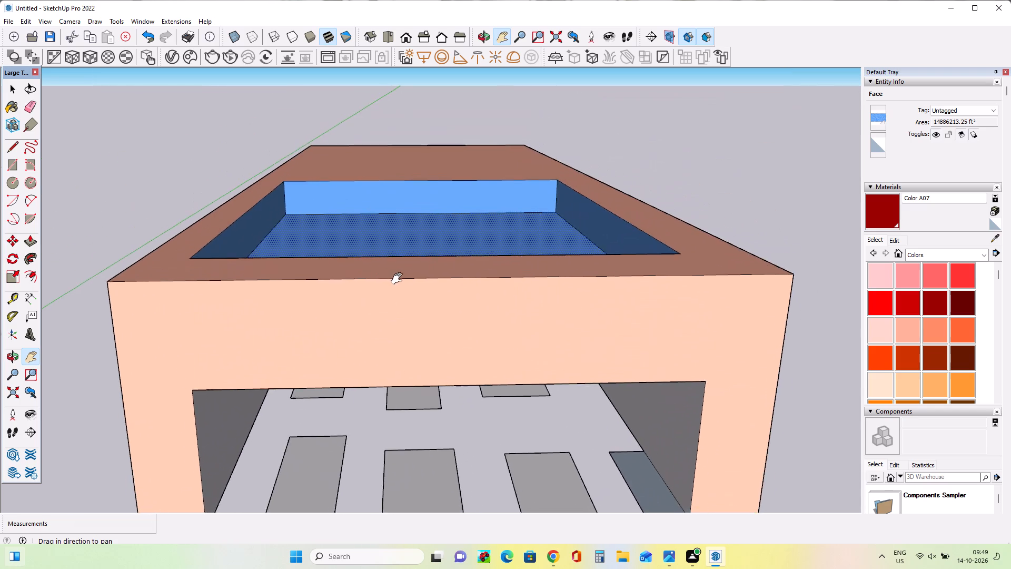
left_click_drag(399, 279, 365, 294)
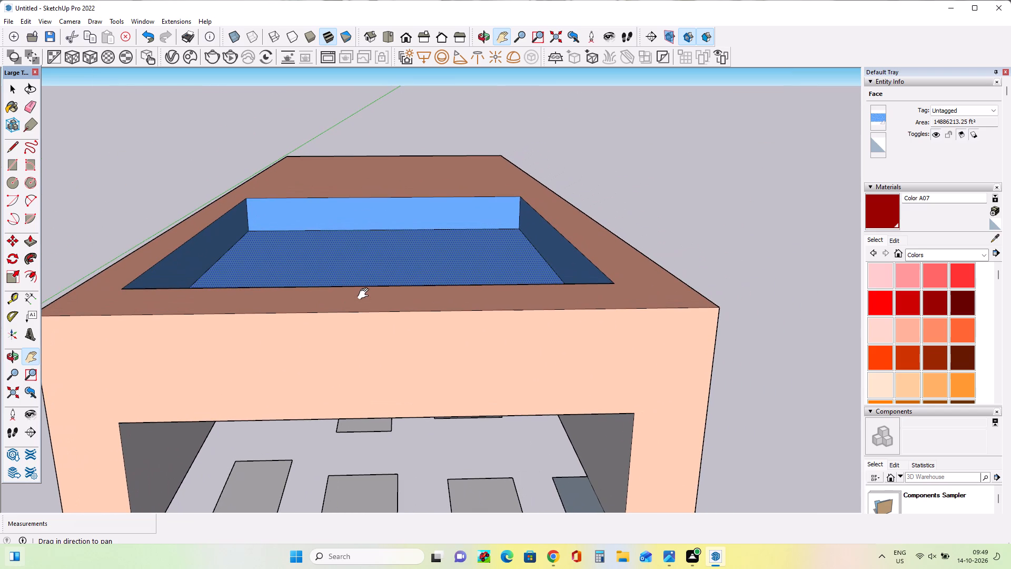
left_click_drag(365, 294, 330, 133)
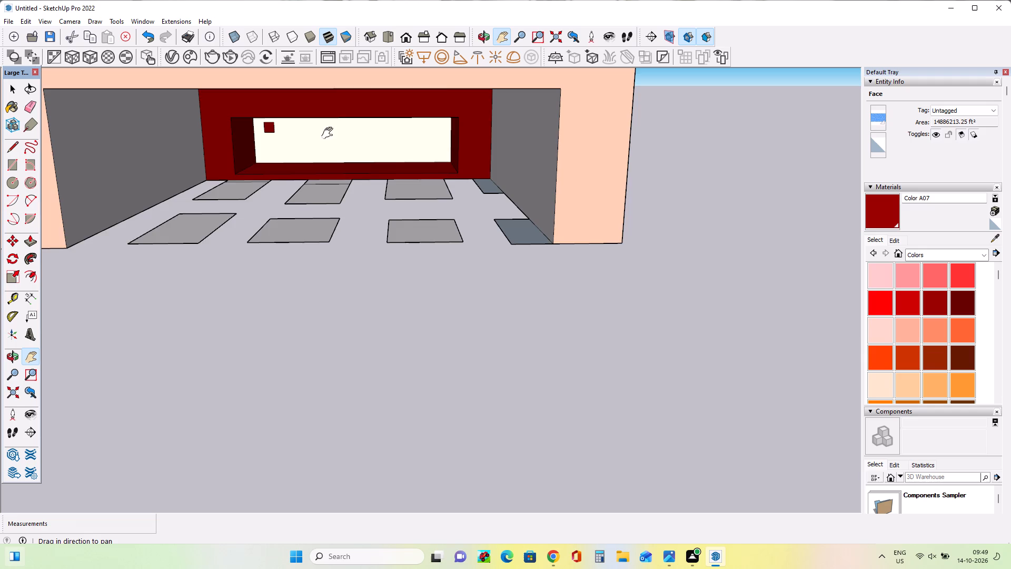
left_click_drag(330, 133, 209, 411)
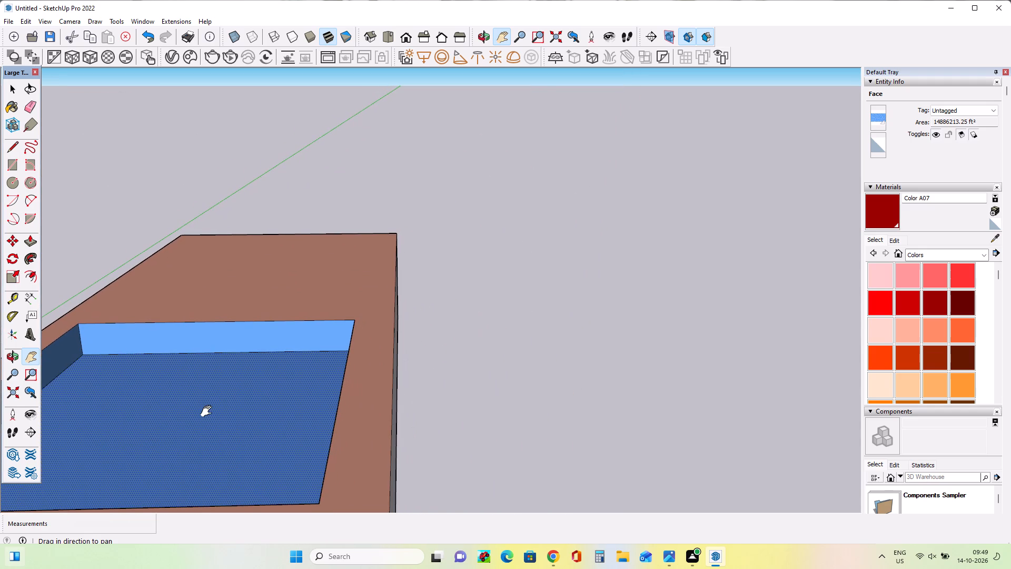
left_click_drag(209, 411, 174, 325)
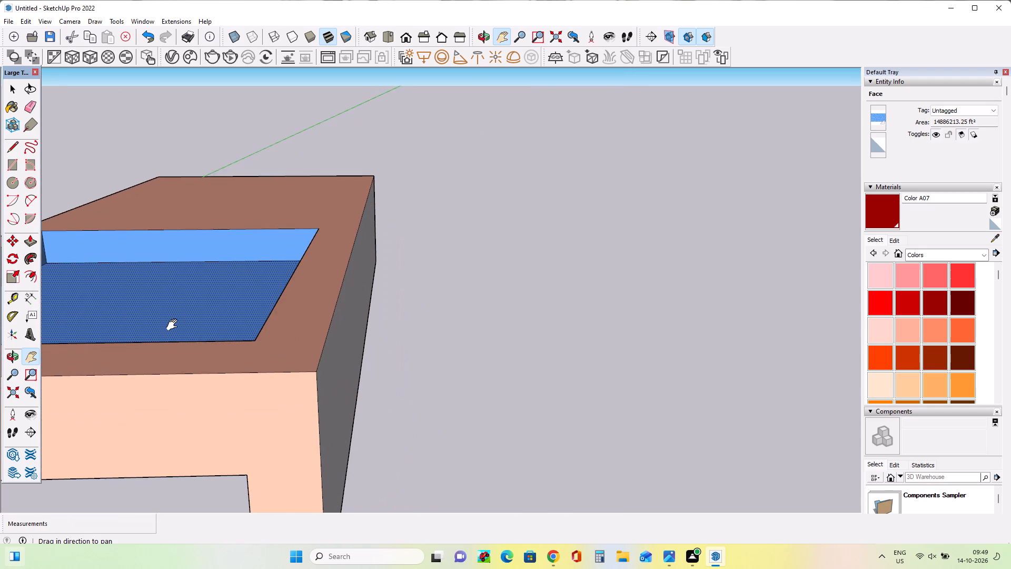
left_click_drag(174, 325, 153, 341)
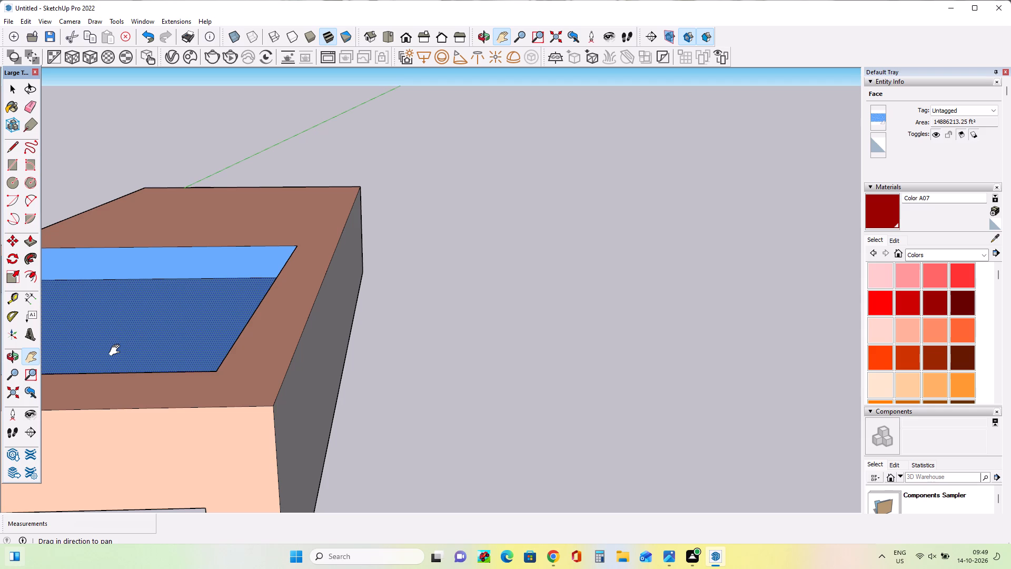
left_click_drag(274, 364, 589, 311)
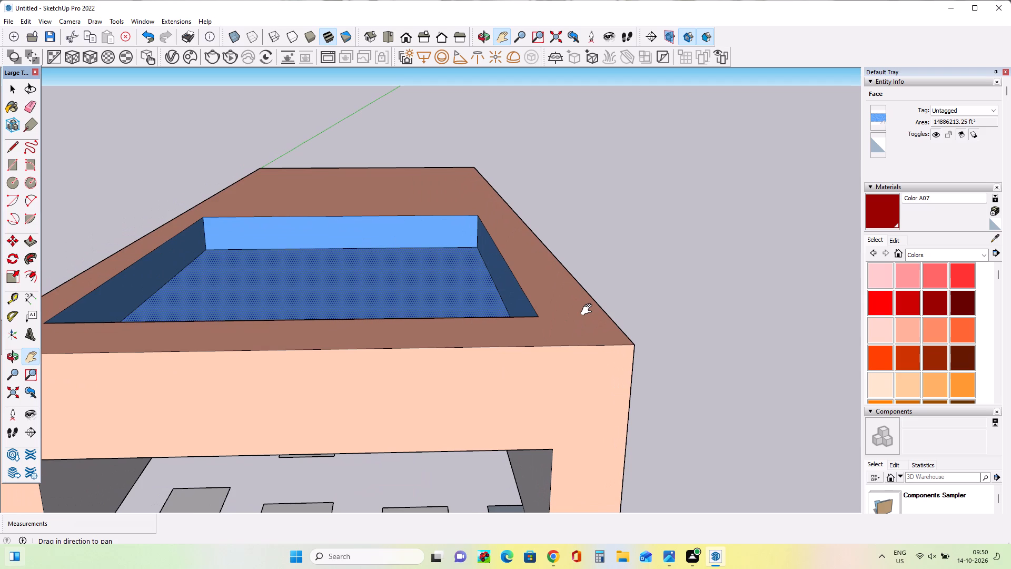
left_click_drag(543, 319, 642, 292)
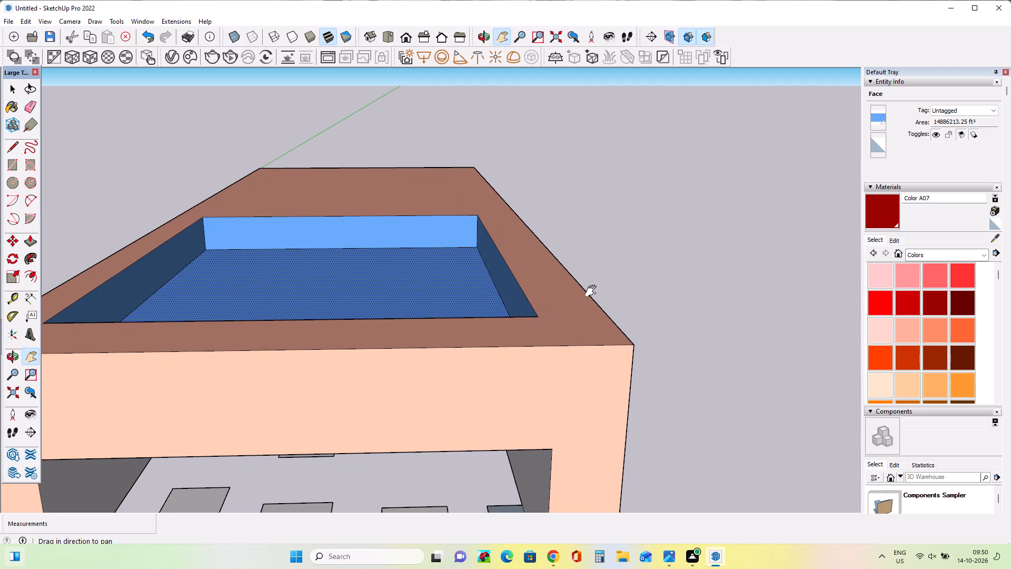
left_click_drag(531, 361, 595, 241)
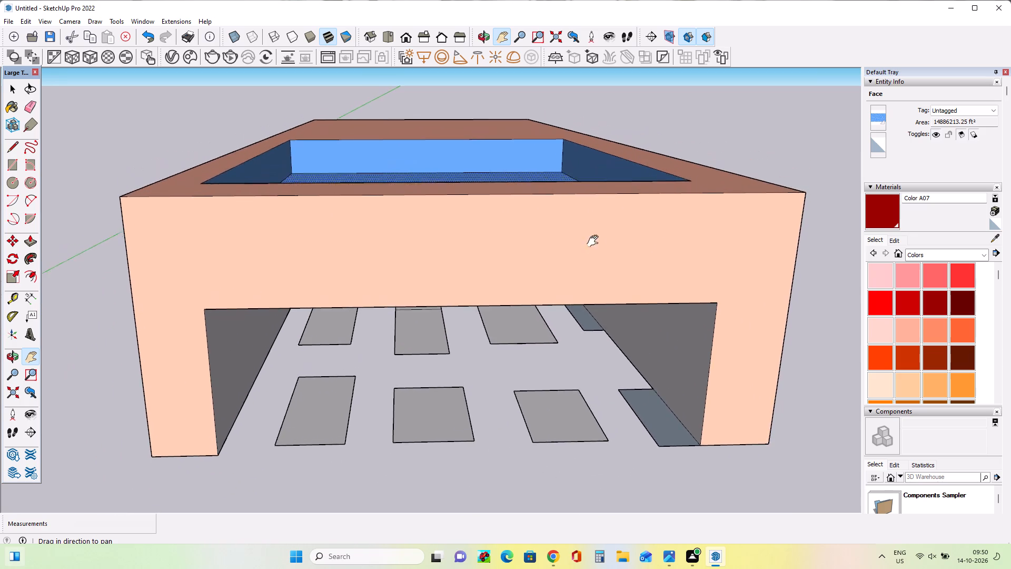
left_click_drag(595, 241, 459, 27)
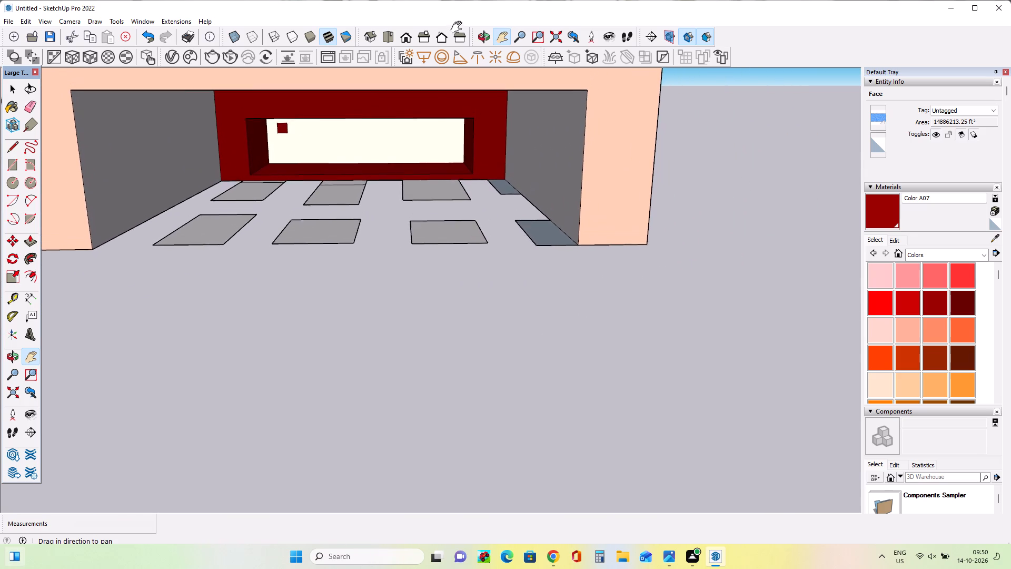
left_click_drag(459, 27, 461, 41)
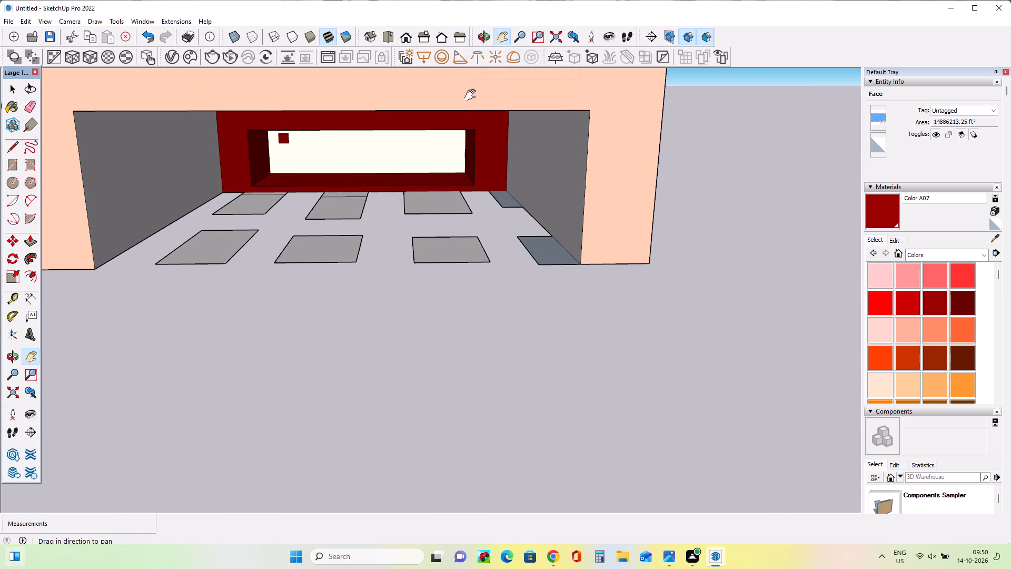
left_click_drag(482, 148, 534, 170)
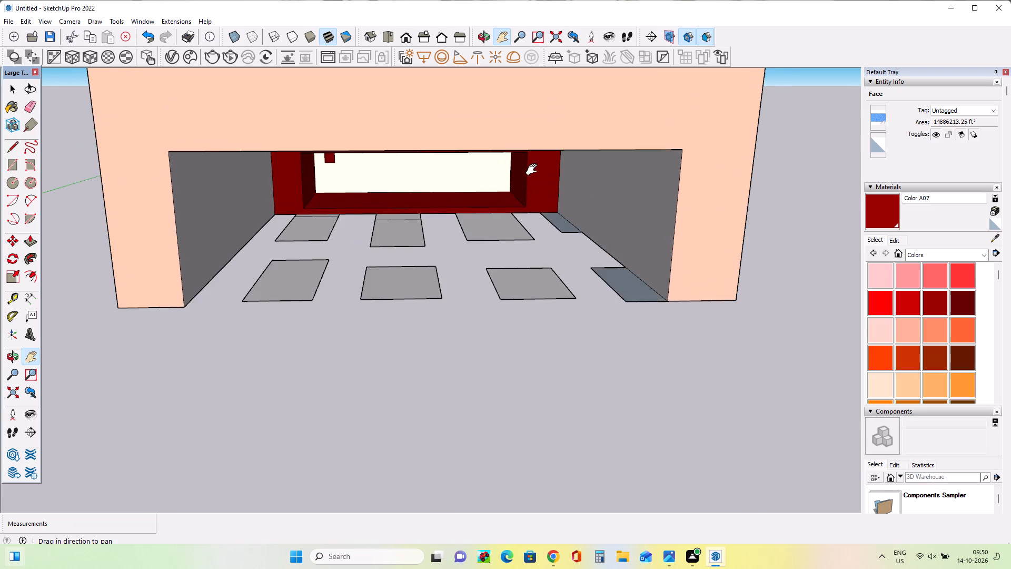
left_click_drag(534, 170, 547, 145)
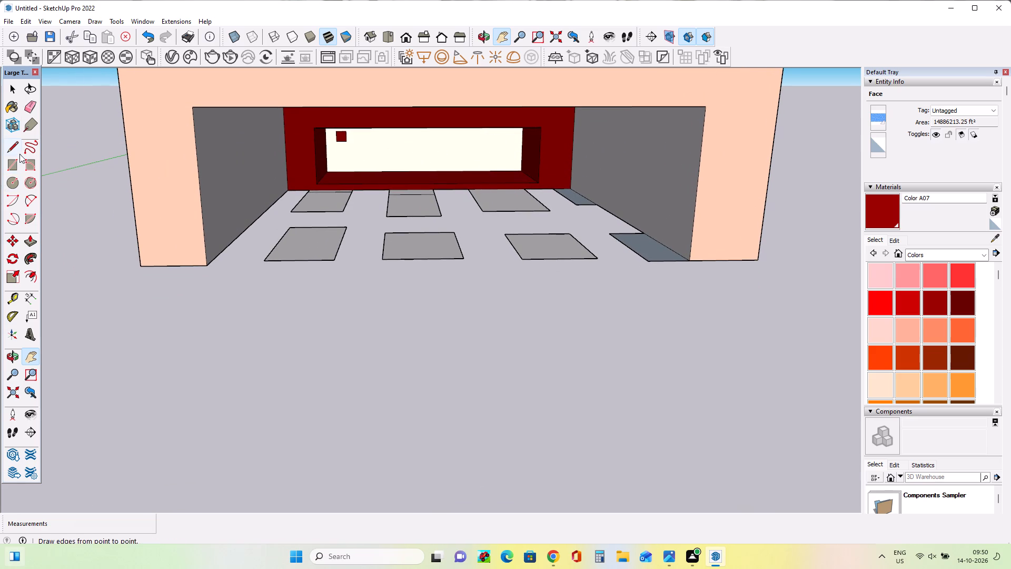
Draw a rectangle about 929' by 235' along the bottom edge of the cream back panel, near its middle.
left_click_drag(13, 166, 114, 184)
left_click_drag(358, 153, 368, 154)
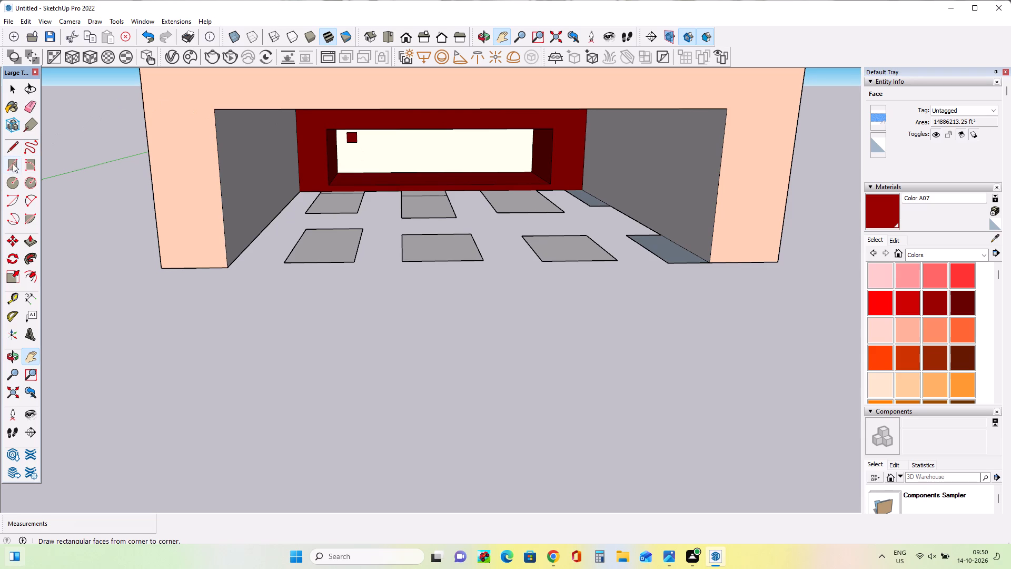
left_click_drag(10, 166, 35, 163)
left_click(9, 161)
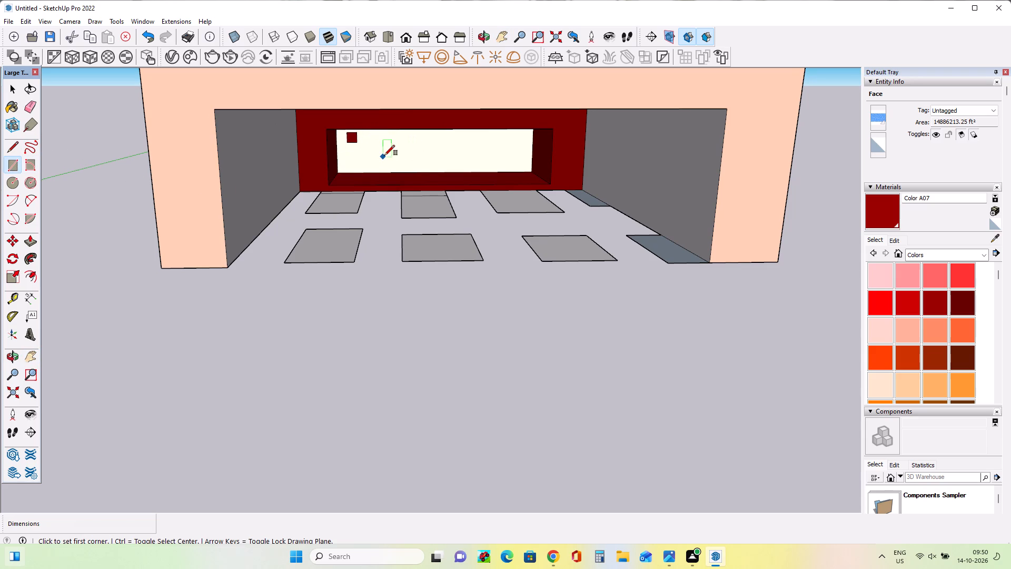
left_click_drag(384, 155, 448, 163)
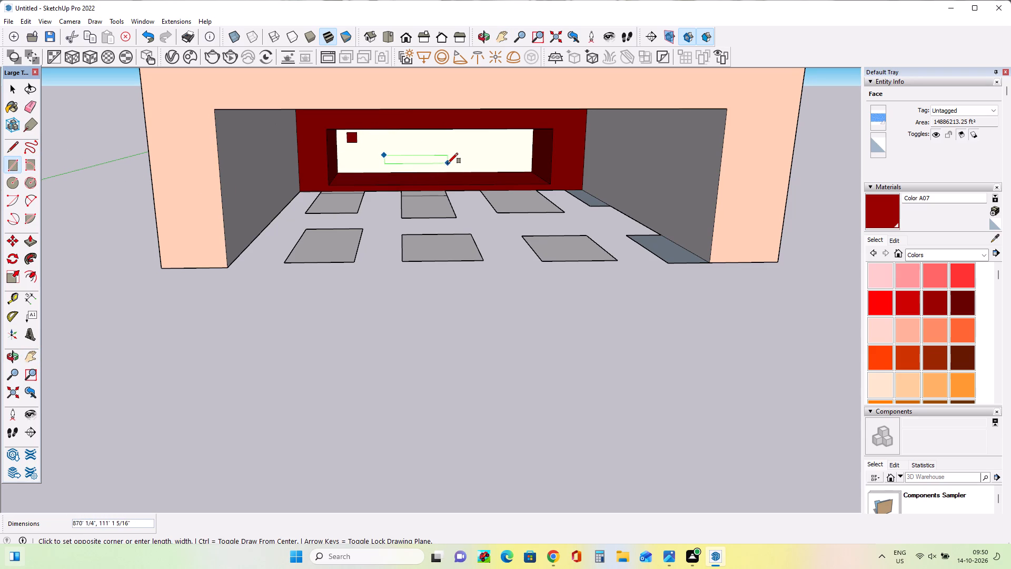
left_click_drag(448, 163, 452, 171)
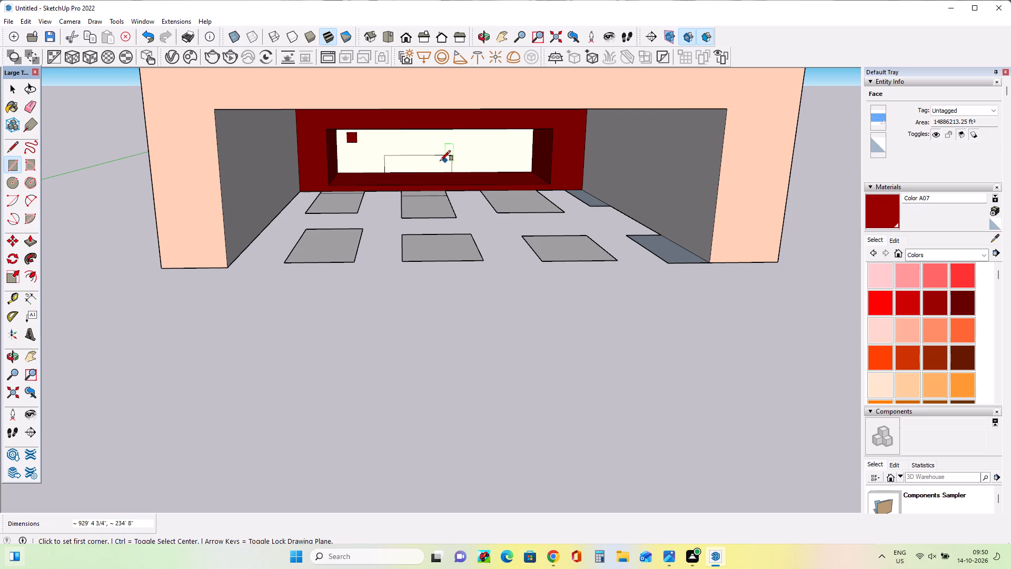
Paint the new rectangle on the back panel with Color A01.
left_click(879, 275)
left_click(399, 165)
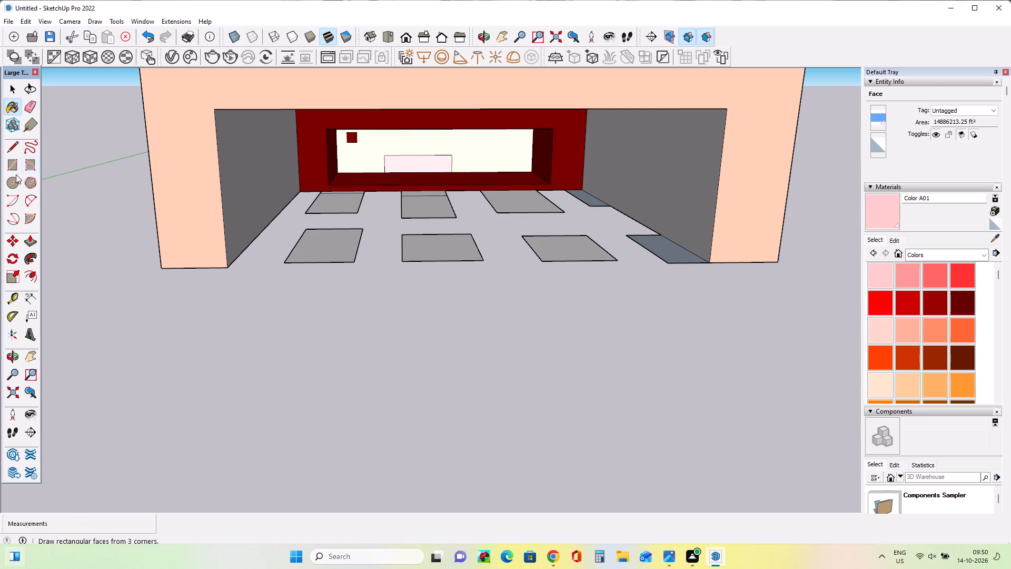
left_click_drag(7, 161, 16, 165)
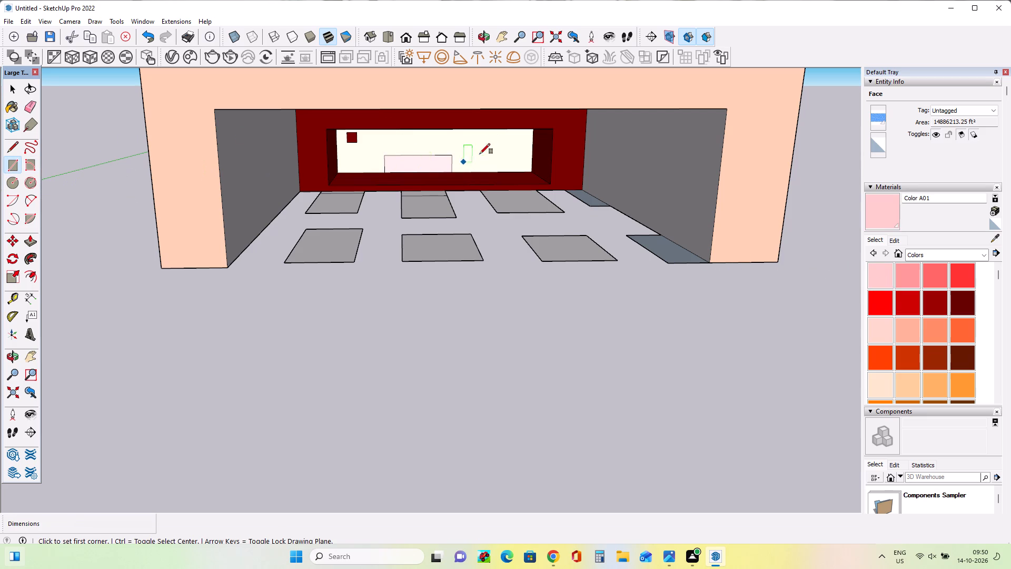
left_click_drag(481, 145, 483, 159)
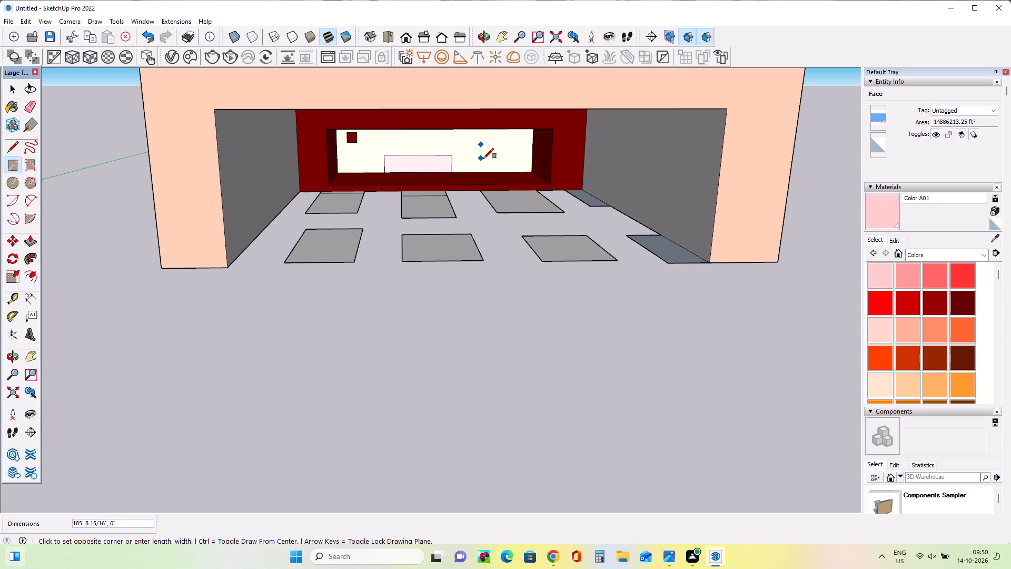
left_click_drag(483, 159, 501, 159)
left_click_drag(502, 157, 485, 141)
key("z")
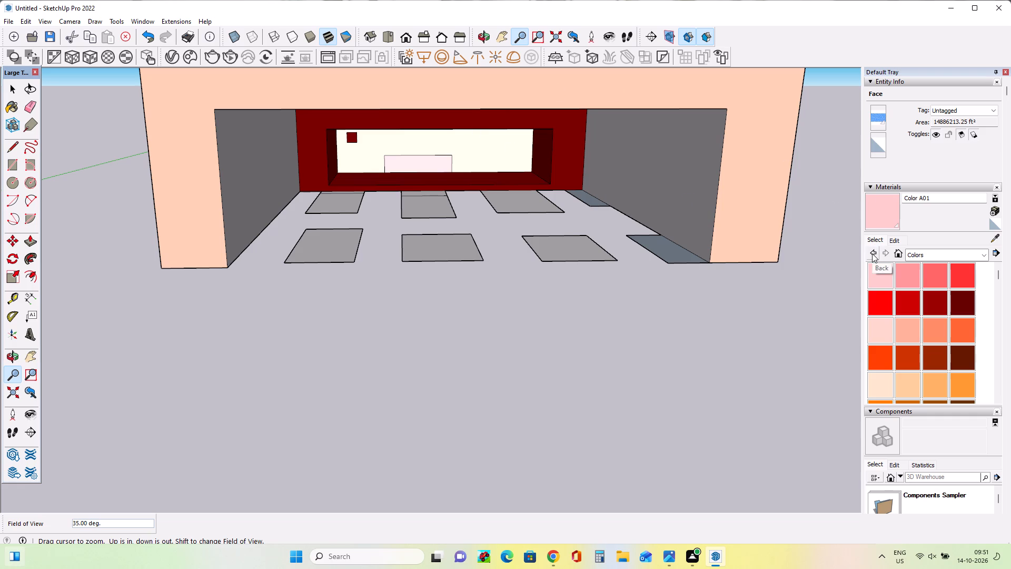
Paint all the grey floor rectangles in both rows of the front recess with Color B03.
left_click(878, 279)
left_click_drag(507, 397, 488, 358)
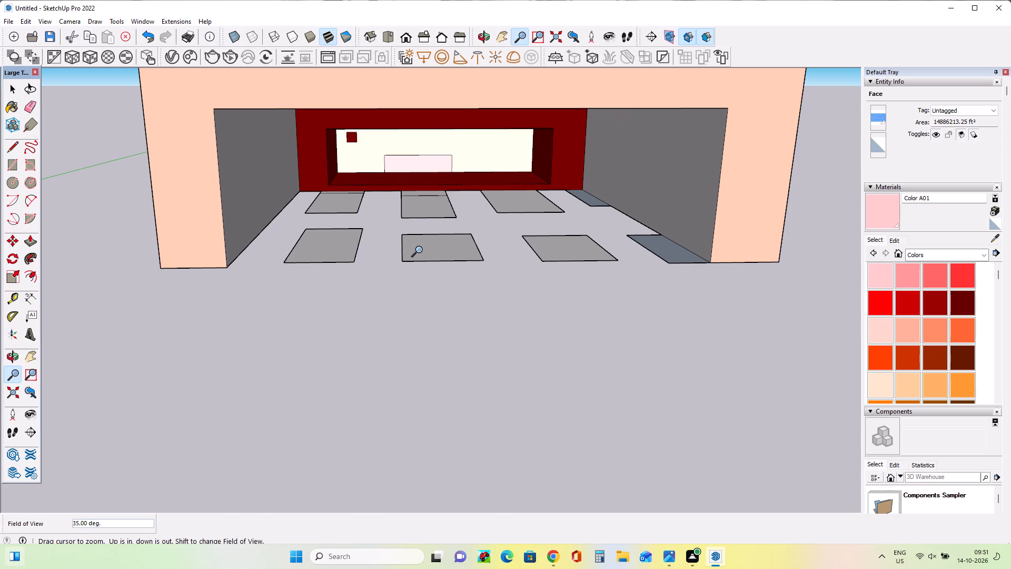
left_click(421, 250)
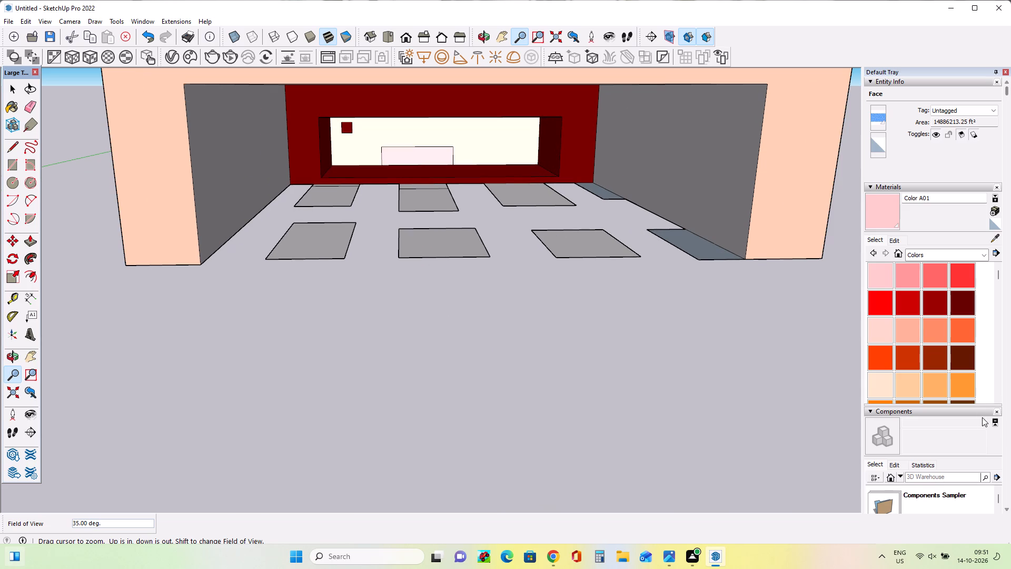
left_click(934, 325)
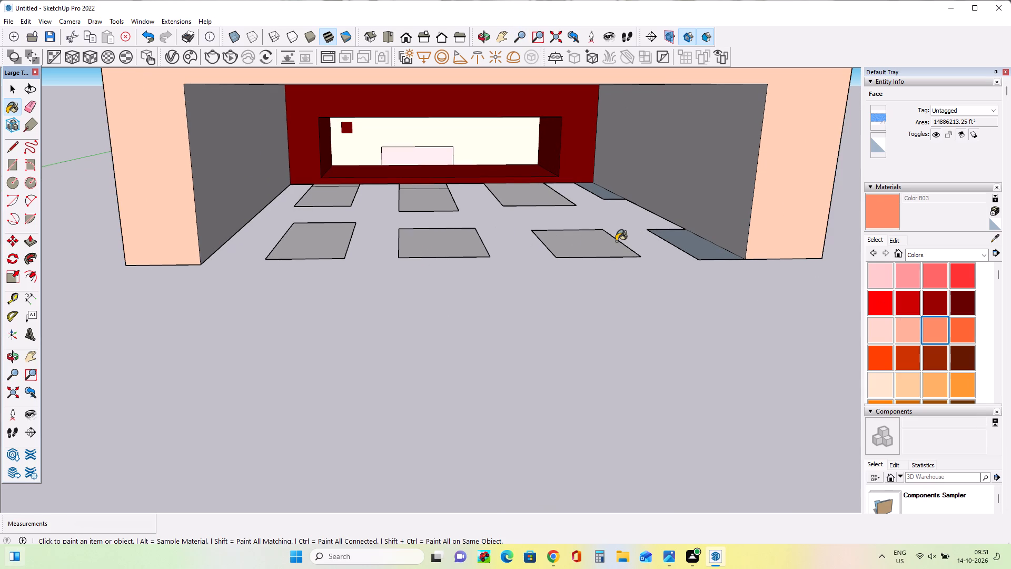
left_click(590, 244)
left_click(441, 249)
left_click(299, 238)
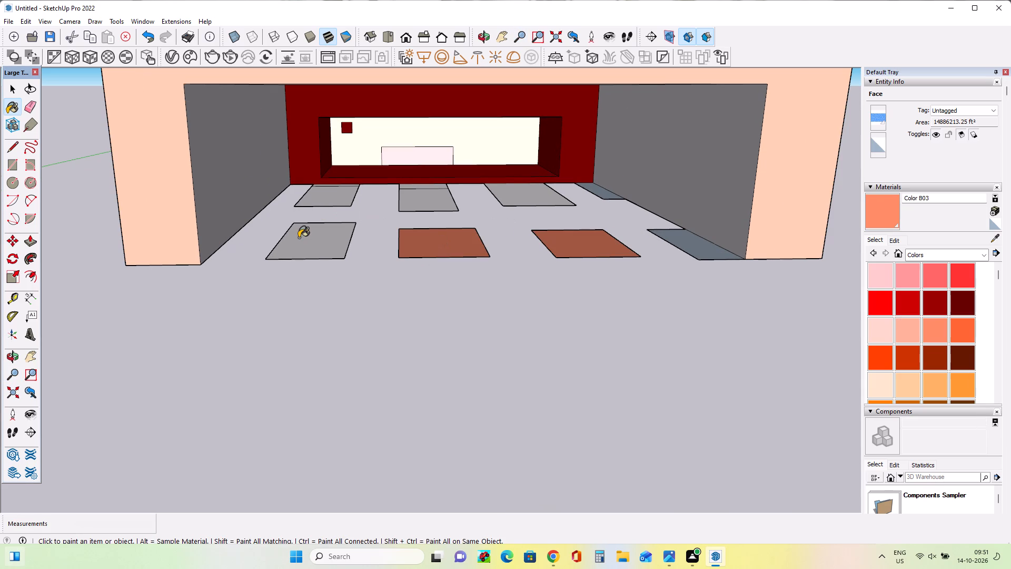
left_click_drag(309, 191, 325, 210)
left_click(334, 193)
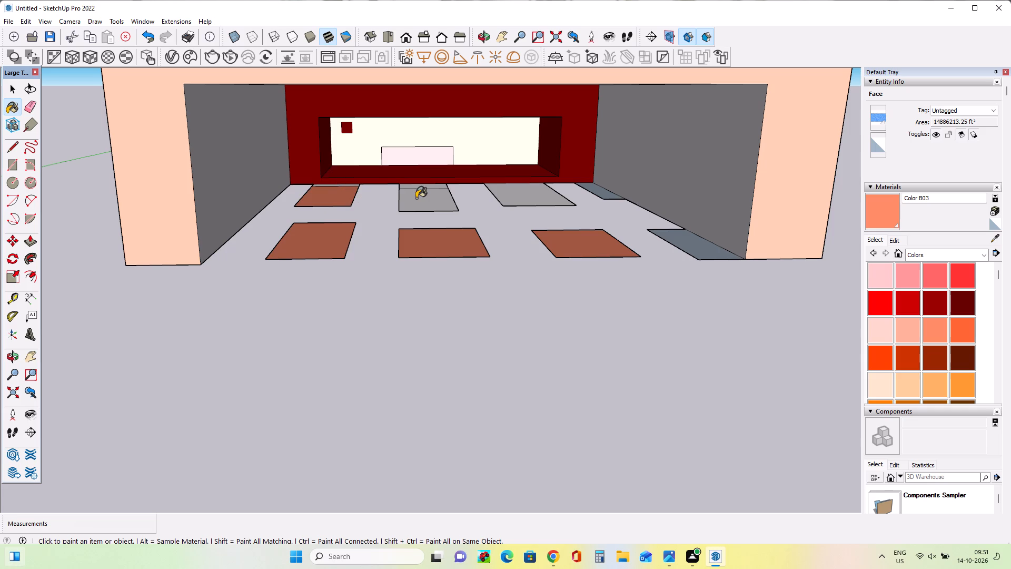
left_click_drag(416, 198, 443, 234)
left_click(443, 201)
left_click(436, 184)
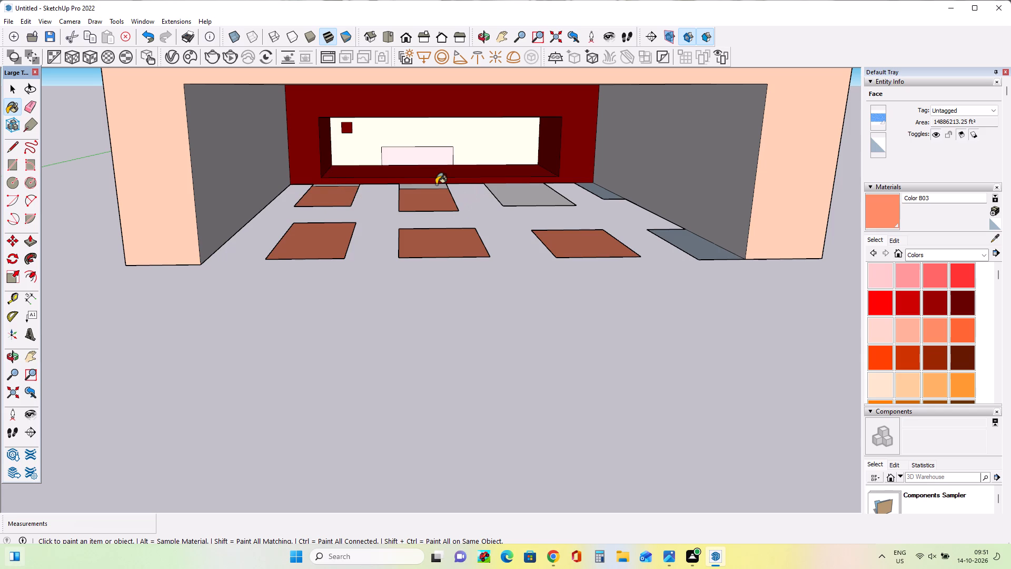
left_click(436, 184)
left_click_drag(499, 188, 503, 194)
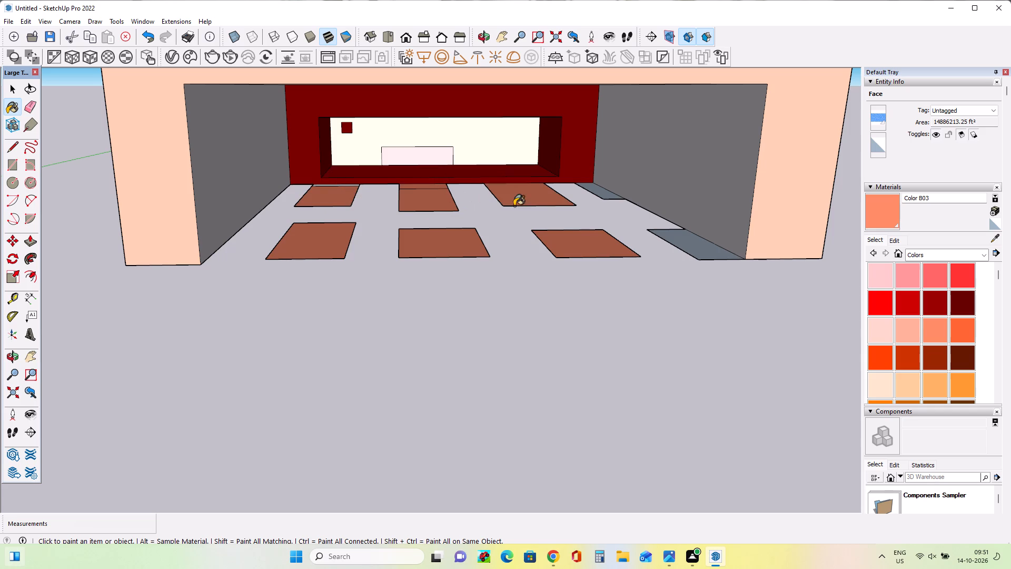
left_click(608, 196)
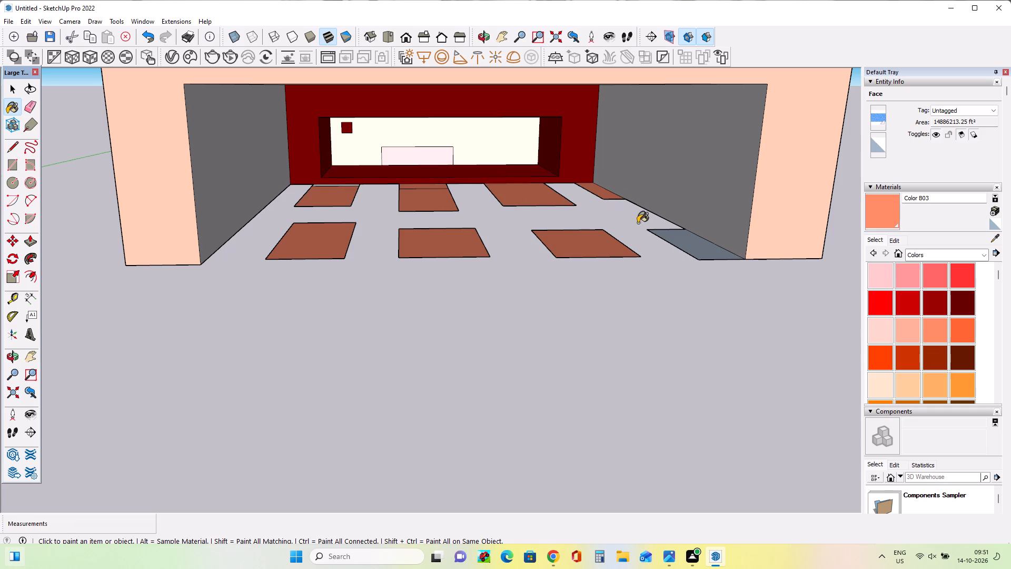
left_click(687, 247)
Paint the two grey inner side walls of the front recess with Color A03.
left_click(930, 270)
left_click(736, 193)
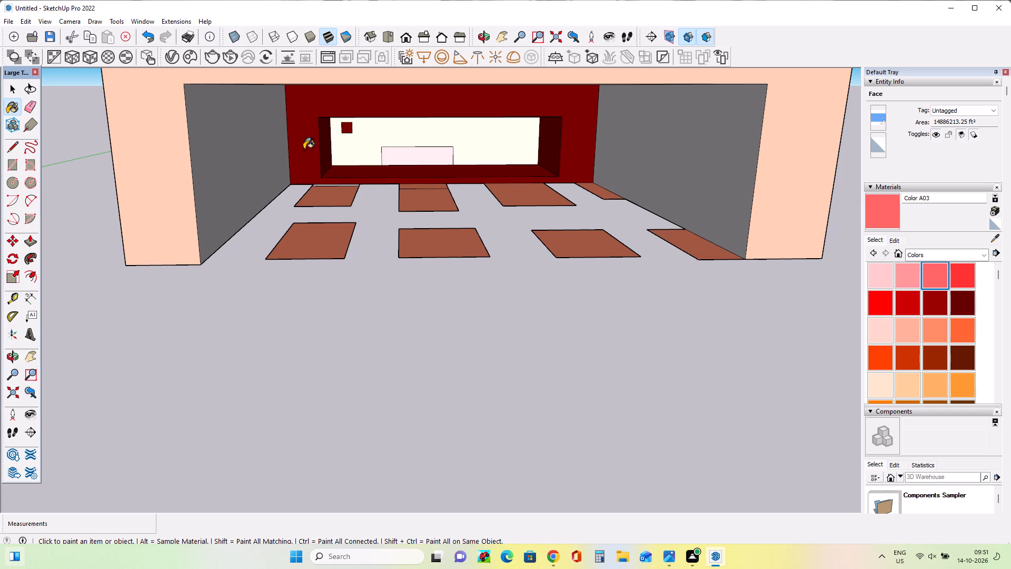
left_click(235, 118)
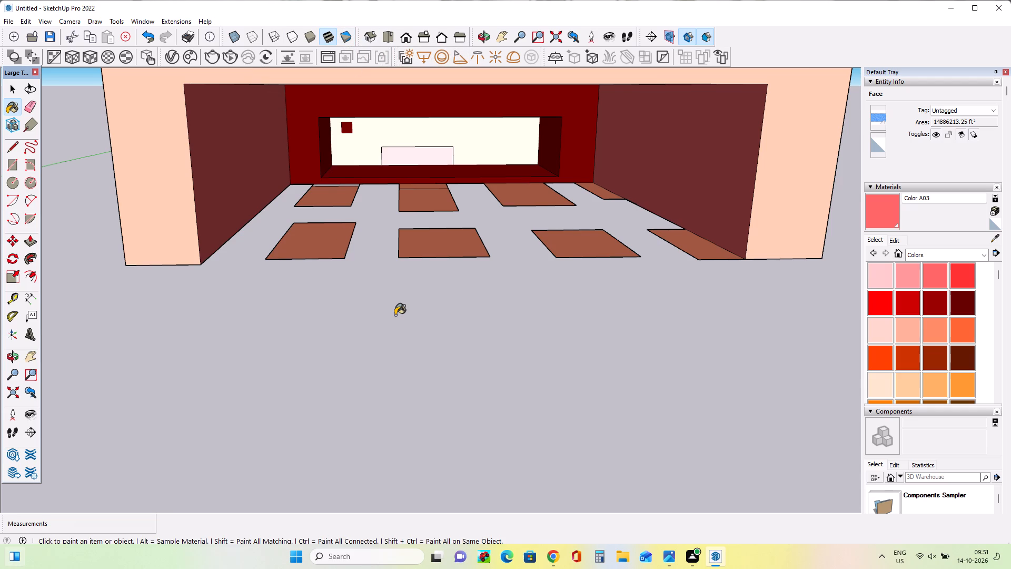
Review the whole painted building from farther away, including the roof and front recess.
scroll(395, 314, "up", 2)
scroll(411, 305, "down", 3)
scroll(412, 305, "up", 1)
scroll(414, 305, "down", 14)
scroll(417, 275, "down", 12)
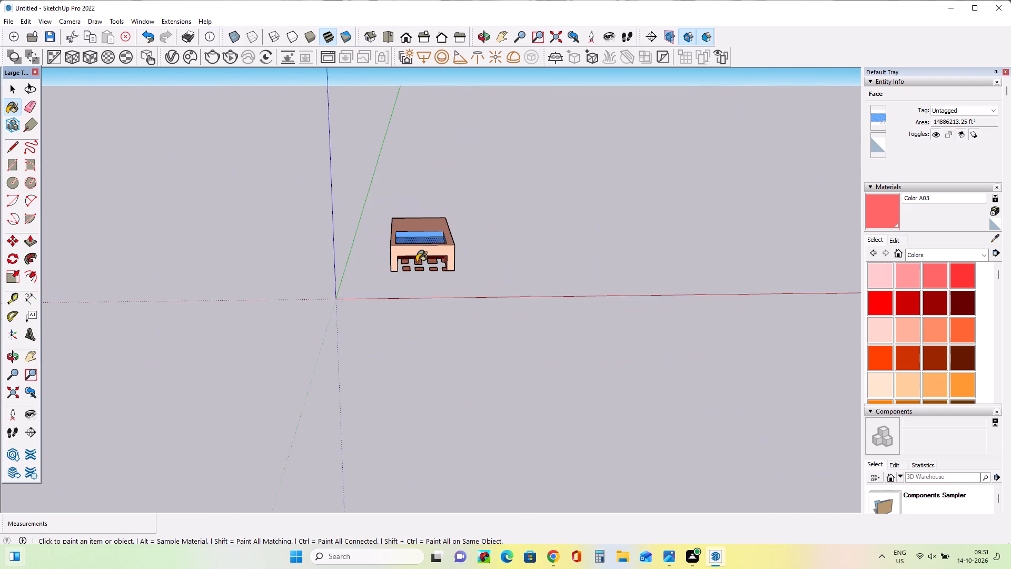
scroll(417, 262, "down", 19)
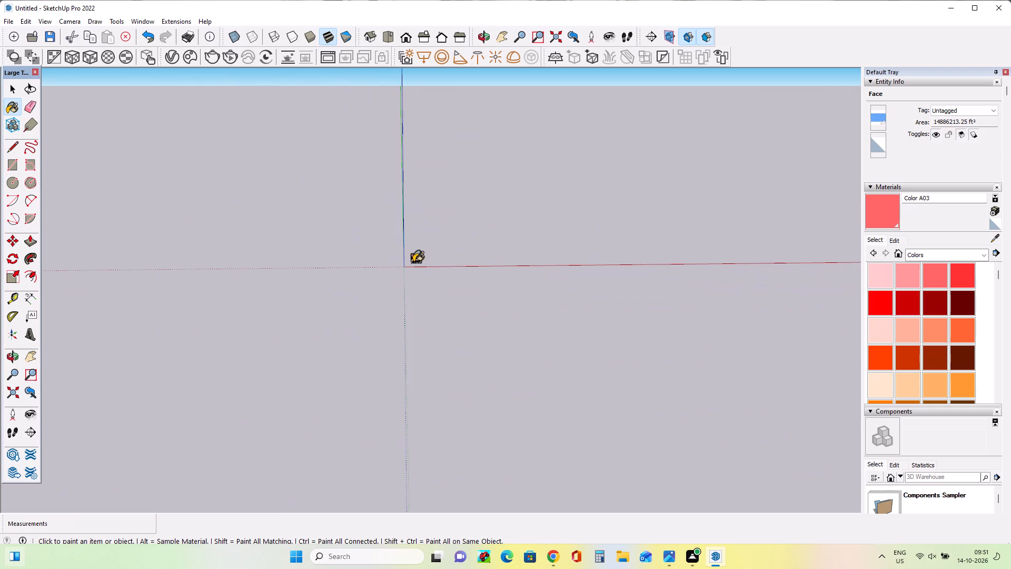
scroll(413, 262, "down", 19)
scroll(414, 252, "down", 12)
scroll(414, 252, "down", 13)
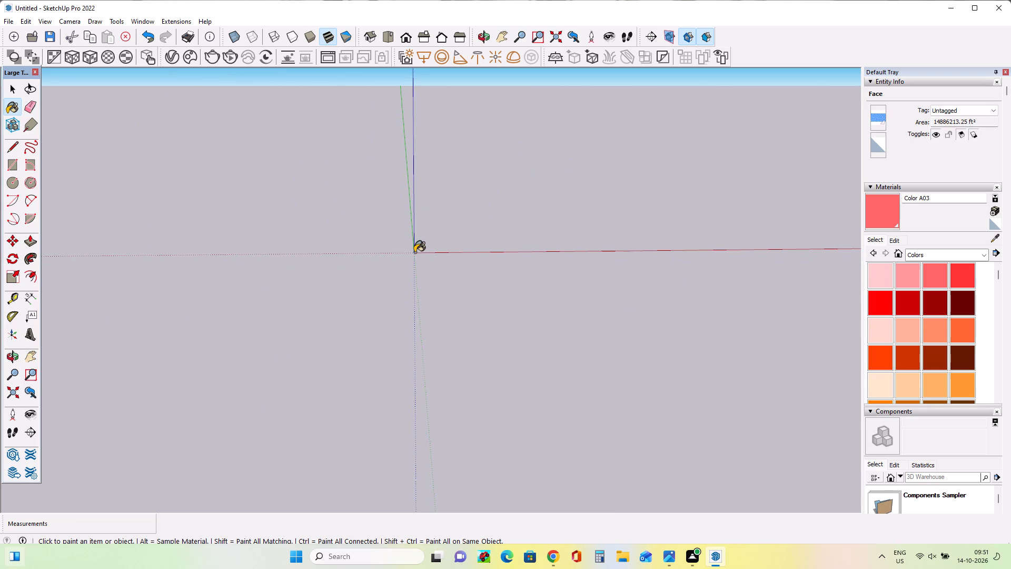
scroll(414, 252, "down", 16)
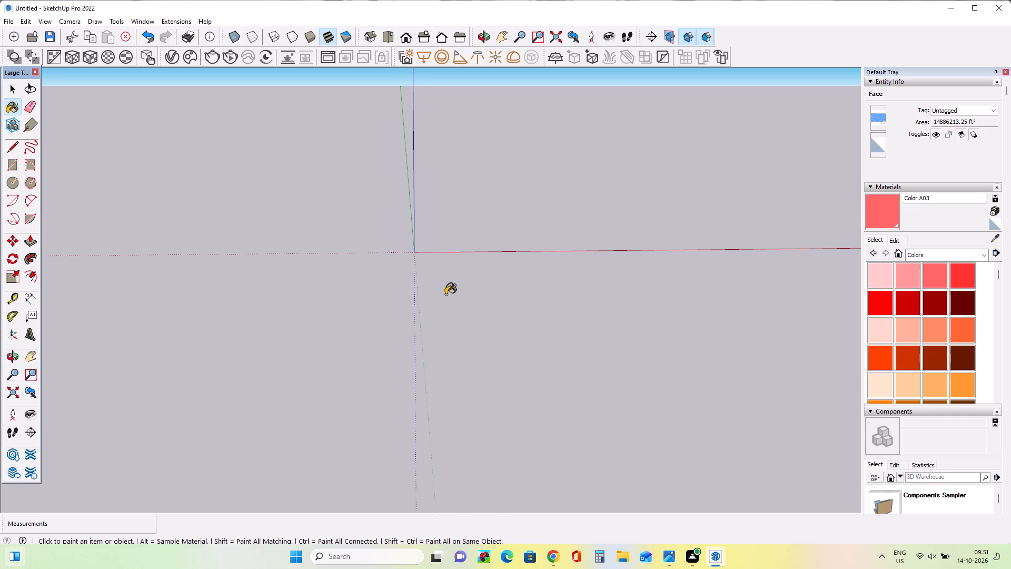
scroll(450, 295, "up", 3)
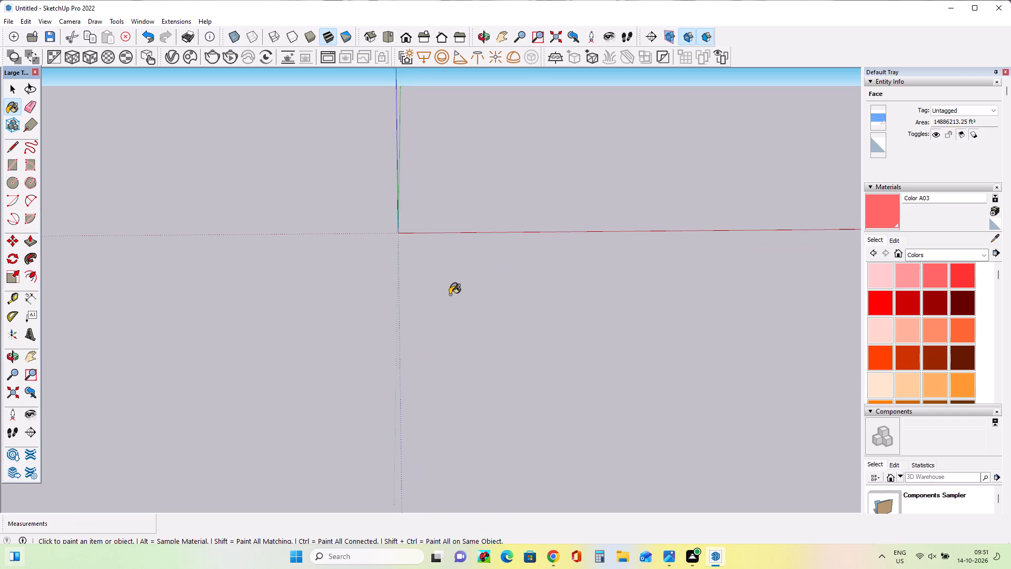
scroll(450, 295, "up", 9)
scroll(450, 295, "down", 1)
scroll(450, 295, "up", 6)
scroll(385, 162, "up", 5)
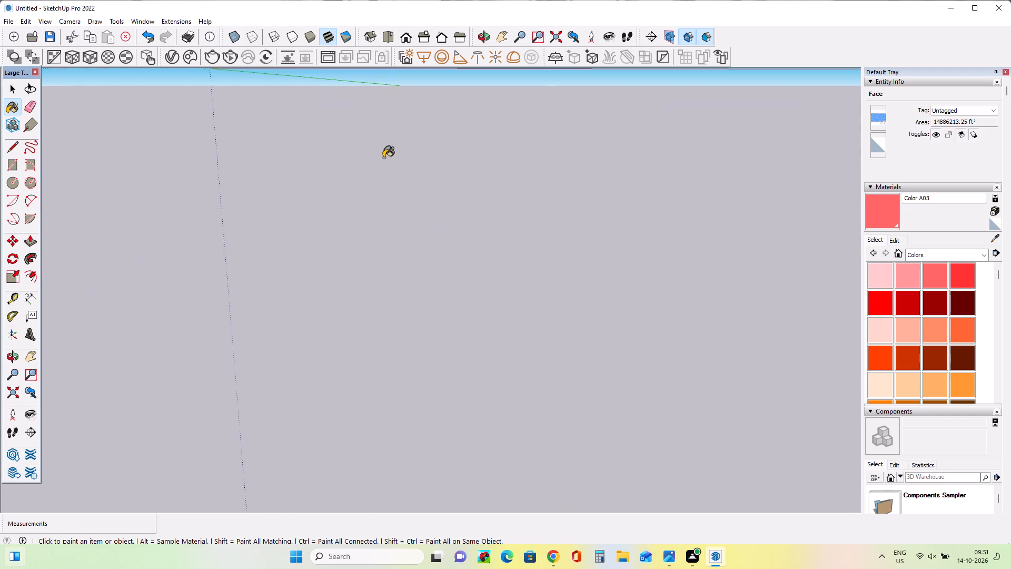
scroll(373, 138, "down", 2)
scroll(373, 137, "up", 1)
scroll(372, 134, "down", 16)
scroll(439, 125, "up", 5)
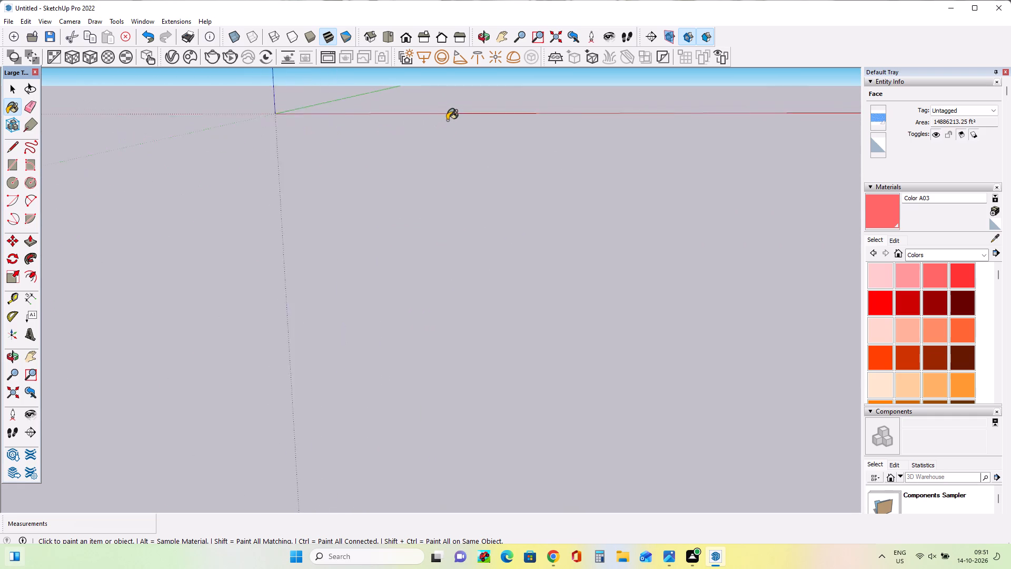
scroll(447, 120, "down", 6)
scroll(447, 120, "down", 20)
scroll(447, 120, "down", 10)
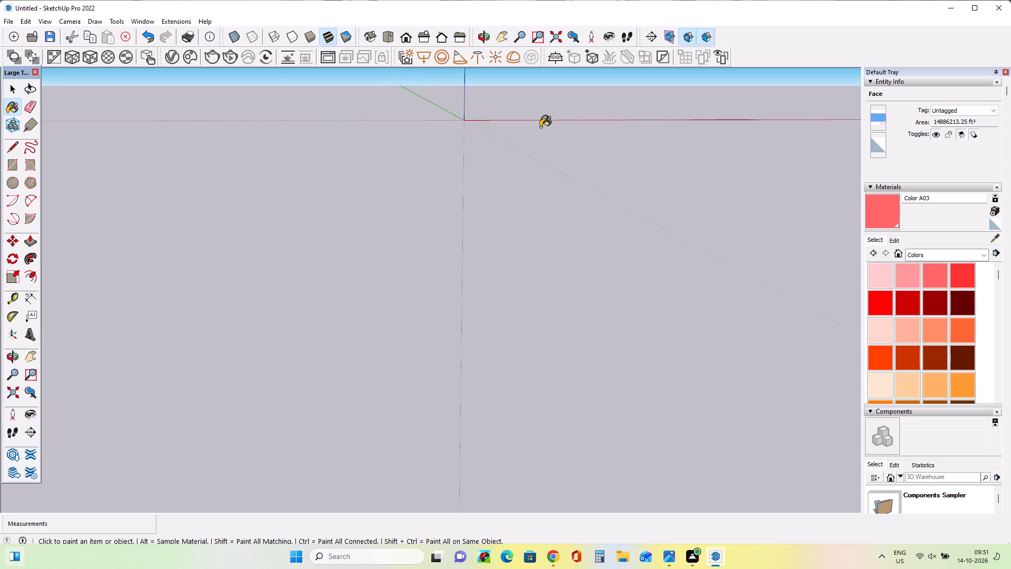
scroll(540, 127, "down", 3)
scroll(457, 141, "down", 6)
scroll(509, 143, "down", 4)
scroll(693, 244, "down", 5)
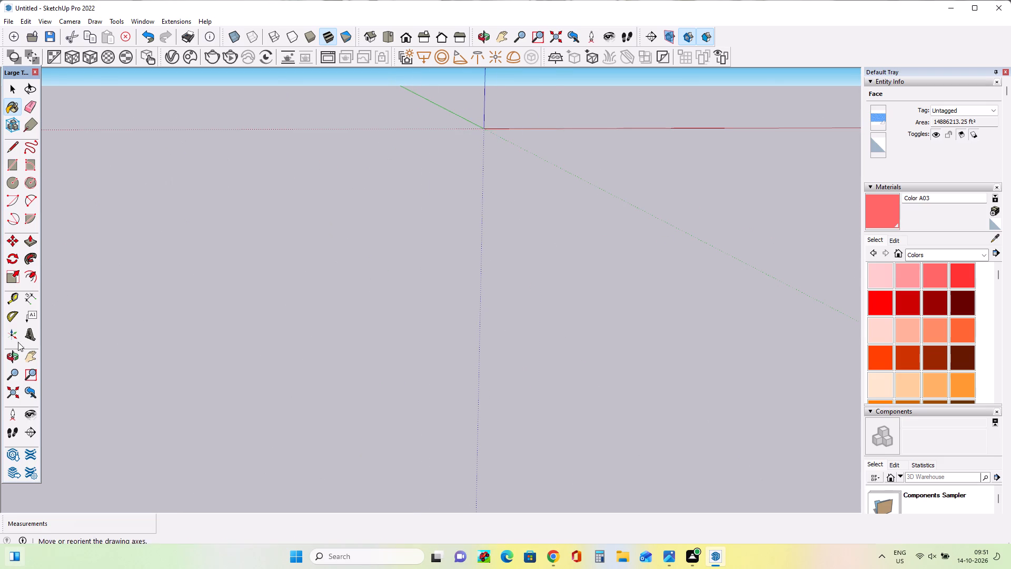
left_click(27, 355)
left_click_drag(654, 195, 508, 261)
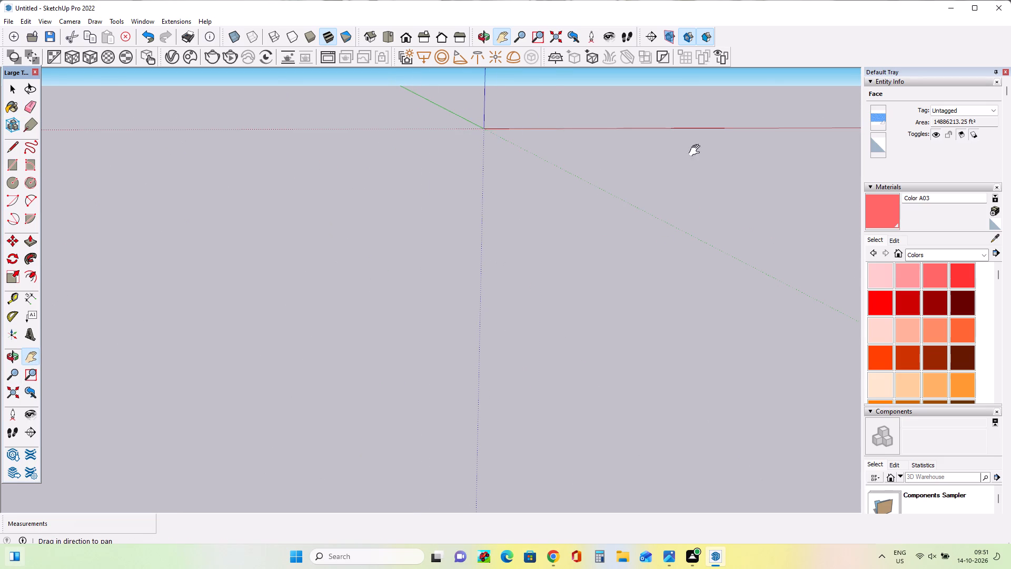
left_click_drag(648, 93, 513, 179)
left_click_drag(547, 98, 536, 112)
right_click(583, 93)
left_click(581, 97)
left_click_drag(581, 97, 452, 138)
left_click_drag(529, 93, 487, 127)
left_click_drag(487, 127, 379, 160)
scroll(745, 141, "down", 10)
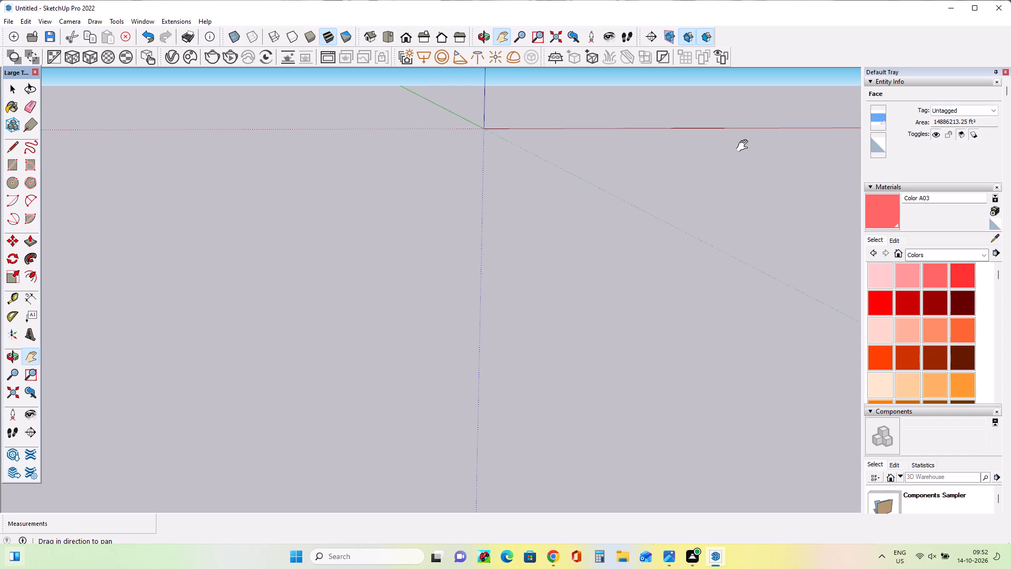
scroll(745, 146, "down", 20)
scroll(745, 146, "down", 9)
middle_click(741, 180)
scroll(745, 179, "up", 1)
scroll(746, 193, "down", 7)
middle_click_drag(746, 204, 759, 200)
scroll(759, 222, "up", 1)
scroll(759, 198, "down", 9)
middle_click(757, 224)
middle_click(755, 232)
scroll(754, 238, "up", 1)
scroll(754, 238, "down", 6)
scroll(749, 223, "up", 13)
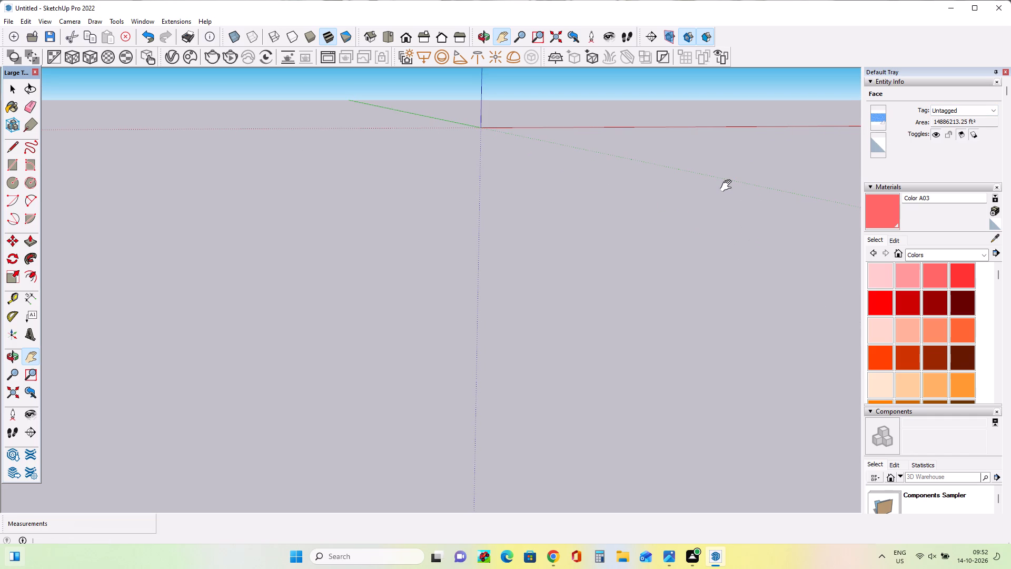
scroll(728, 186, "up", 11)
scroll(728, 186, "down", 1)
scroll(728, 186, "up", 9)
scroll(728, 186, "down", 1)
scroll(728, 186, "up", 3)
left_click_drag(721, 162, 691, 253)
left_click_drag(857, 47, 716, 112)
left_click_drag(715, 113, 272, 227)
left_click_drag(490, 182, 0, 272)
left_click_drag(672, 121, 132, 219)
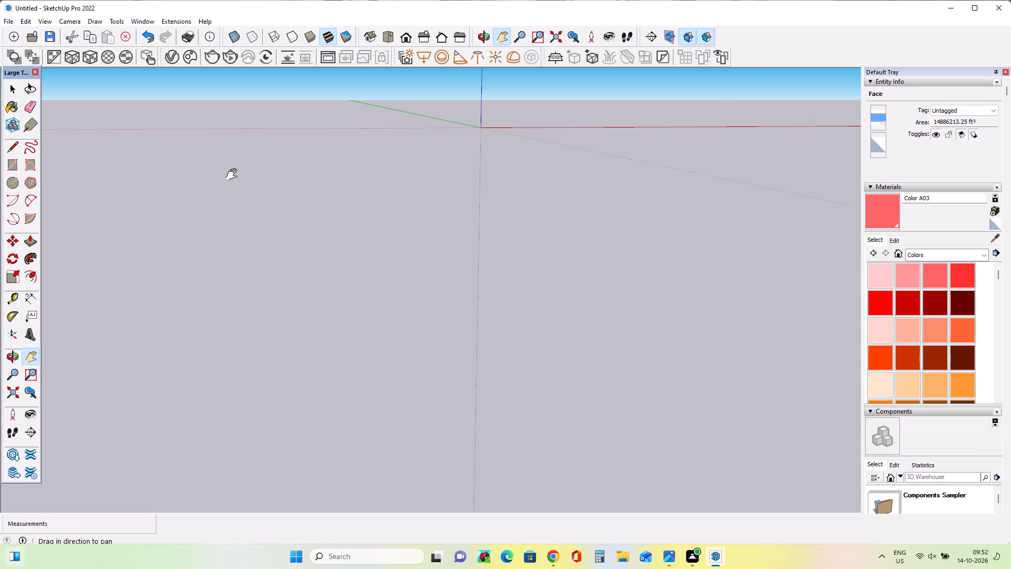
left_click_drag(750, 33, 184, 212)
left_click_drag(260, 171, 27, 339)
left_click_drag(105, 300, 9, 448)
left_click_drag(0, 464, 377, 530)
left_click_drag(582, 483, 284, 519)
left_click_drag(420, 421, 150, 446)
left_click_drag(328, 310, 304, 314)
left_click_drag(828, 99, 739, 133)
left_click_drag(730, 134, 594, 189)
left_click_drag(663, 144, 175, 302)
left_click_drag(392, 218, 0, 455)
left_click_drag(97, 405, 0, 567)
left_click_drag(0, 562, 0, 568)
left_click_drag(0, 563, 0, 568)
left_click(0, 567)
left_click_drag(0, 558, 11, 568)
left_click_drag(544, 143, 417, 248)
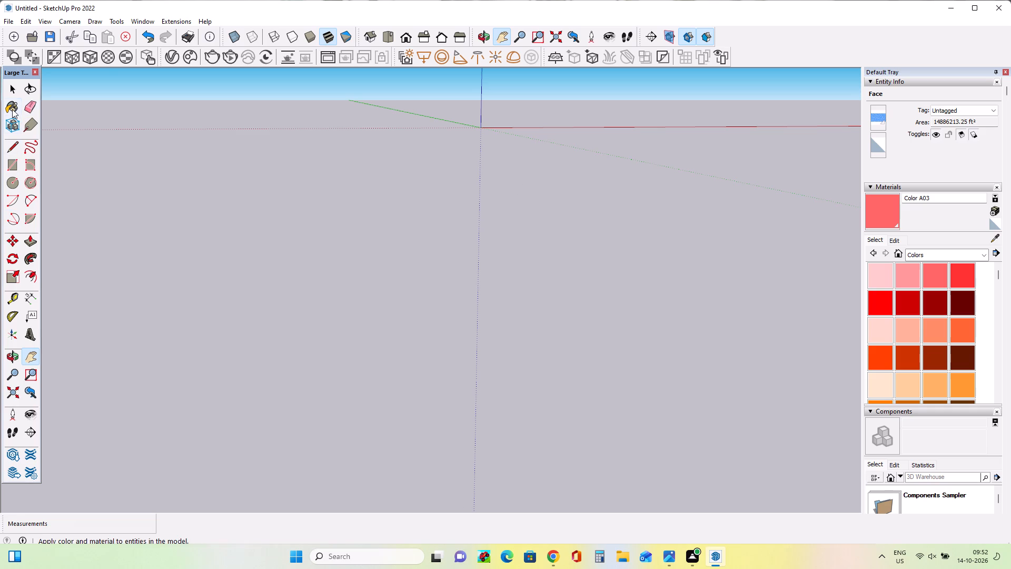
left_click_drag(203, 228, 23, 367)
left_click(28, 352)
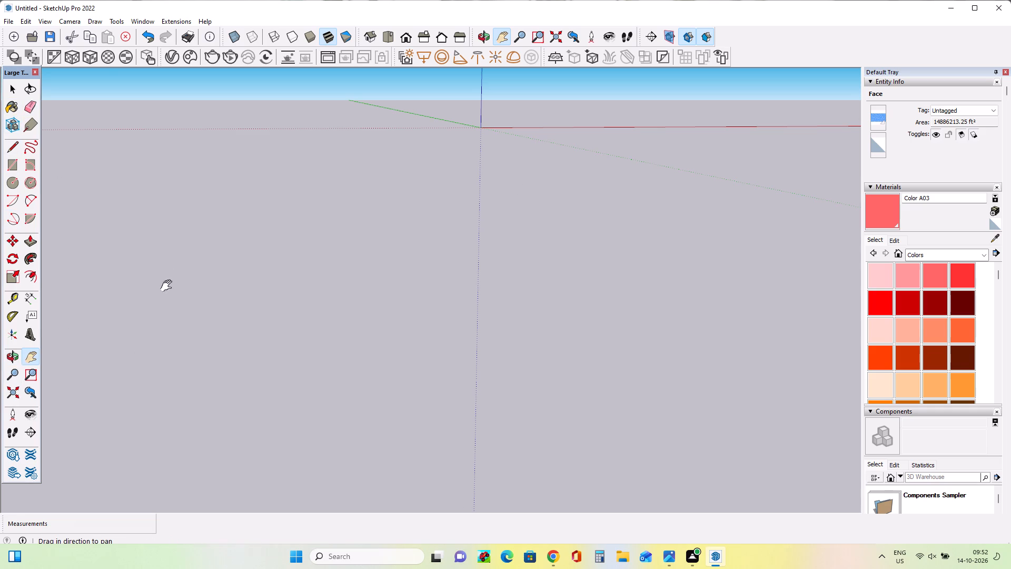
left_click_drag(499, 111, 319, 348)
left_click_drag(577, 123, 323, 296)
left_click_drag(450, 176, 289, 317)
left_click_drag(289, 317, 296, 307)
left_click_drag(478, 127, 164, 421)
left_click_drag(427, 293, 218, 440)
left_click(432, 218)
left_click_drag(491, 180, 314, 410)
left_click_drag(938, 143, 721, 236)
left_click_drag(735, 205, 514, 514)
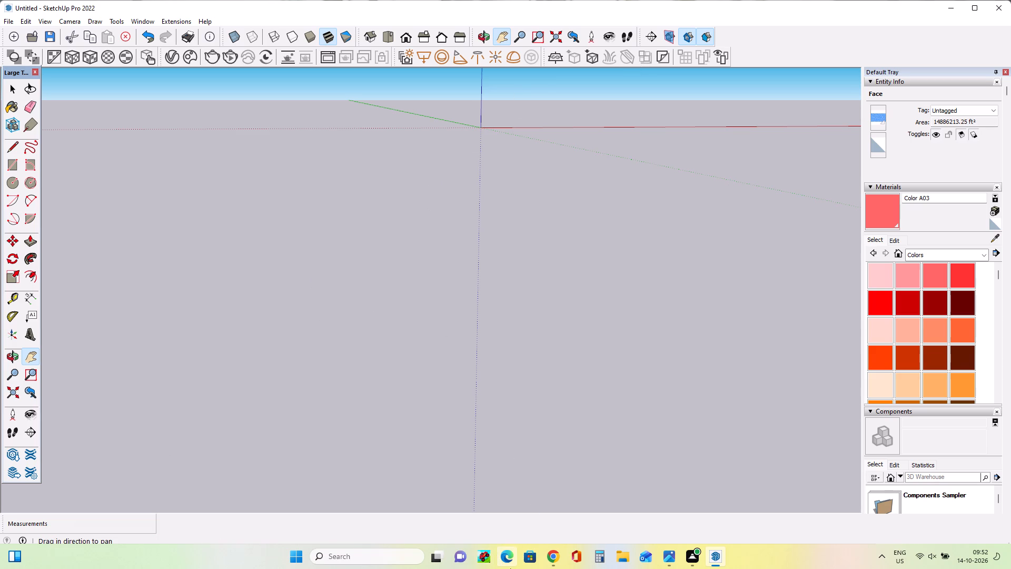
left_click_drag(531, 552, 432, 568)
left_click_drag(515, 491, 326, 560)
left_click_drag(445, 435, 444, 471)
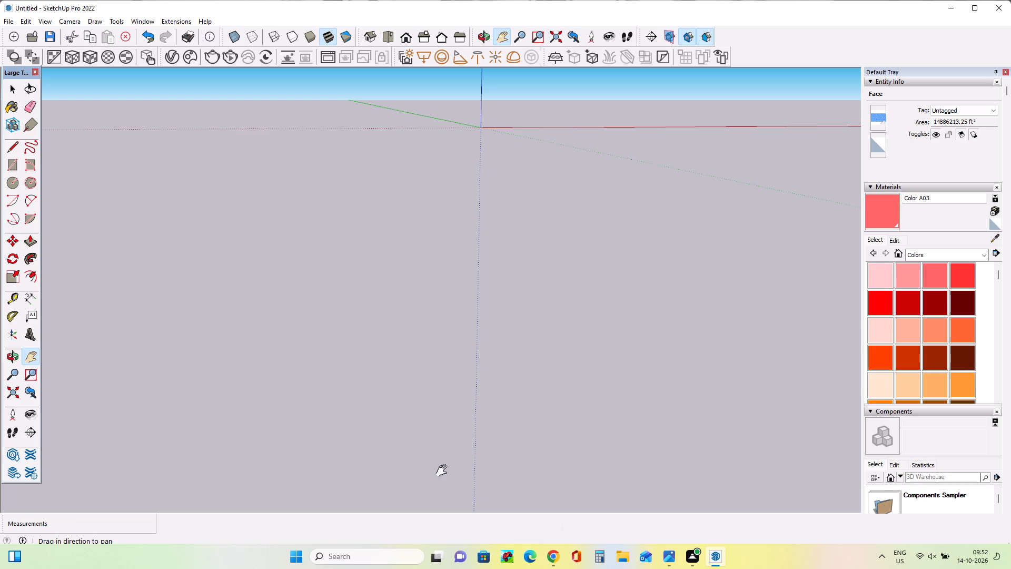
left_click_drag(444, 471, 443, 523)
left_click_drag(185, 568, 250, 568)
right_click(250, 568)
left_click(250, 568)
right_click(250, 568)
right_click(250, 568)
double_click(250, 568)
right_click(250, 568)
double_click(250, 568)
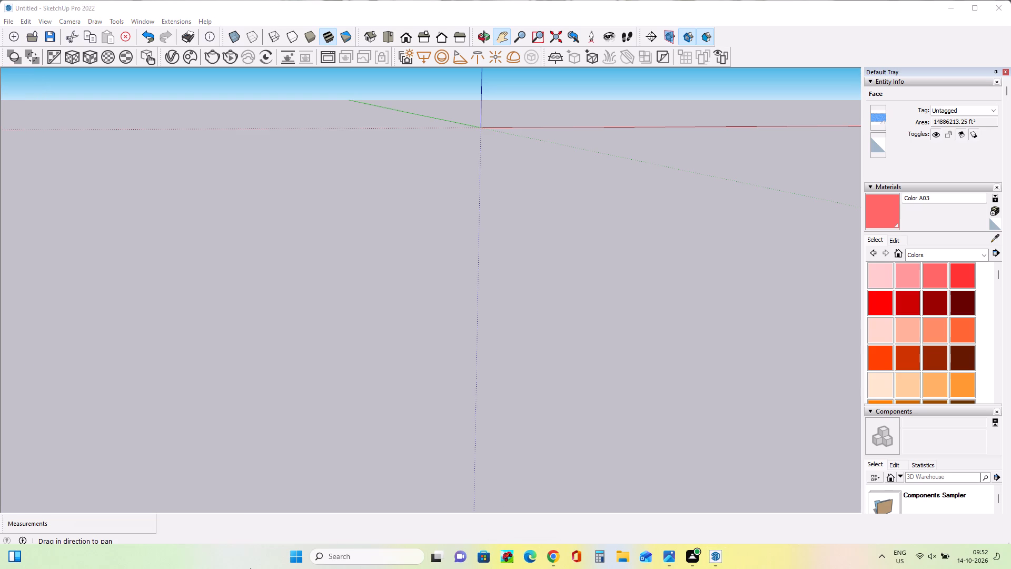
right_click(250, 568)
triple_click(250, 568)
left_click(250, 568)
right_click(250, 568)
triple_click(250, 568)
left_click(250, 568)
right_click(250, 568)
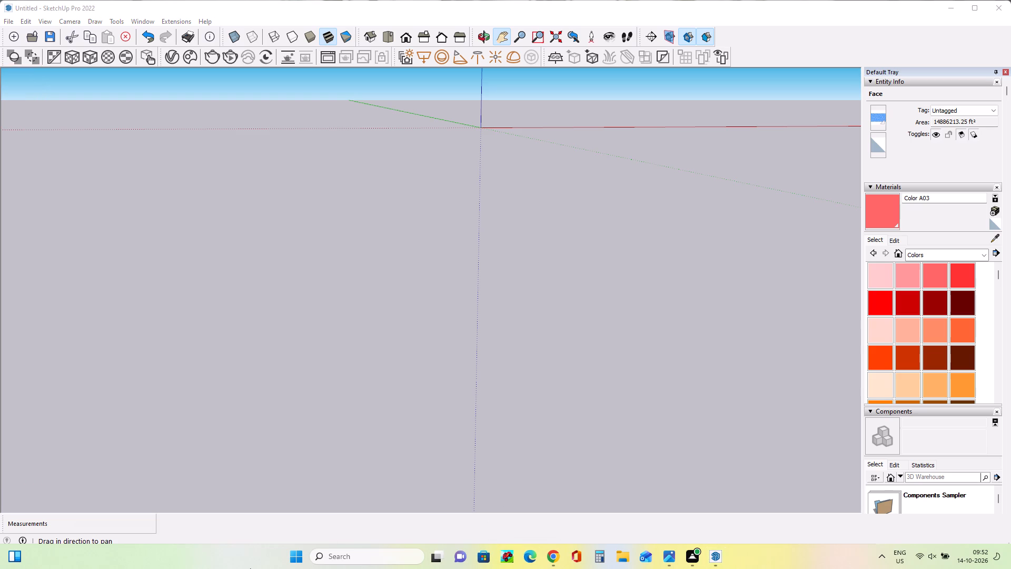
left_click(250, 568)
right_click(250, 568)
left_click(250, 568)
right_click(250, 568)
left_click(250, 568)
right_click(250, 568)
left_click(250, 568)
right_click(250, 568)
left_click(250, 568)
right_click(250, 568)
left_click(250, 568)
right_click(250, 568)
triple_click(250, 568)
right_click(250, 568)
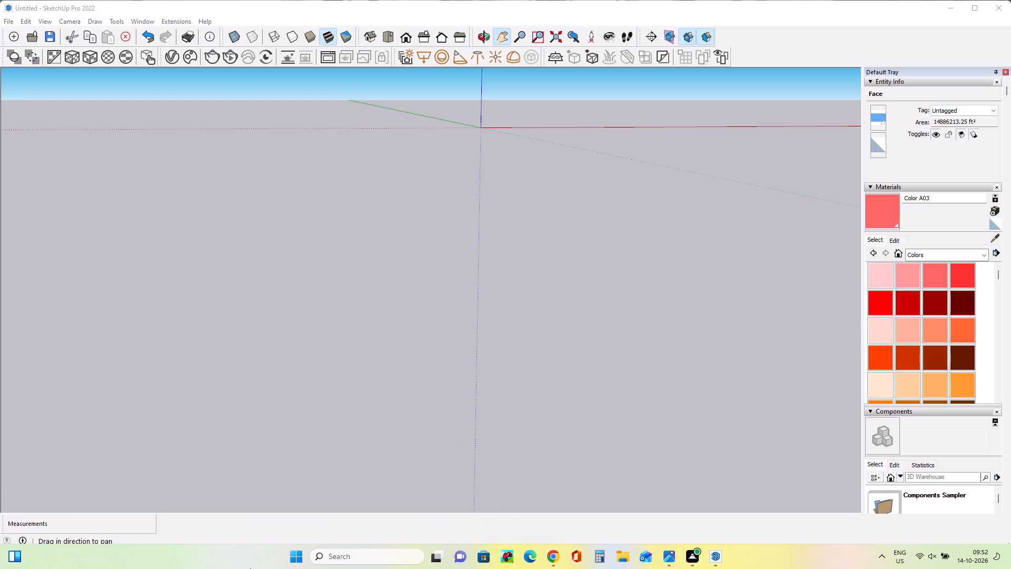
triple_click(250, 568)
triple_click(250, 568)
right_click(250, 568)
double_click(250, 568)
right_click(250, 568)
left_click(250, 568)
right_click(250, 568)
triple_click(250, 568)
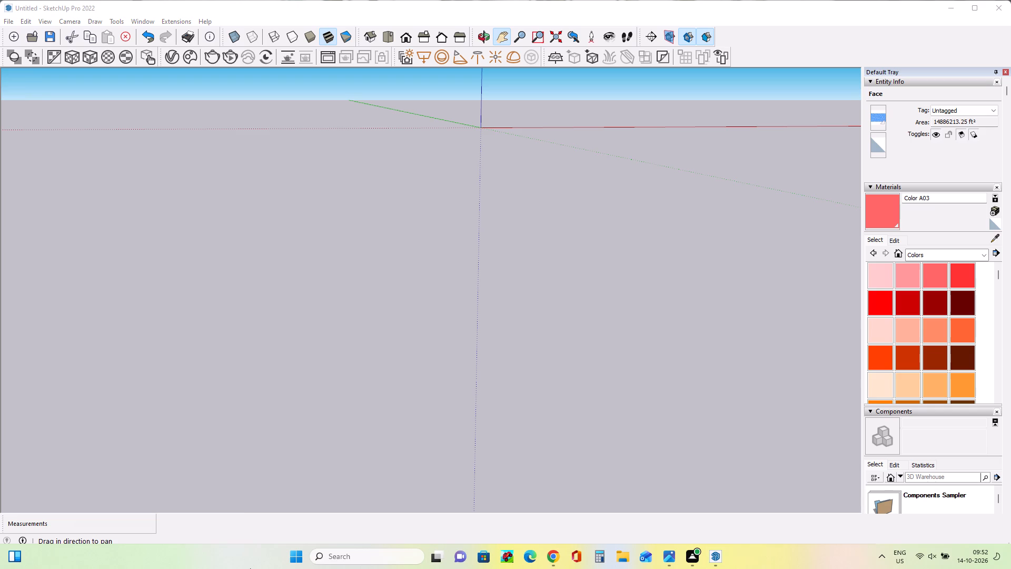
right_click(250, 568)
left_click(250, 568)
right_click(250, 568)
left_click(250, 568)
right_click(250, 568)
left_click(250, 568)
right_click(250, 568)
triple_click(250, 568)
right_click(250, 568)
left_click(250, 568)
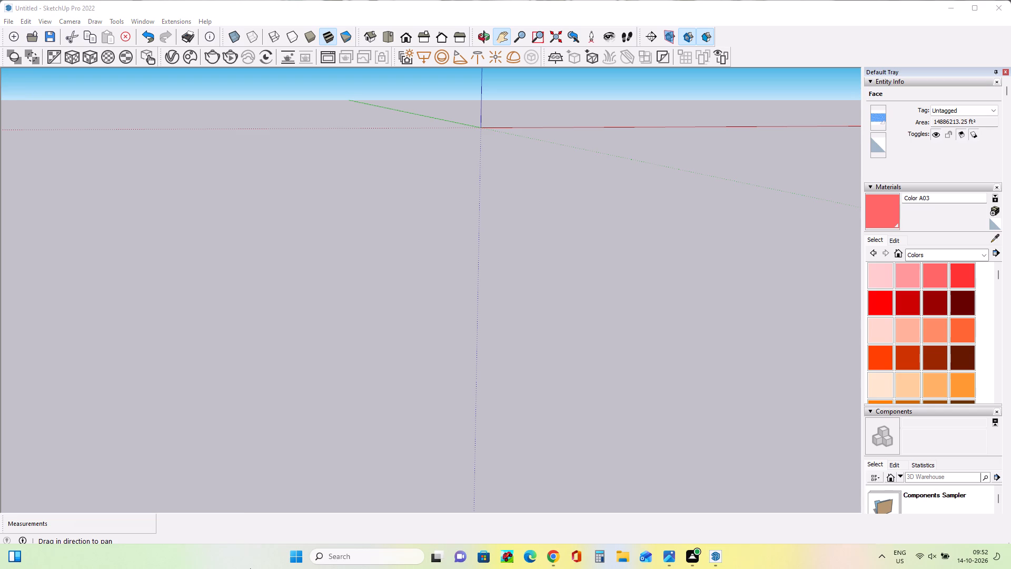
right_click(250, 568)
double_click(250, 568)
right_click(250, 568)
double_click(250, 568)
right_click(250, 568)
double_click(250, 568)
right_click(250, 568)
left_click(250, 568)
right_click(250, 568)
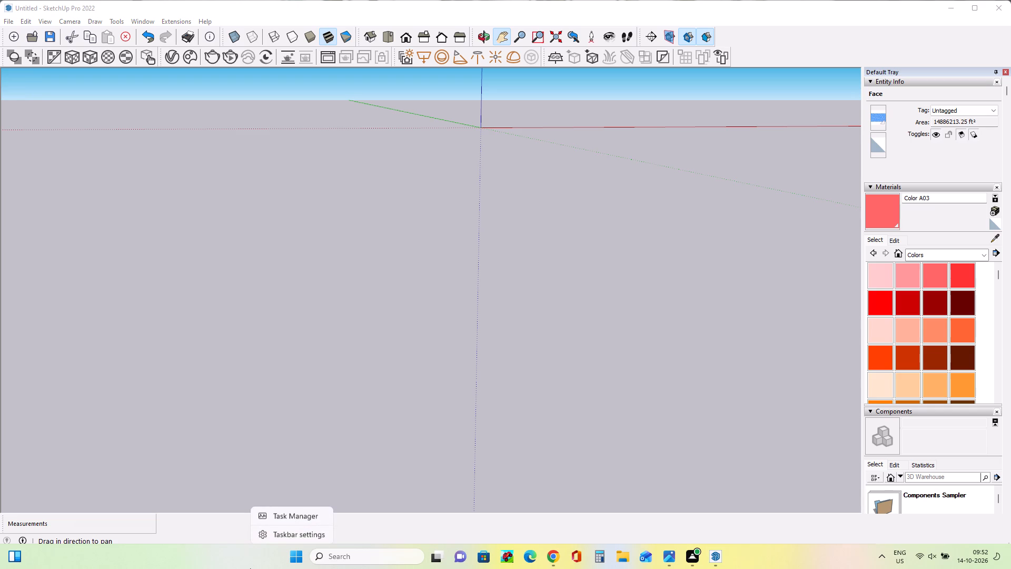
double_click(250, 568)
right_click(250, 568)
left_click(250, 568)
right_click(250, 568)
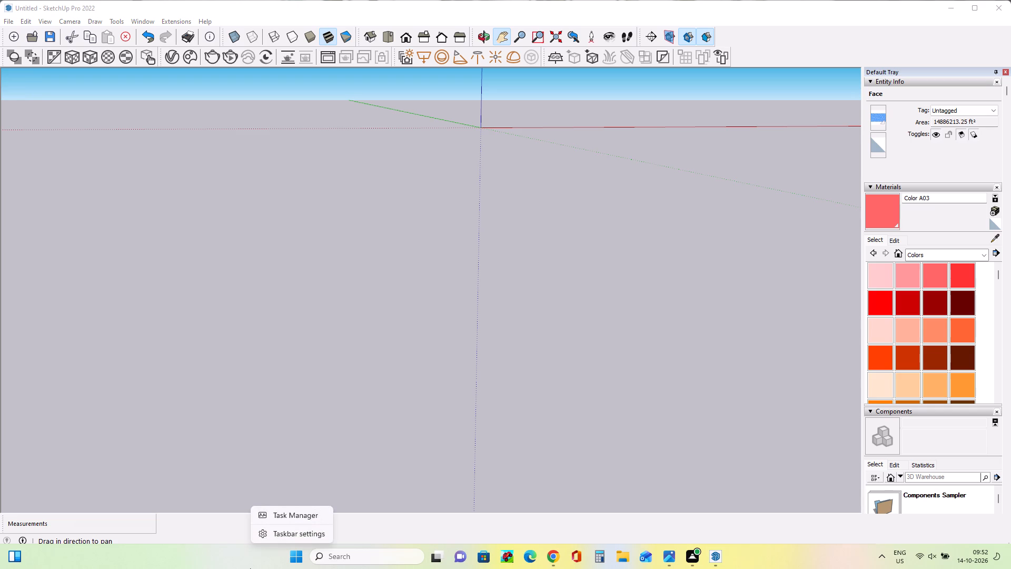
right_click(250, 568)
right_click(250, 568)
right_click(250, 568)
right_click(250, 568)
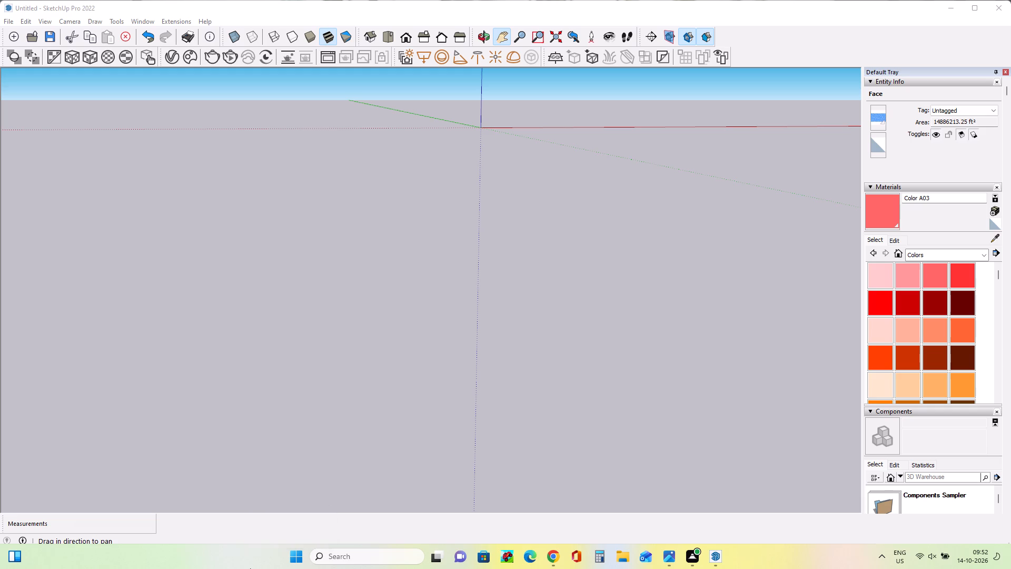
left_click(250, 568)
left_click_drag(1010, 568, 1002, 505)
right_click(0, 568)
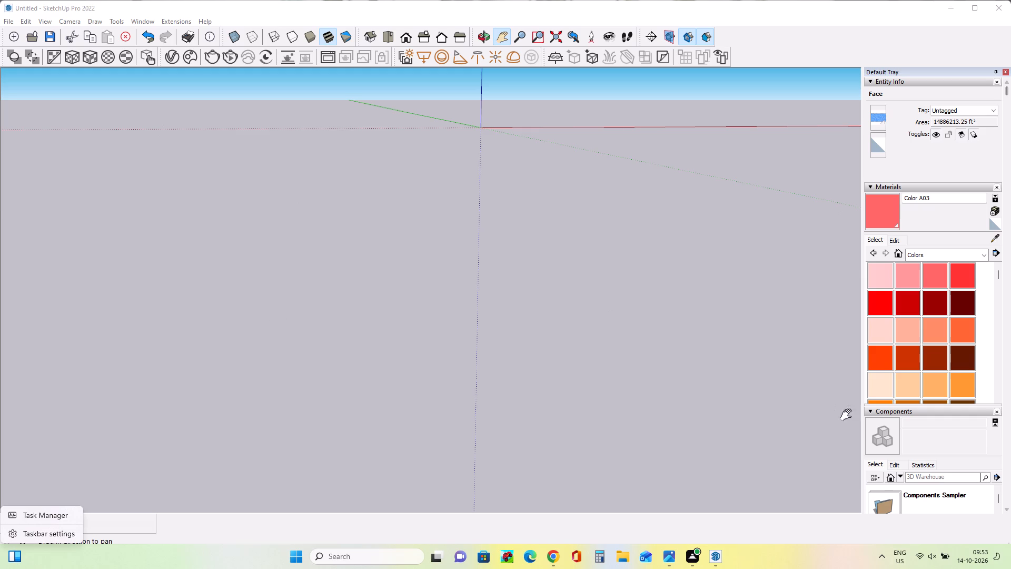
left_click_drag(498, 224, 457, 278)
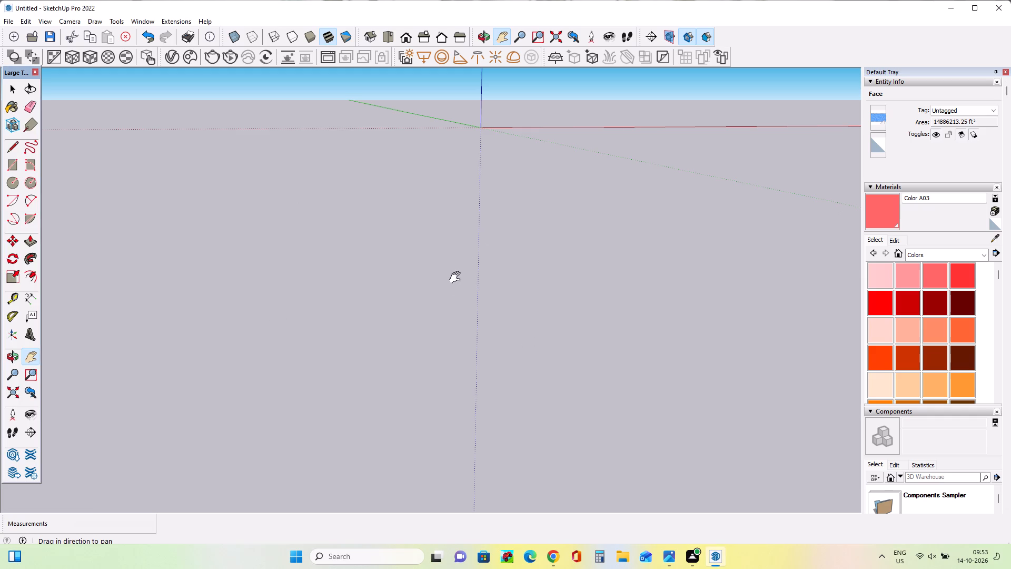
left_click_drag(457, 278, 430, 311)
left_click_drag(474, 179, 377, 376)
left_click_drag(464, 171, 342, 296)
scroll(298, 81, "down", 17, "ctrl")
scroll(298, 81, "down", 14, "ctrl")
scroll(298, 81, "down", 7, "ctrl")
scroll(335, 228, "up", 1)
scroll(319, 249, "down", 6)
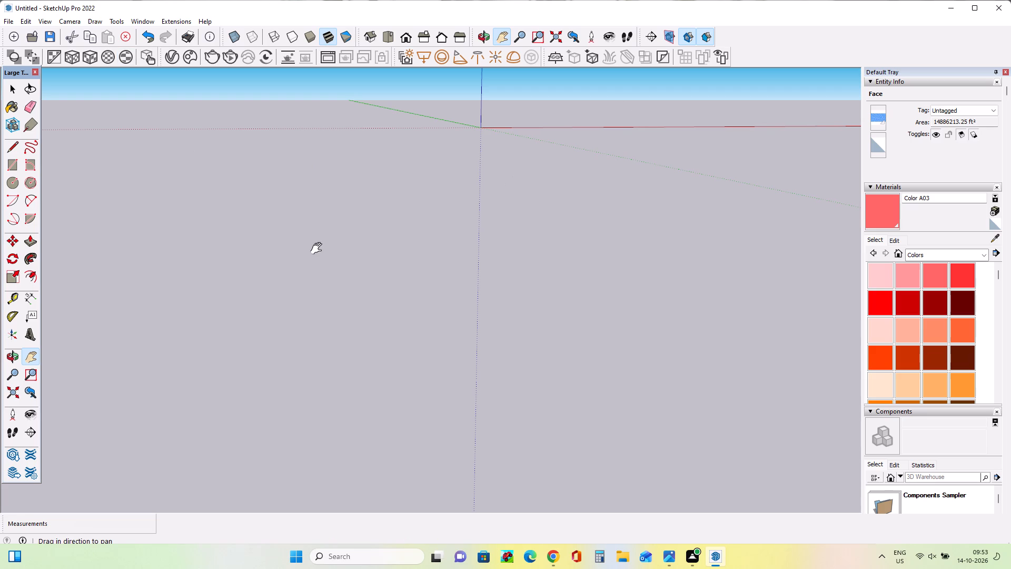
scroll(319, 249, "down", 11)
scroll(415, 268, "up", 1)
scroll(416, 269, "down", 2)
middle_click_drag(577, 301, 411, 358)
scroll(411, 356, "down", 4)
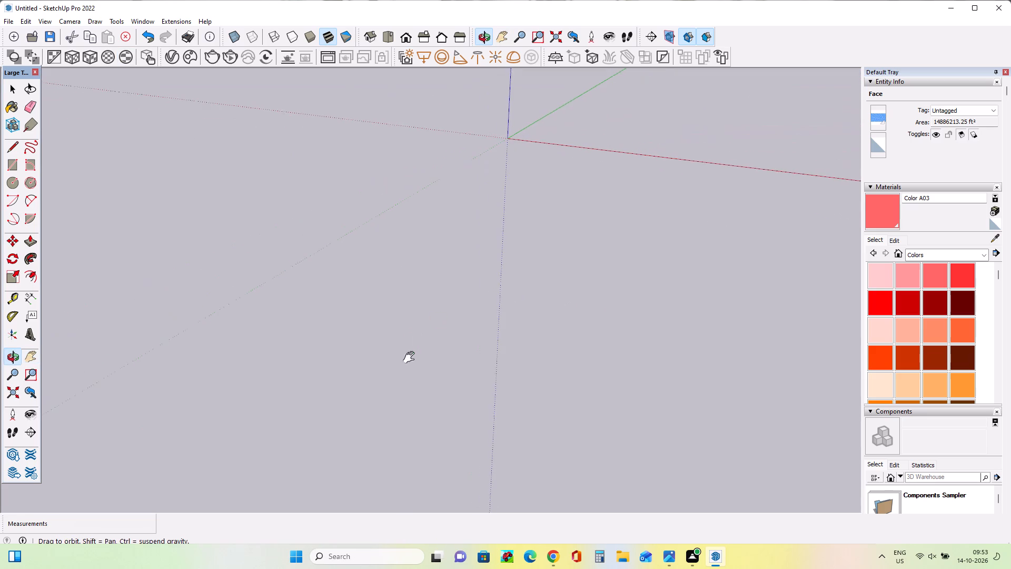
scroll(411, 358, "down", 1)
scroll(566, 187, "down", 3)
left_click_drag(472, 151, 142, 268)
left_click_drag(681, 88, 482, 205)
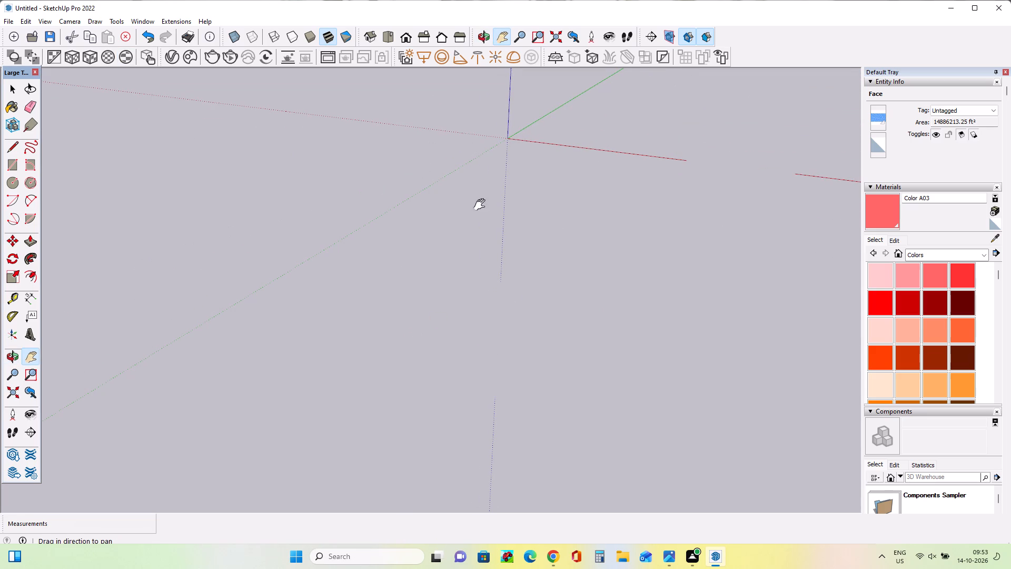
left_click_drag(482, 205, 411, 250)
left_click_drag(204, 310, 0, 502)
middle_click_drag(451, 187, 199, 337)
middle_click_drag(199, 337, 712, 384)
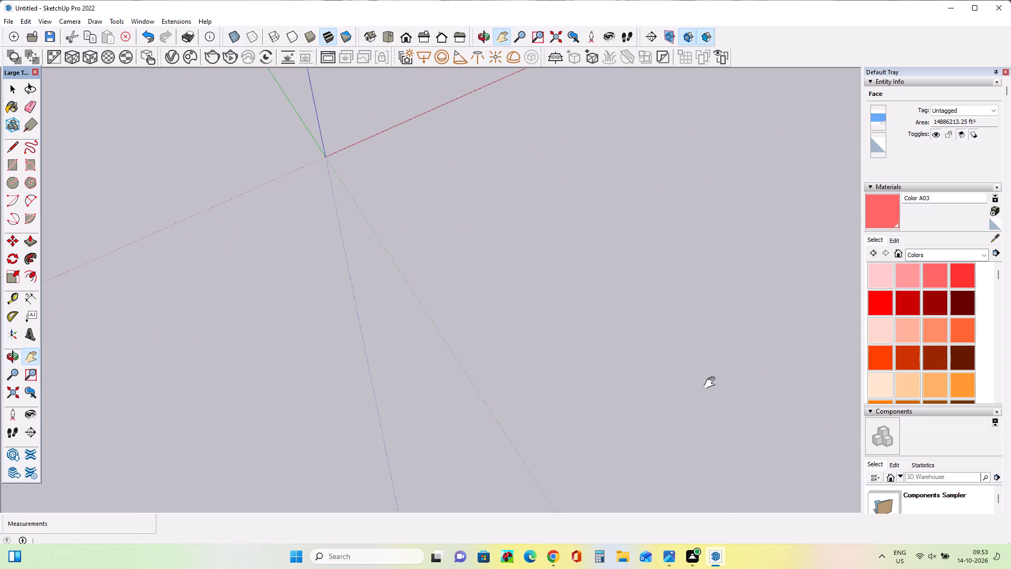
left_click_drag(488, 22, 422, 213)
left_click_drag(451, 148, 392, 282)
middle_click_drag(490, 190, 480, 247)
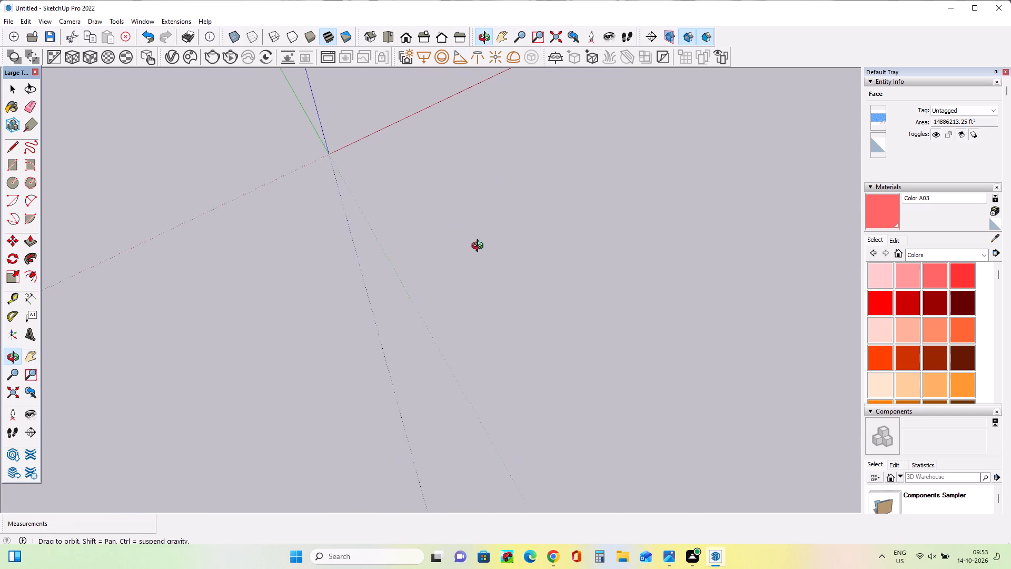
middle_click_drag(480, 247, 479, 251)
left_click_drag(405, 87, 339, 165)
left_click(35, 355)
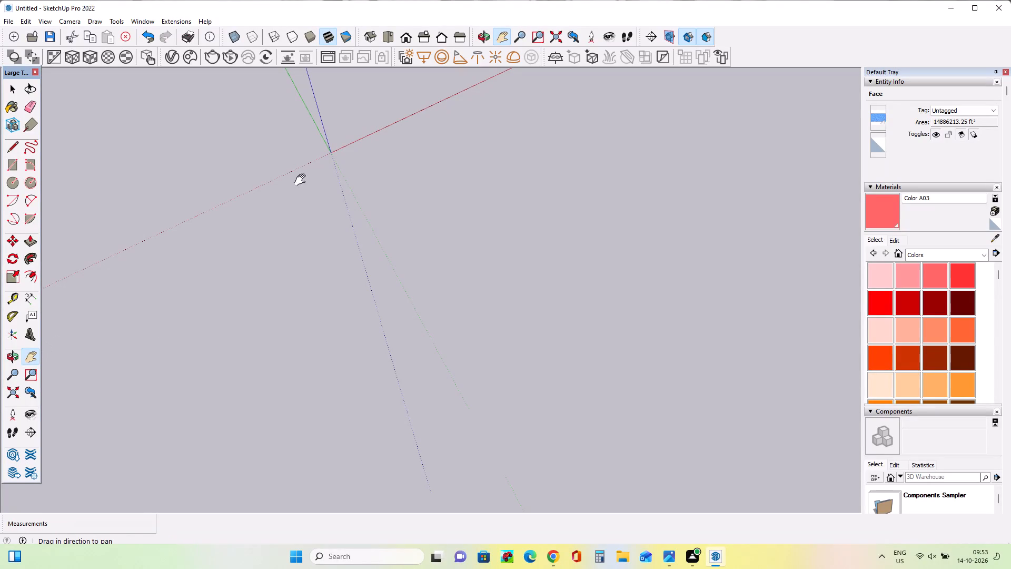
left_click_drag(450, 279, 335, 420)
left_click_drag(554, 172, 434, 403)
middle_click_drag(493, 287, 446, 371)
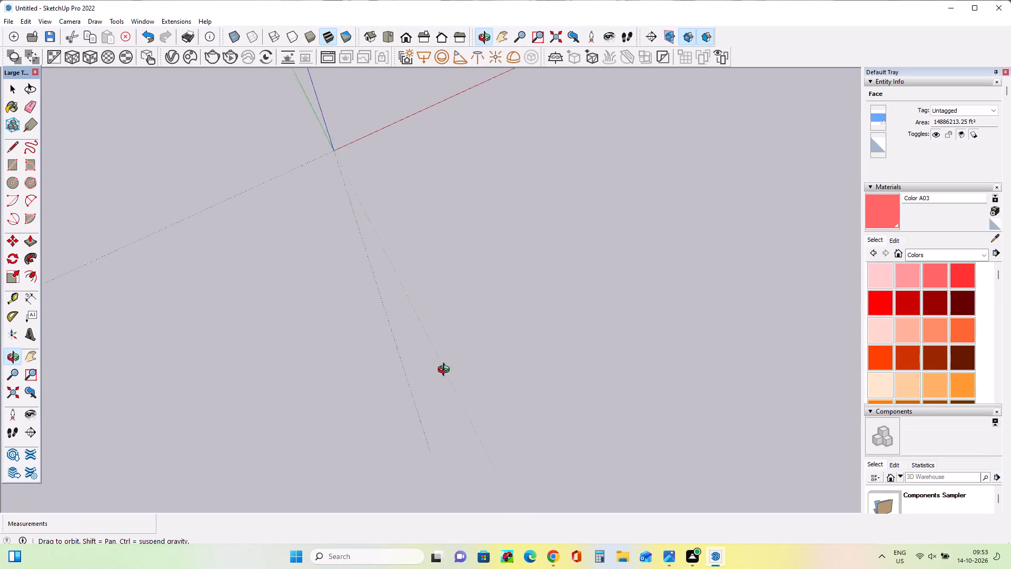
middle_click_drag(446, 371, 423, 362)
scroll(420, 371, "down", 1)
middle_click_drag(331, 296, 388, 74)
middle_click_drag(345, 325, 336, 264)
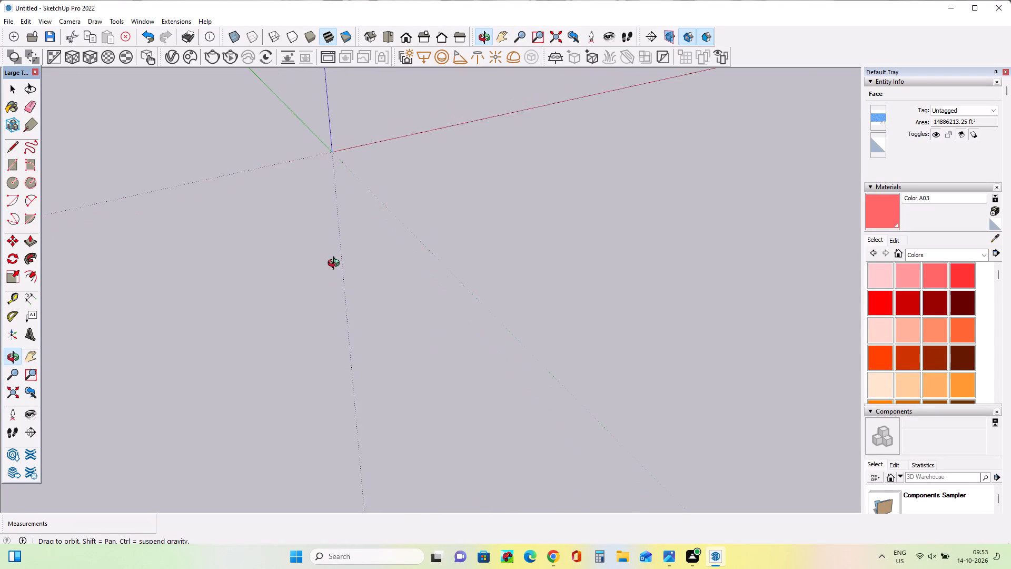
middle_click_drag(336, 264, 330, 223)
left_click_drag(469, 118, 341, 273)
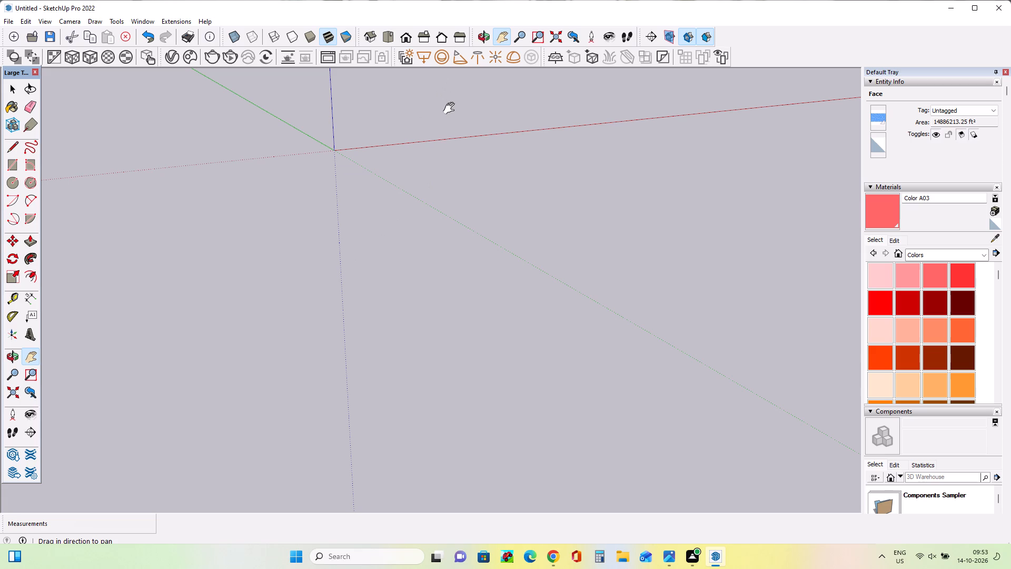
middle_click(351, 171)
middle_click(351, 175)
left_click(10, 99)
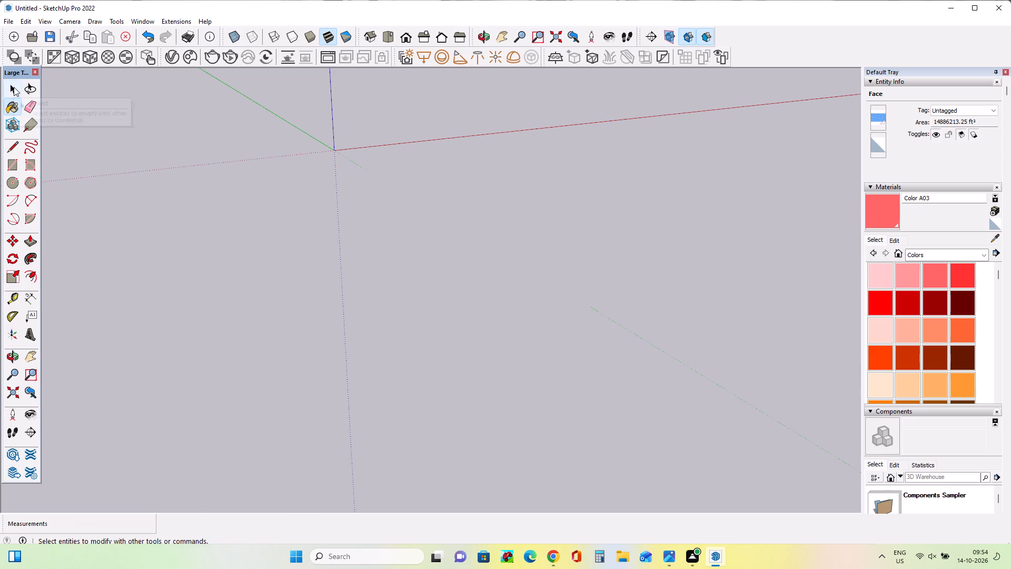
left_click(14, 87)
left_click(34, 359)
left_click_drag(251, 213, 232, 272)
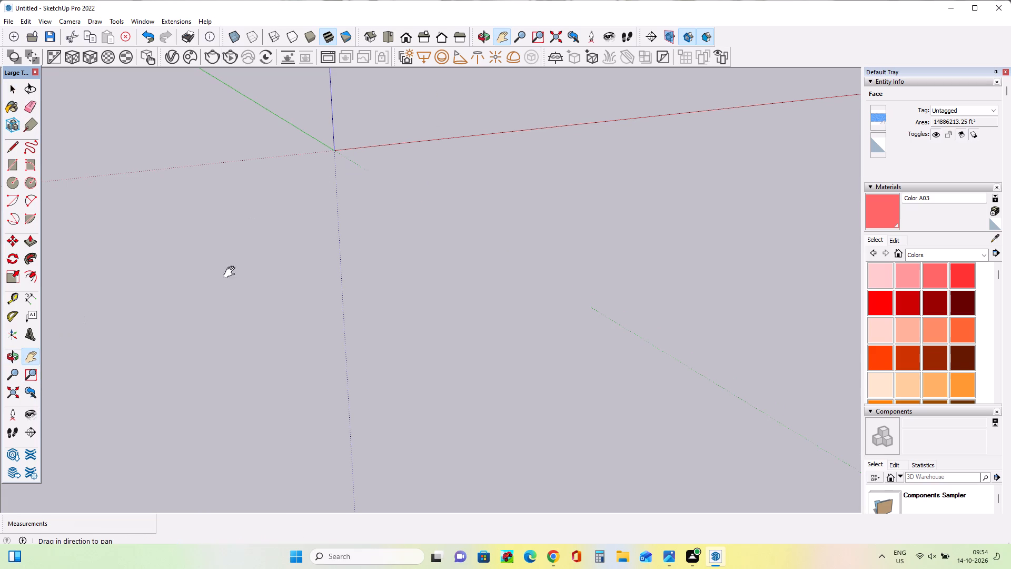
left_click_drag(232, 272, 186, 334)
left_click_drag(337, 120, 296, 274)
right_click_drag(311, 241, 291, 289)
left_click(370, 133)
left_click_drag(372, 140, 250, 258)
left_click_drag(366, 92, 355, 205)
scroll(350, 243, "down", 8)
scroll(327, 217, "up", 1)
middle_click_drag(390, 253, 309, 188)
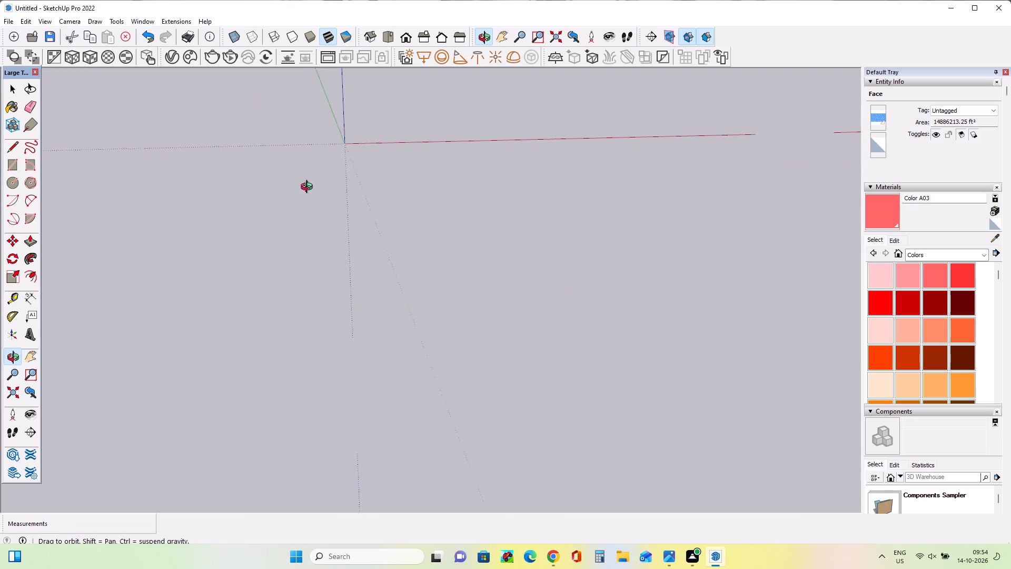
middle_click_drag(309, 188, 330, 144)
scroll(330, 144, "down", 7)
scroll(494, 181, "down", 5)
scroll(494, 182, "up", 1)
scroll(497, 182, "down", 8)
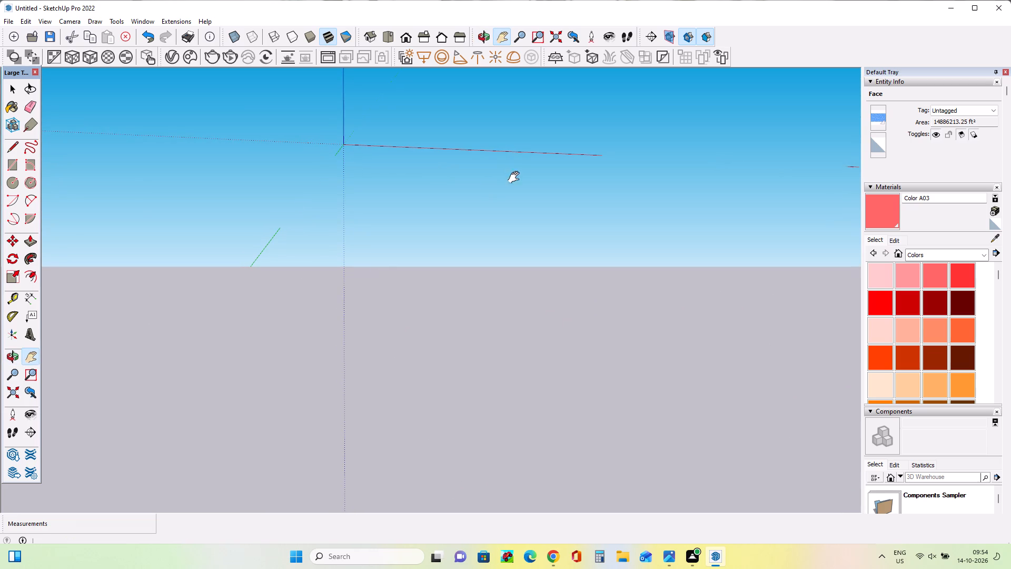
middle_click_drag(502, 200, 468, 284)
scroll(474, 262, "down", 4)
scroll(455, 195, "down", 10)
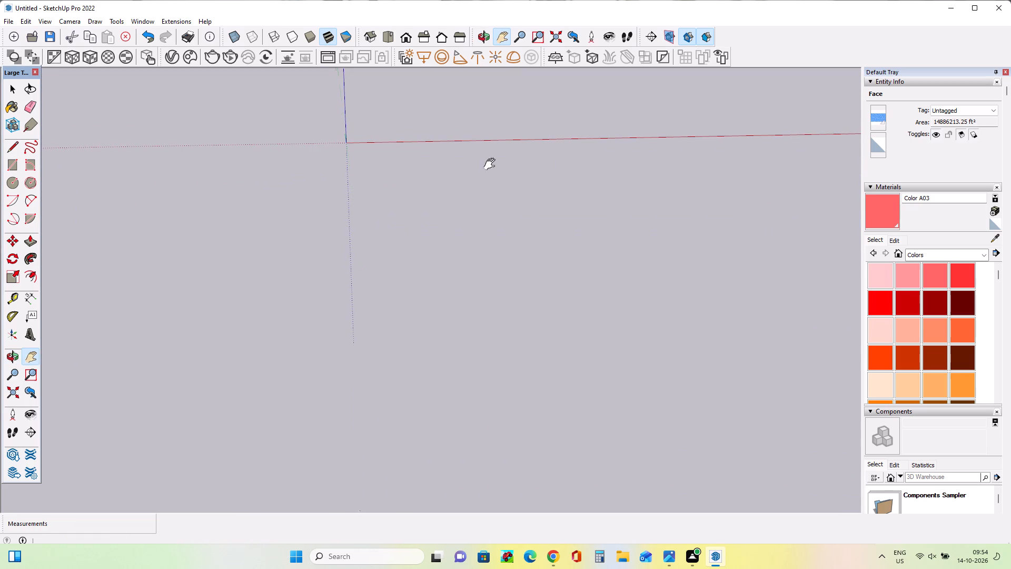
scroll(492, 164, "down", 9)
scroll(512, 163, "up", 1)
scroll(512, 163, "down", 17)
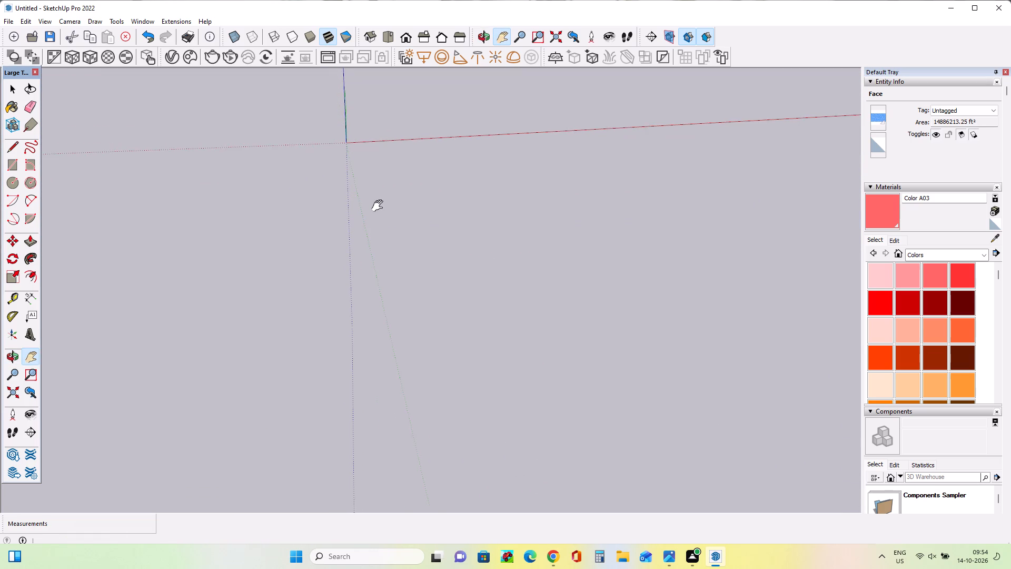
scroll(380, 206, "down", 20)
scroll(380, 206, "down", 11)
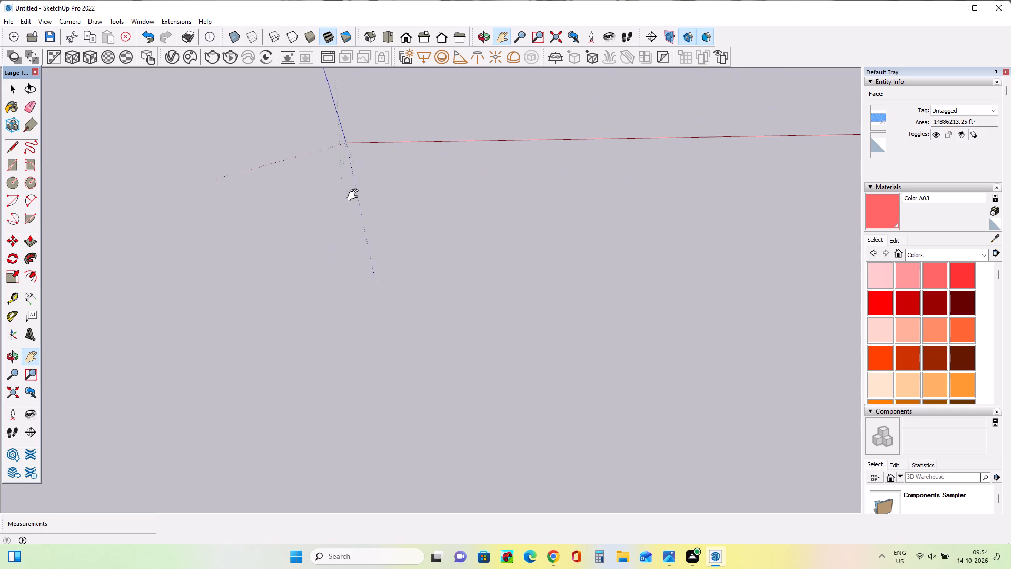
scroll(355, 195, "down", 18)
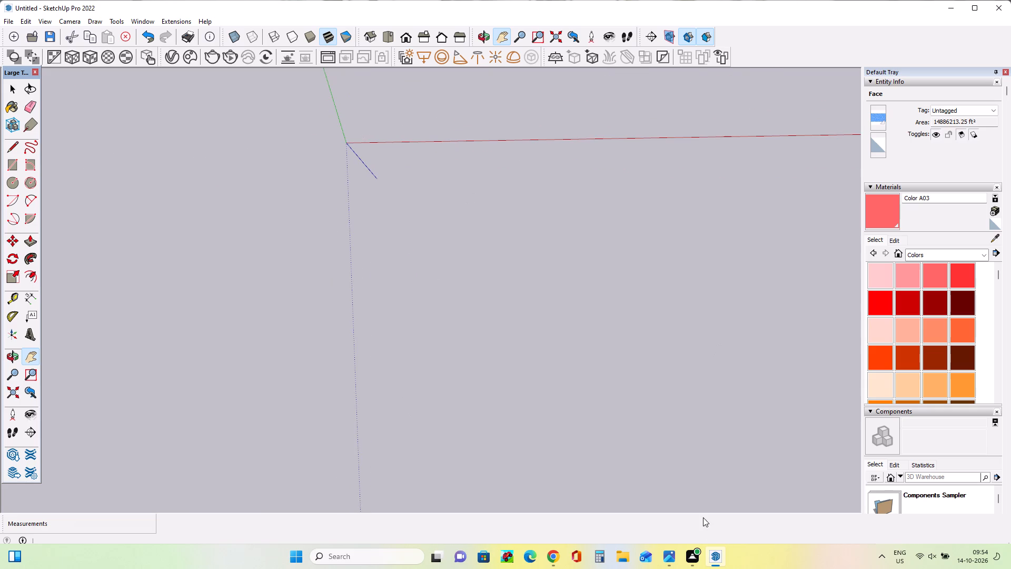
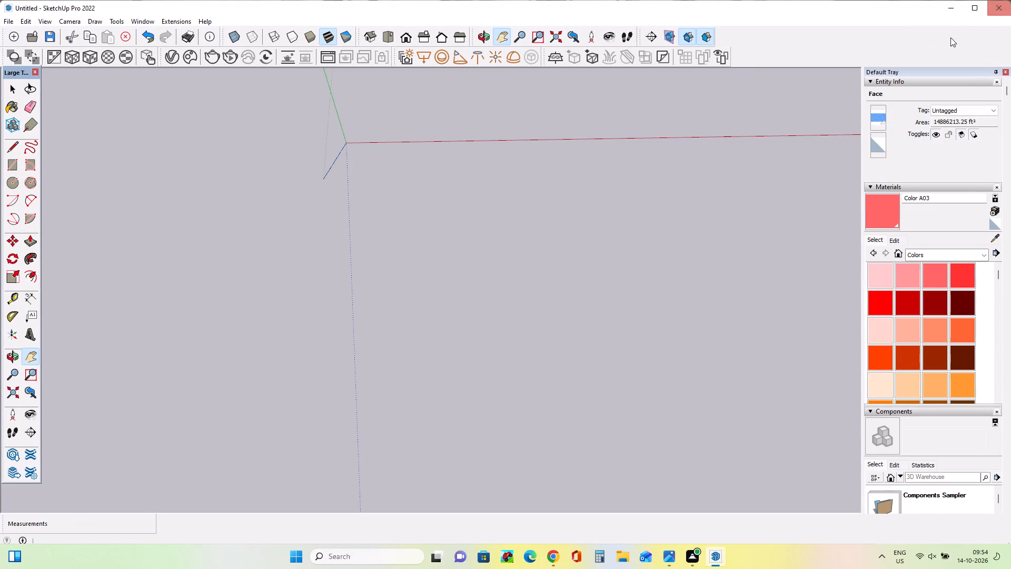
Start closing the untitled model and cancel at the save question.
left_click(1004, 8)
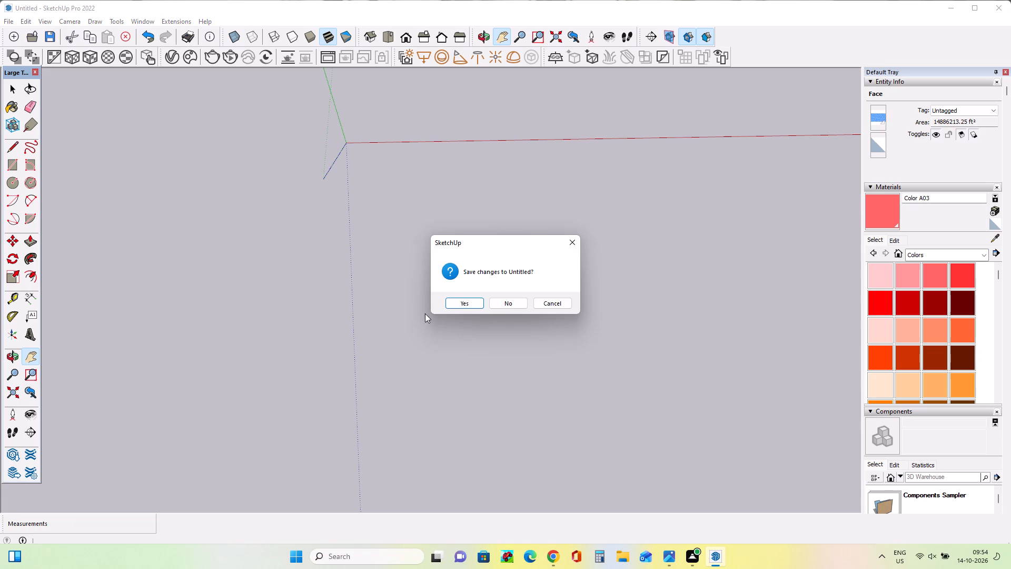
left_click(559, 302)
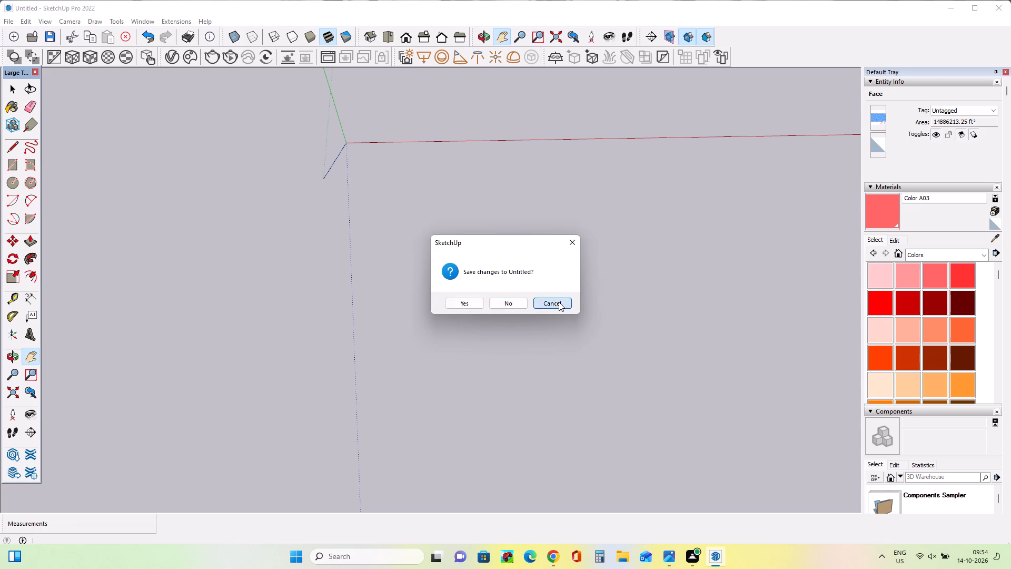
Look for the building around the drawing axes from the isometric, front, right and back views and from other angles.
scroll(360, 330, "down", 15)
middle_click_drag(358, 335, 389, 228)
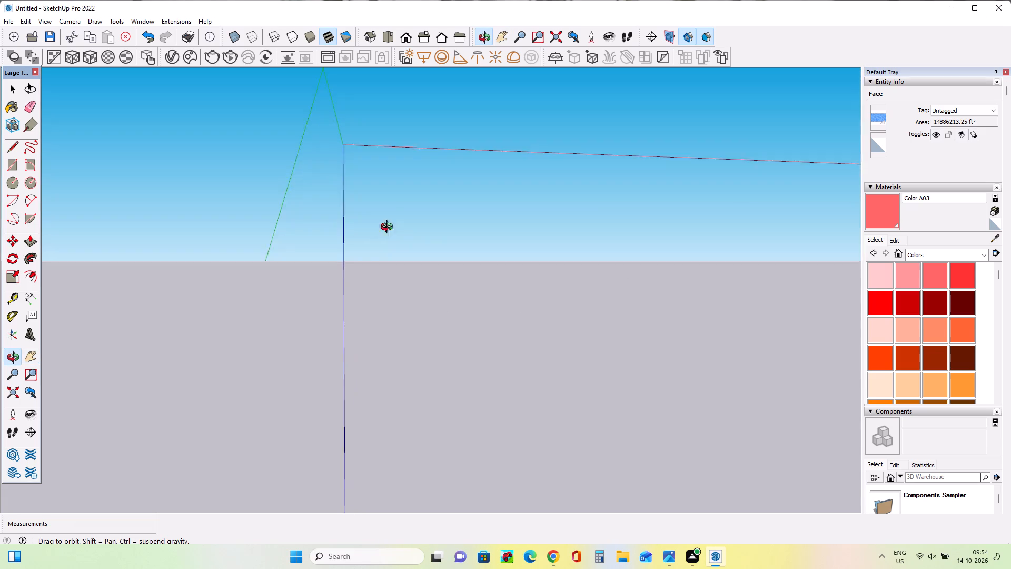
middle_click_drag(389, 228, 364, 264)
scroll(364, 264, "down", 8)
middle_click_drag(291, 359, 280, 411)
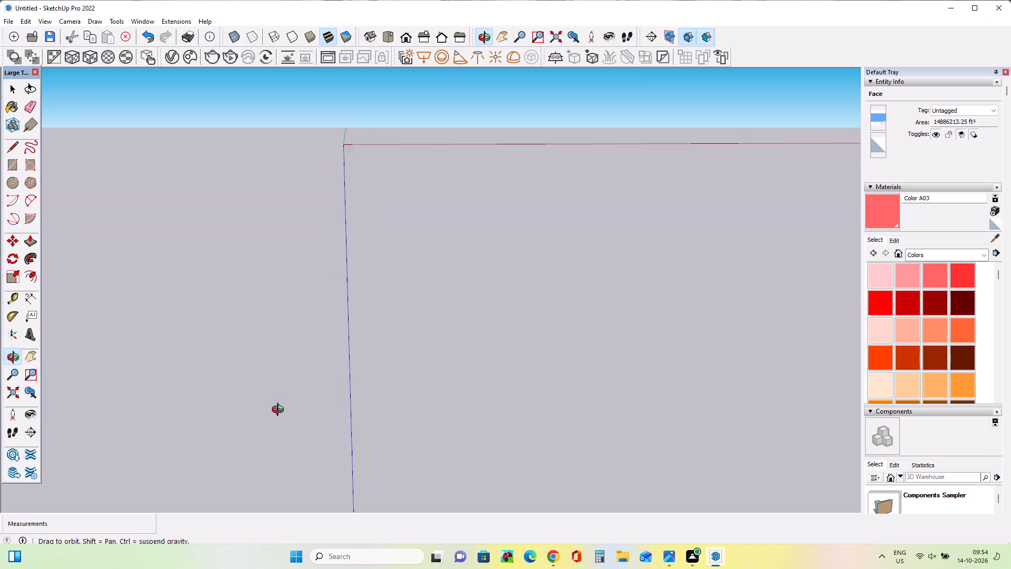
middle_click_drag(280, 411, 280, 462)
left_click(372, 36)
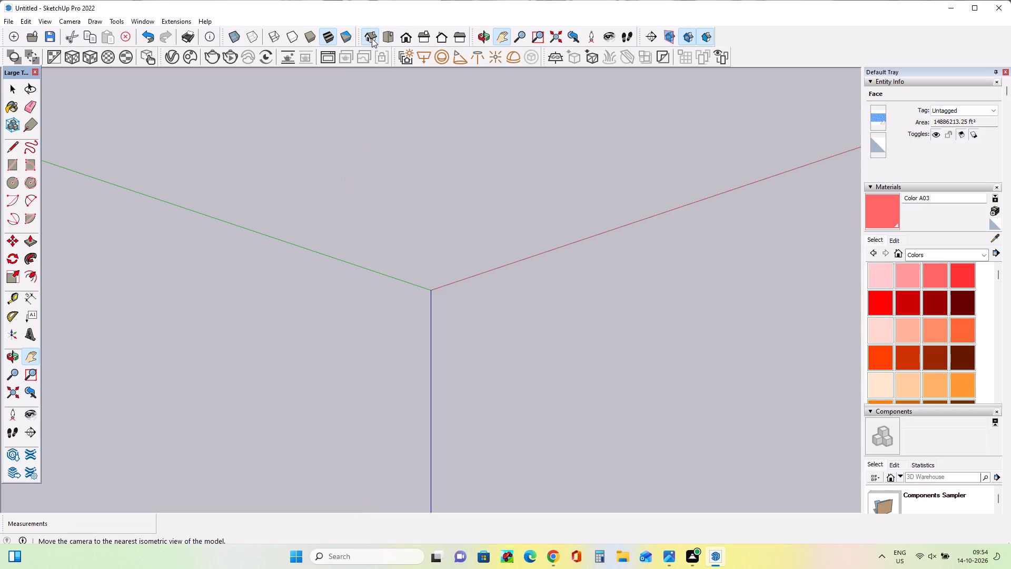
left_click(404, 36)
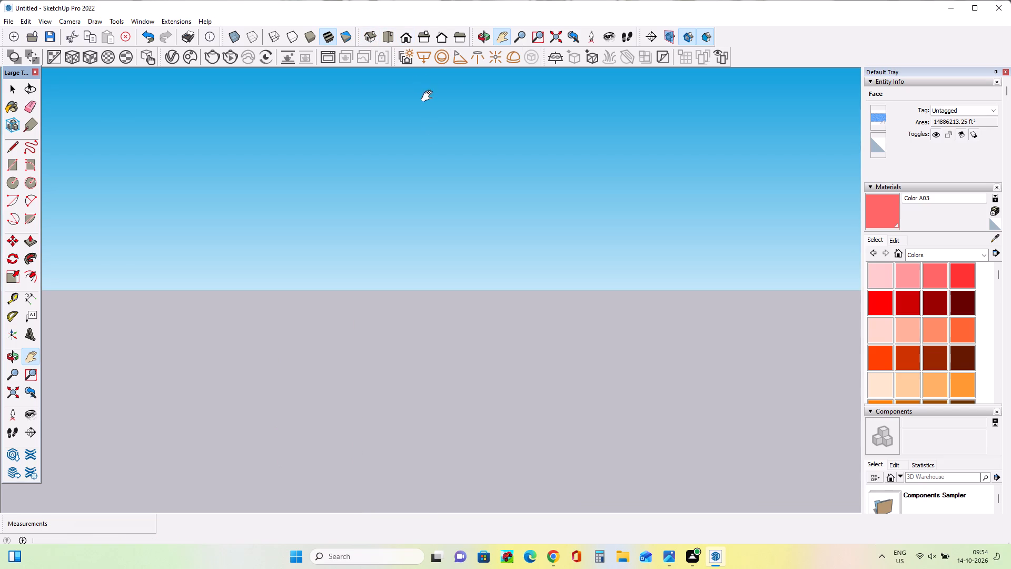
left_click(423, 38)
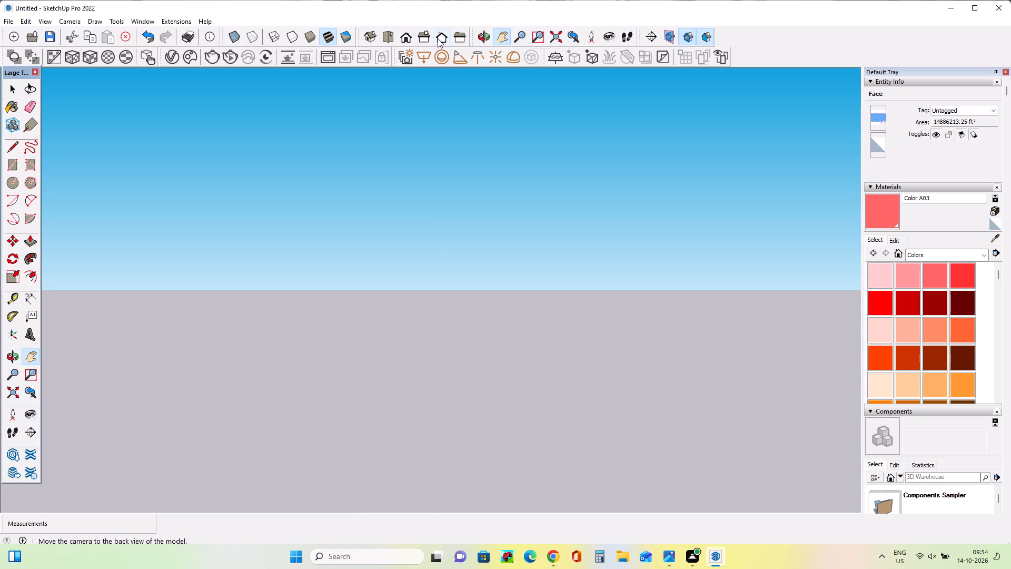
left_click(442, 38)
middle_click_drag(392, 208, 392, 310)
scroll(392, 310, "down", 11)
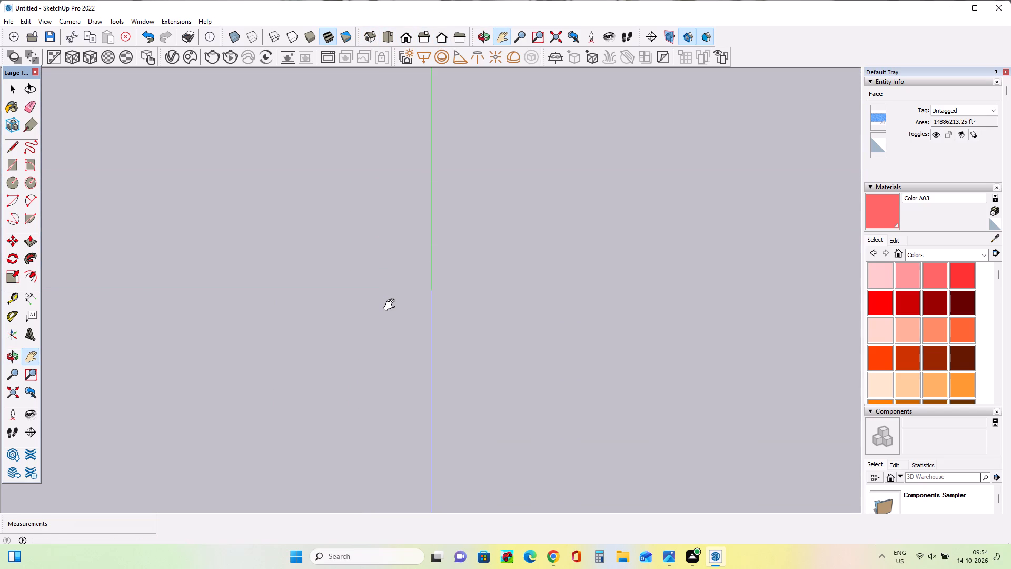
scroll(392, 305, "down", 5)
scroll(392, 305, "up", 1)
scroll(392, 305, "down", 12)
scroll(423, 267, "down", 4)
scroll(423, 267, "up", 1)
scroll(192, 254, "down", 3)
middle_click_drag(309, 274, 474, 396)
scroll(467, 258, "down", 1)
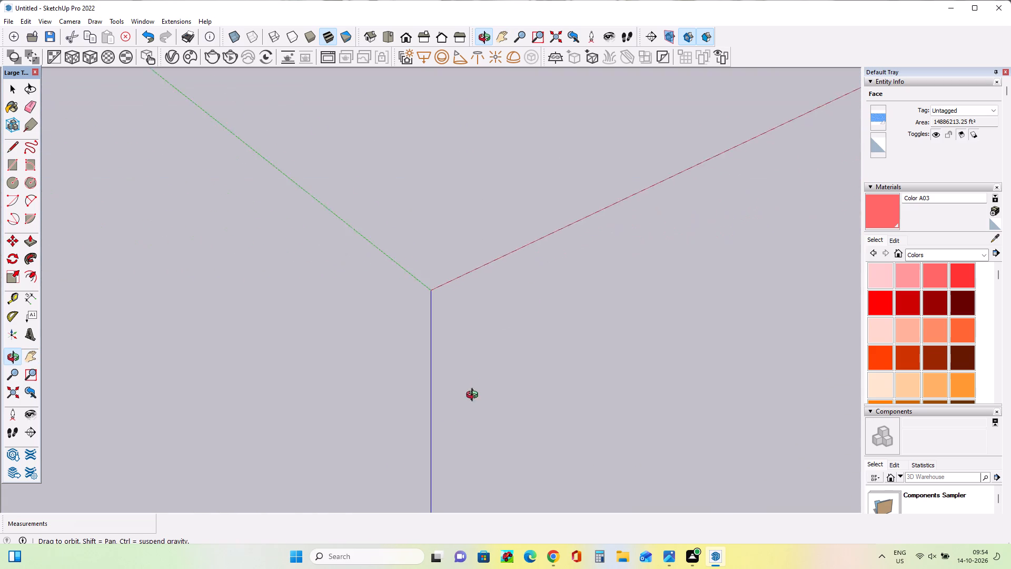
middle_click_drag(474, 396, 382, 466)
middle_click_drag(455, 337, 448, 173)
middle_click_drag(449, 533, 382, 197)
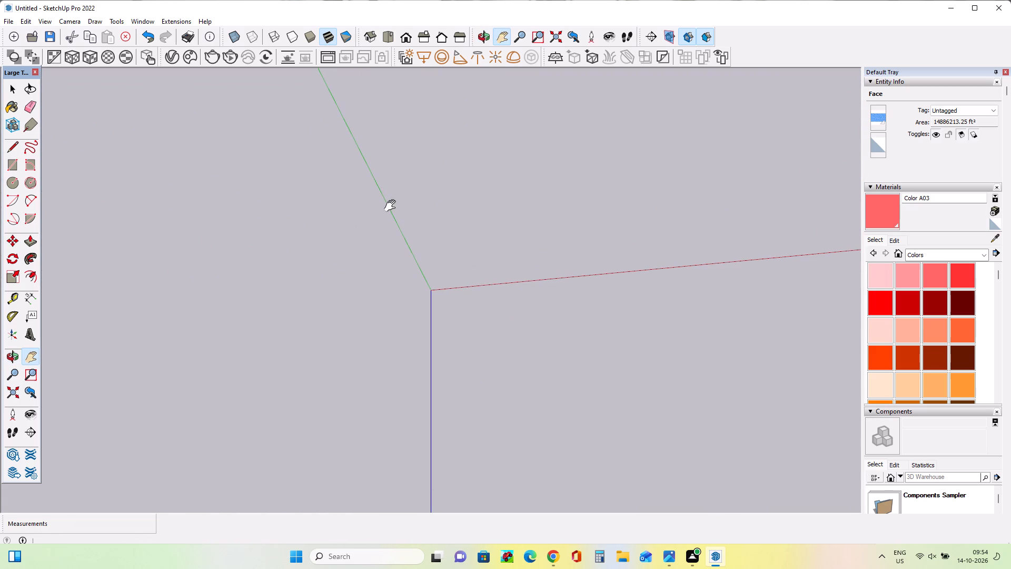
middle_click_drag(497, 423, 426, 312)
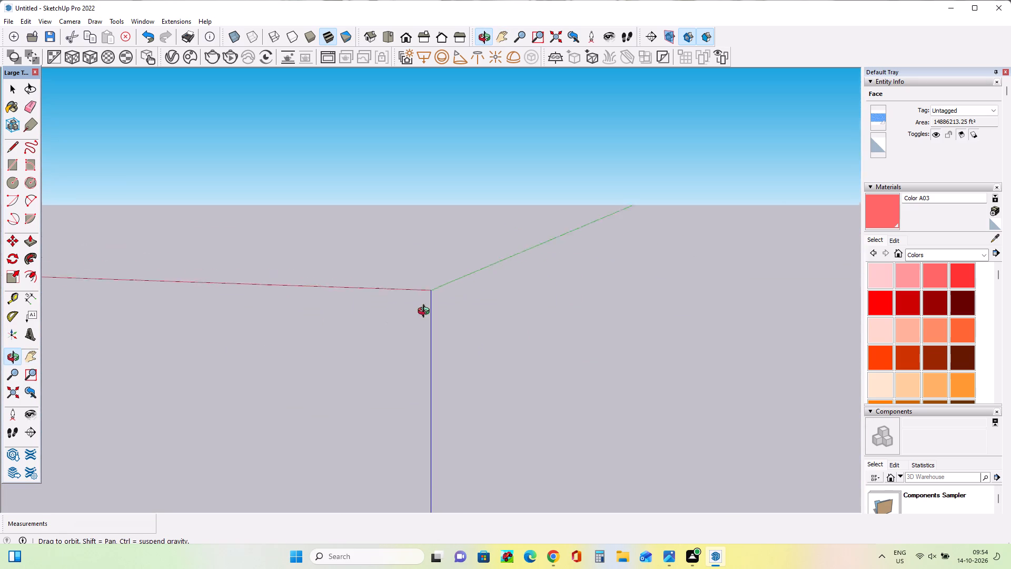
middle_click_drag(426, 312, 376, 470)
middle_click_drag(533, 356, 573, 568)
scroll(573, 568, "down", 1)
middle_click_drag(537, 303, 511, 501)
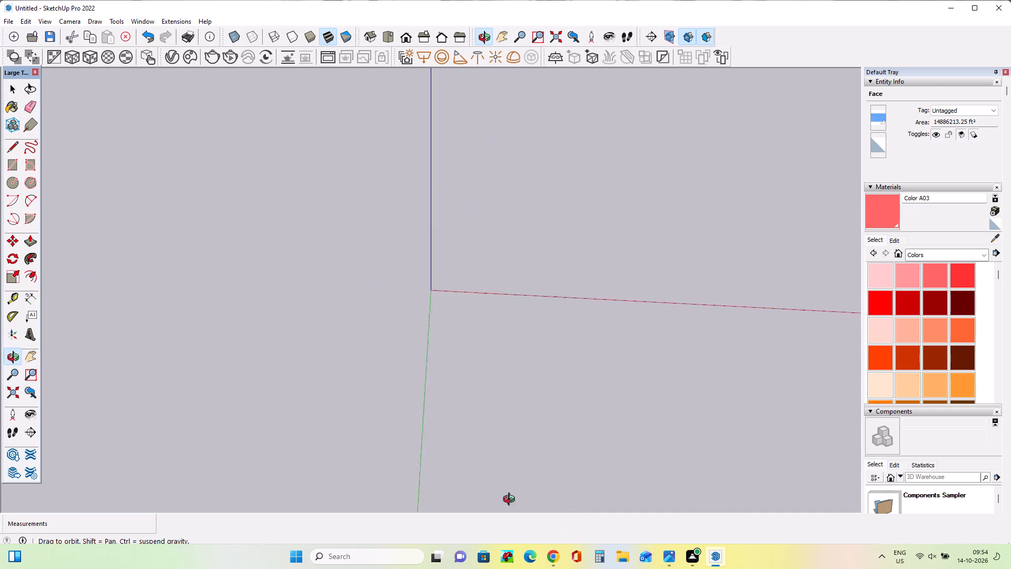
middle_click_drag(511, 501, 501, 560)
scroll(501, 561, "down", 1)
middle_click_drag(526, 409, 527, 433)
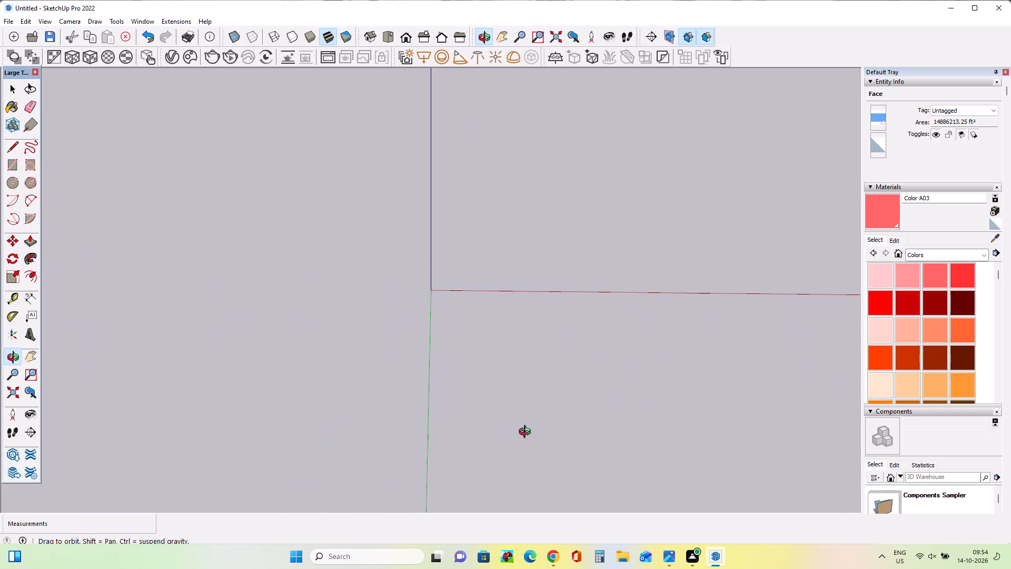
middle_click_drag(527, 433, 568, 445)
middle_click_drag(592, 403, 585, 395)
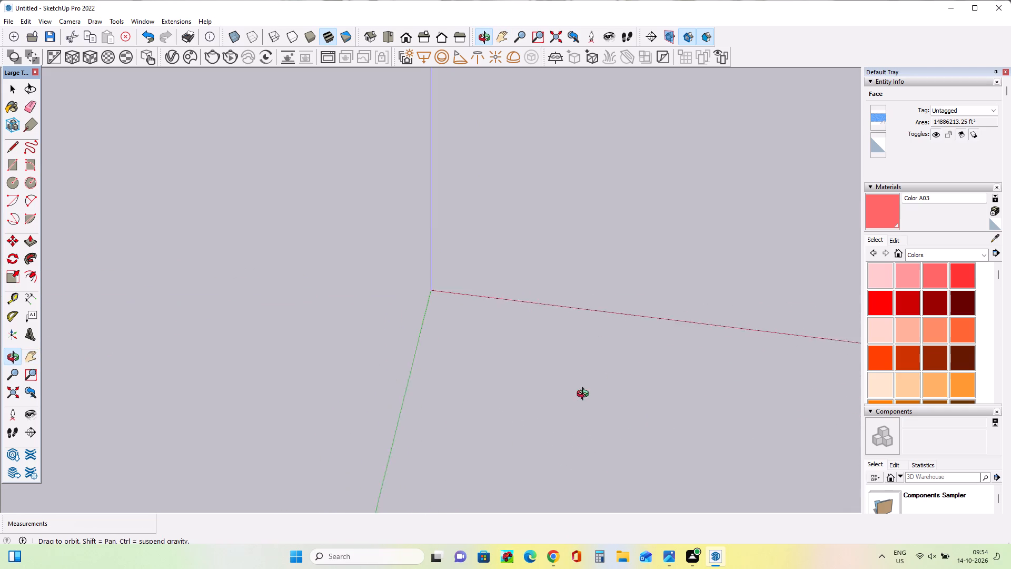
middle_click_drag(585, 395, 568, 418)
scroll(572, 413, "down", 9)
scroll(443, 250, "down", 9)
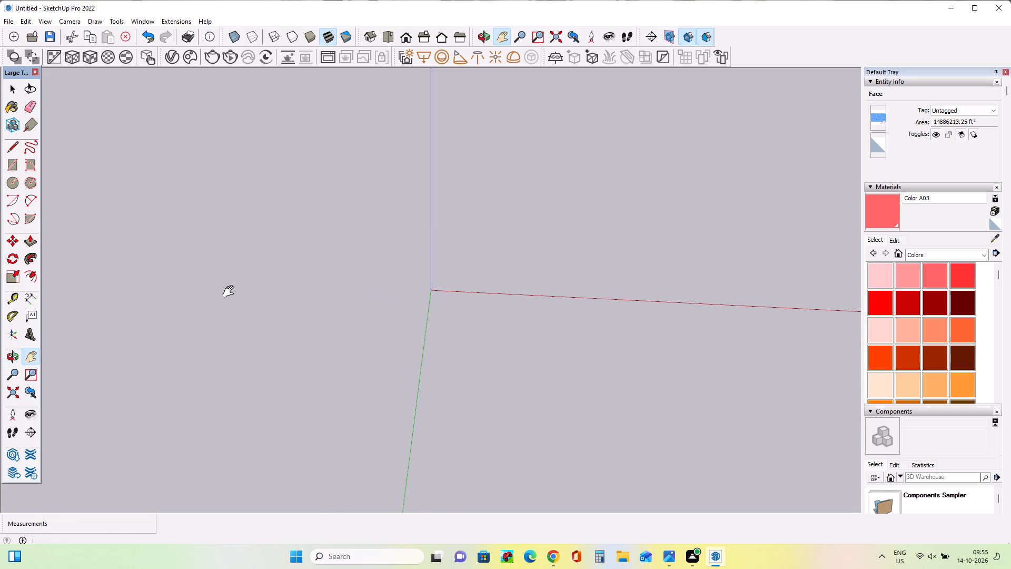
Undo all edits in the untitled model back to the start of its undo history.
left_click(231, 292, "ctrl")
key("ctrl+z")
key("ctrl+z")
key("ctrl+z")
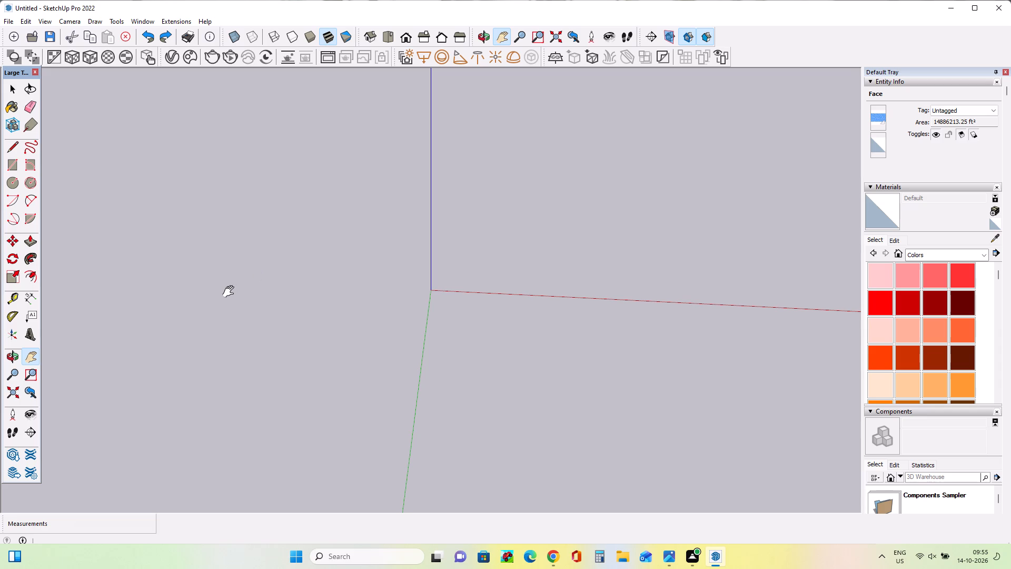
key("ctrl+z")
key("ctrl+z")
key("ctrl+z")
key("ctrl+z")
key("ctrl+z")
key("ctrl+z")
key("ctrl+z")
key("ctrl+z")
key("ctrl+z")
key("ctrl+z")
key("ctrl+z")
key("ctrl+z")
key("ctrl+z")
key("ctrl+z")
key("ctrl+z")
key("ctrl+z")
key("ctrl+z")
key("ctrl+z")
key("ctrl+z")
key("ctrl+z")
key("ctrl+z")
key("ctrl+z")
key("ctrl+z")
key("ctrl+z")
key("ctrl+z")
key("ctrl+z")
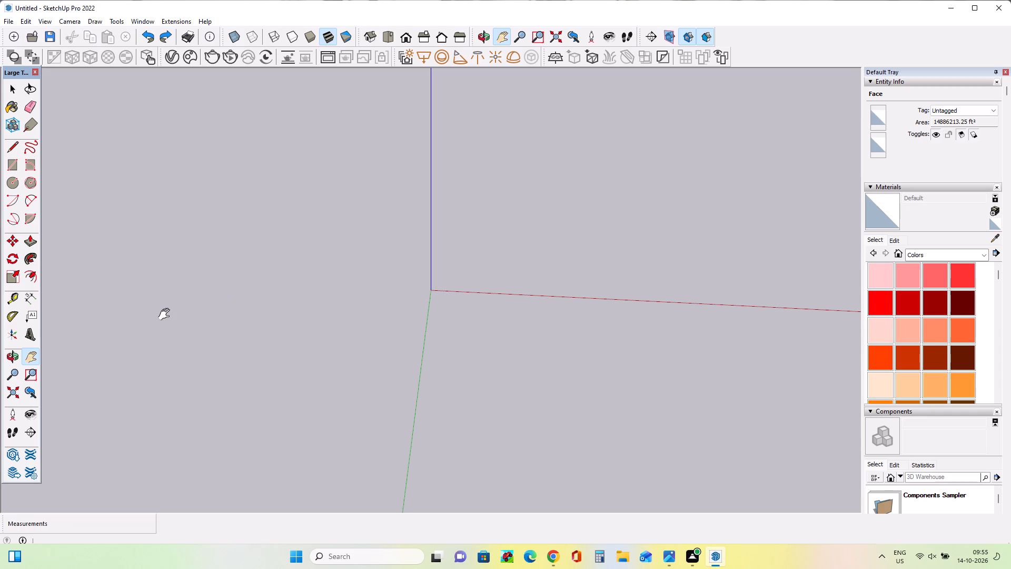
key("ctrl+z")
key("ctrl+z")
key("ctrl+z")
key("ctrl+z")
key("ctrl+z")
key("ctrl+z")
key("ctrl+z")
key("ctrl+z")
key("ctrl+z")
key("ctrl+z")
key("ctrl+z")
key("ctrl+z")
key("ctrl+z")
key("ctrl+z")
key("ctrl+z")
key("ctrl+z")
key("ctrl+z")
key("ctrl+z")
key("ctrl+z")
key("ctrl+z")
key("ctrl+z")
key("ctrl+z")
key("ctrl+z")
key("ctrl+z")
key("ctrl+z")
key("ctrl+z")
key("ctrl+z")
key("ctrl+z")
key("ctrl+z")
key("ctrl+z")
key("ctrl+z")
key("ctrl+z")
key("ctrl+z")
key("ctrl+z")
key("ctrl+z")
key("ctrl+z")
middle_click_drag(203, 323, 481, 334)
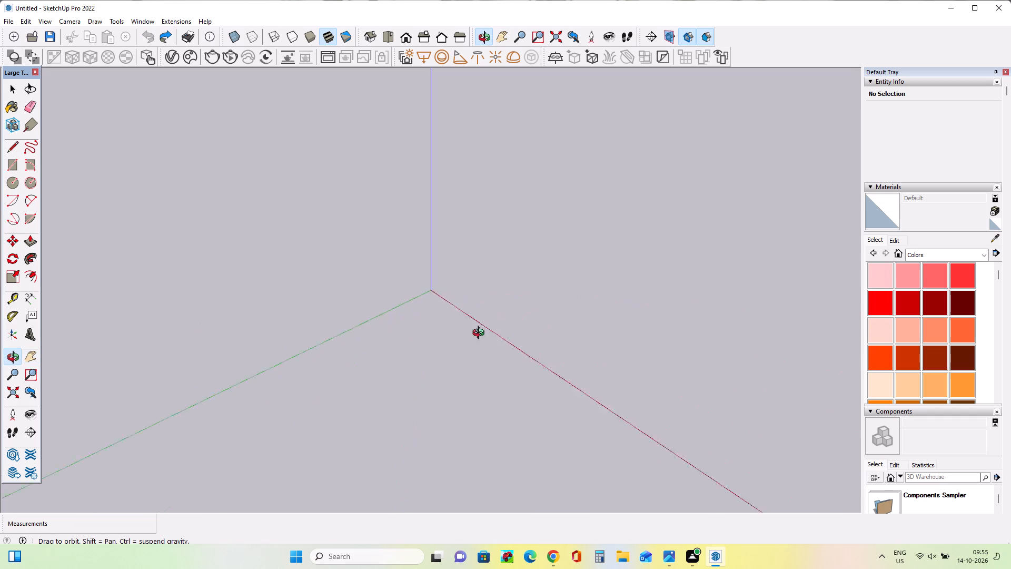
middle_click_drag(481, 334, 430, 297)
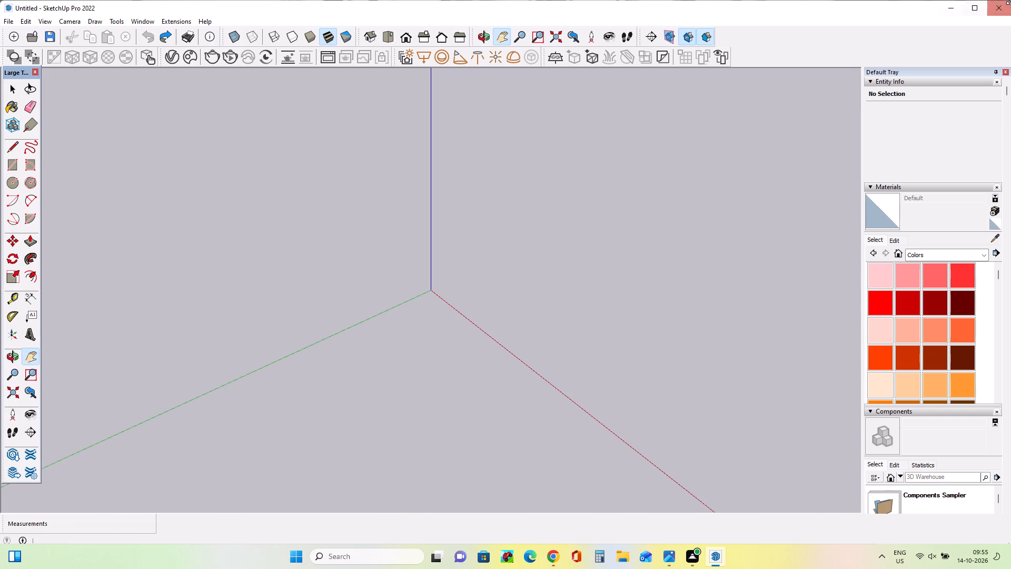
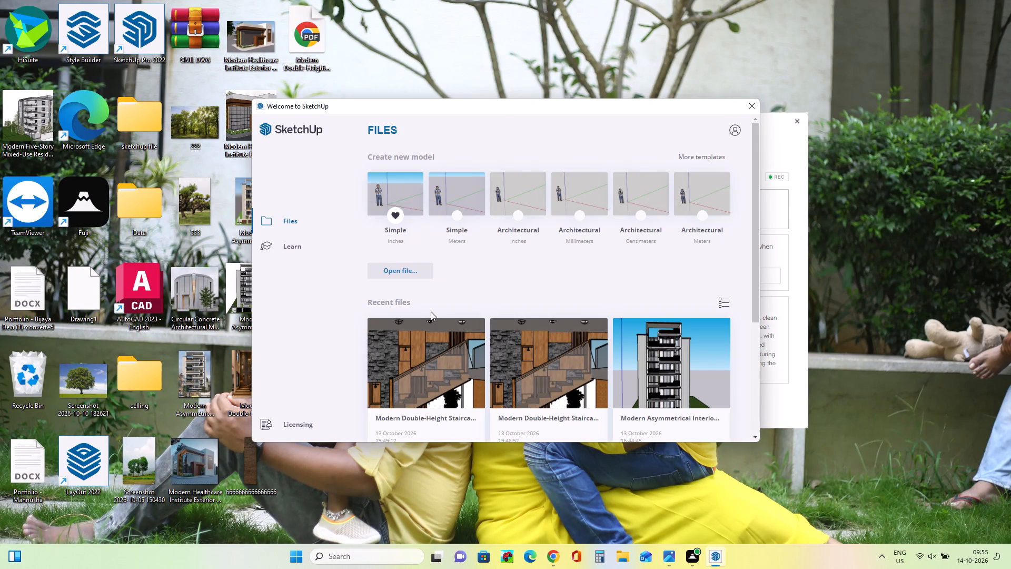
Look through the recent files in the welcome window for the missing building model.
scroll(430, 312, "down", 8)
scroll(430, 312, "up", 7)
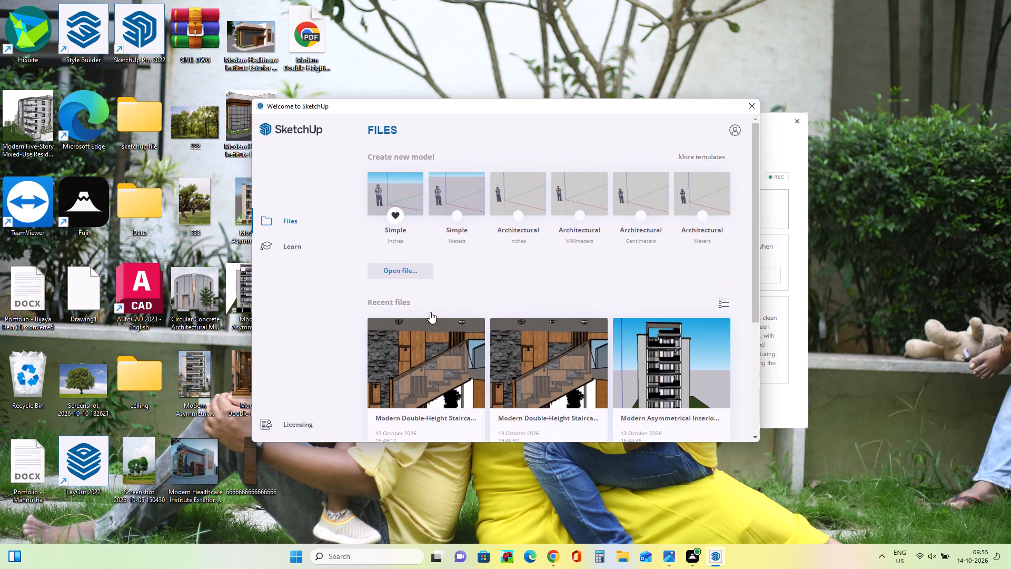
scroll(430, 312, "up", 2)
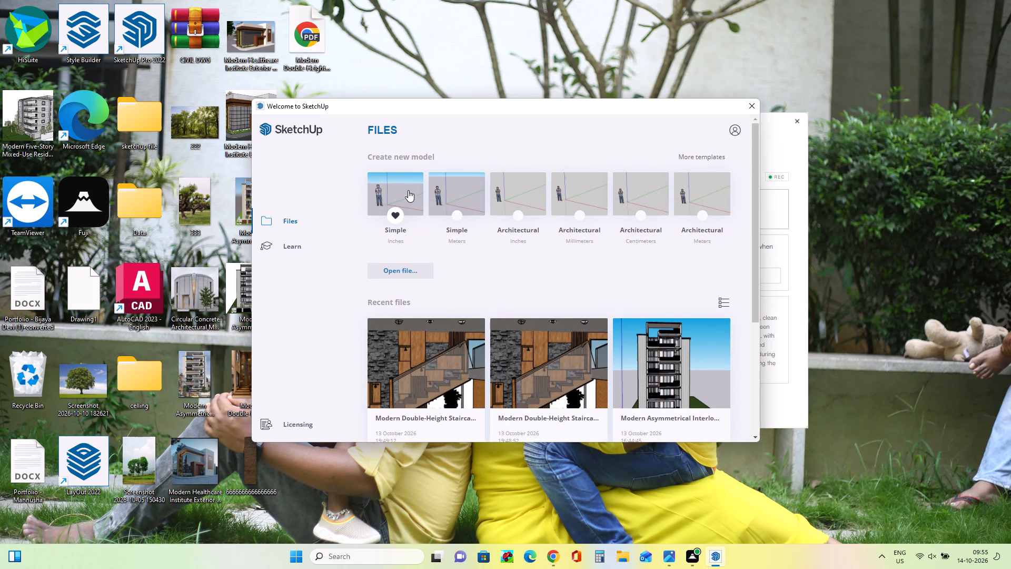
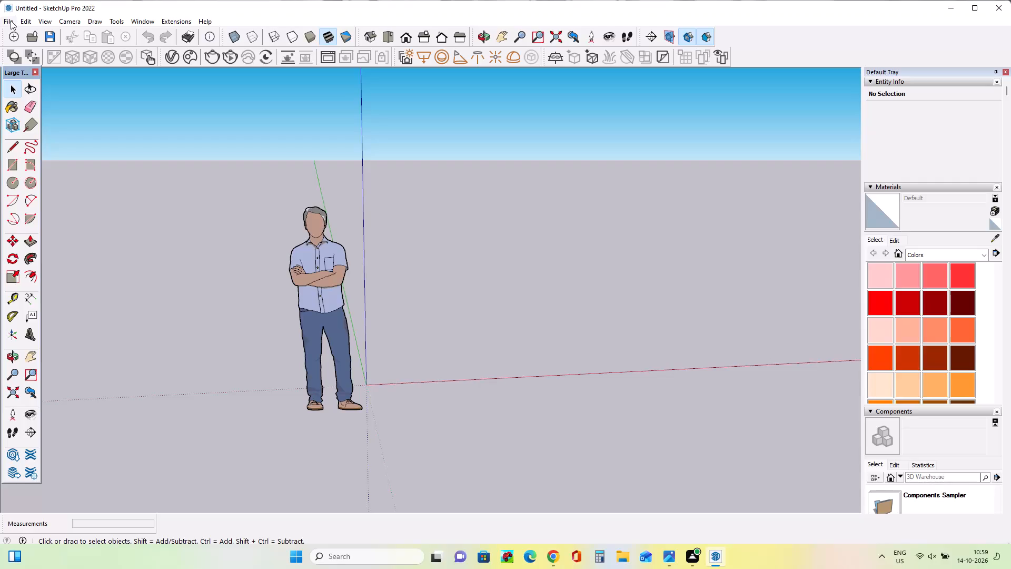
Import "Modern Commercial Office Building Elevation for Choice Holidays" as an image and place it upright to the right of the scale figure.
left_click(11, 21)
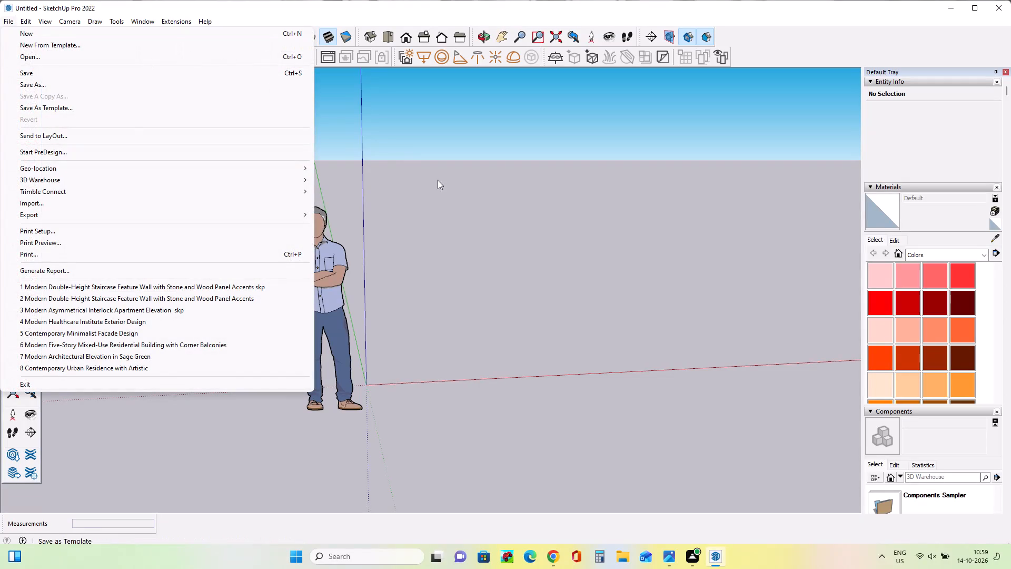
left_click(51, 208)
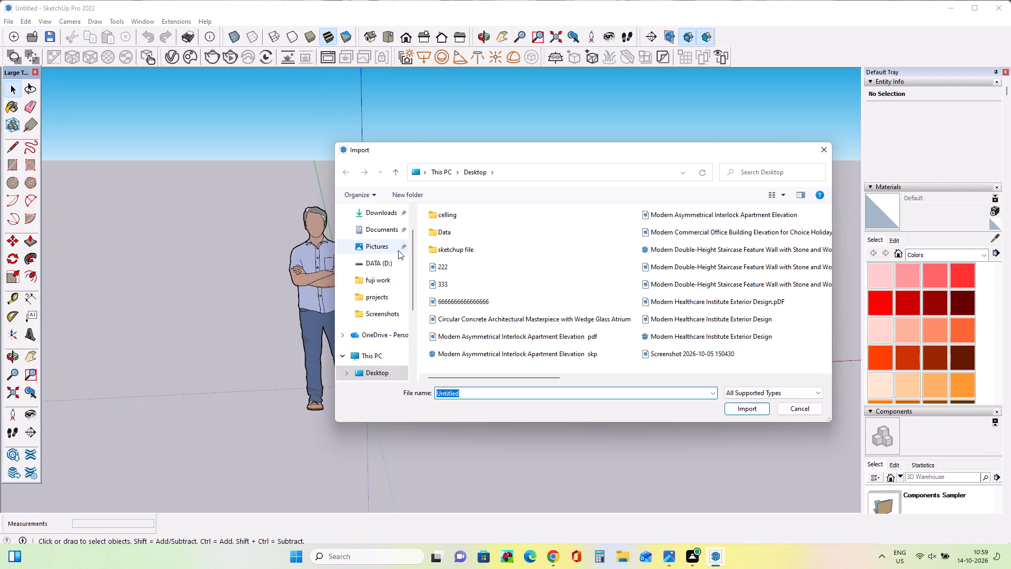
scroll(378, 244, "up", 7)
left_click(380, 240)
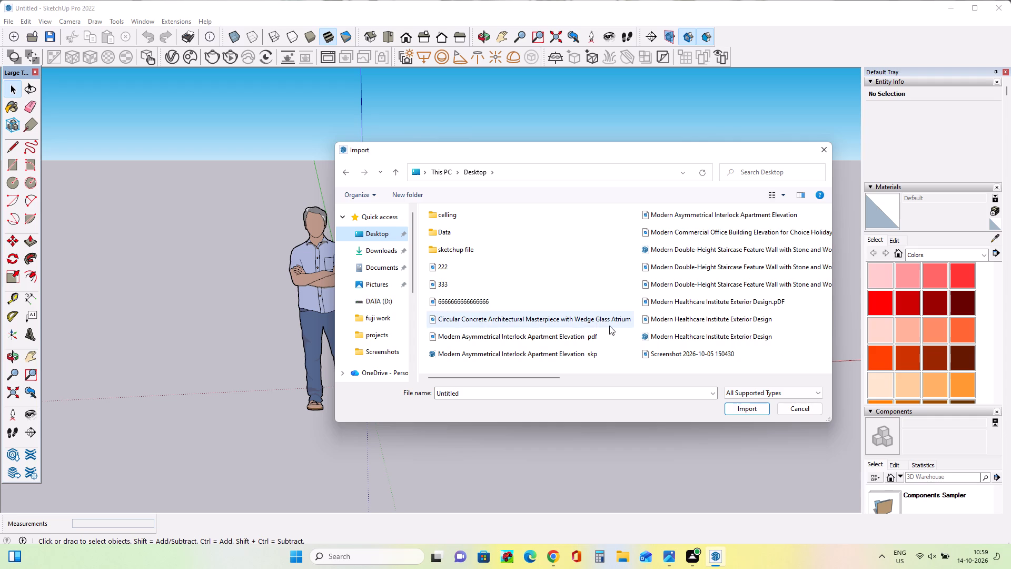
left_click(831, 379)
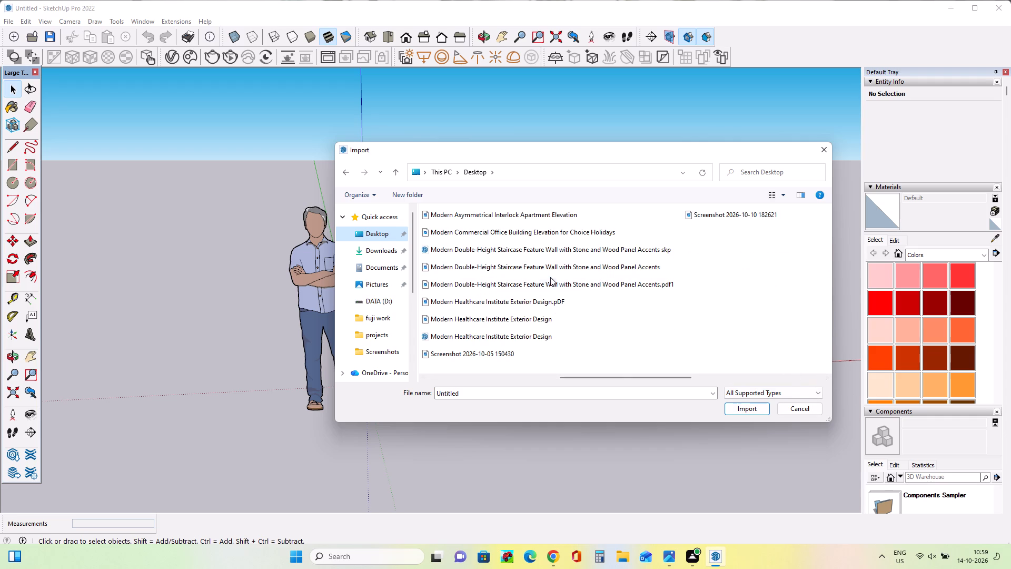
left_click(544, 232)
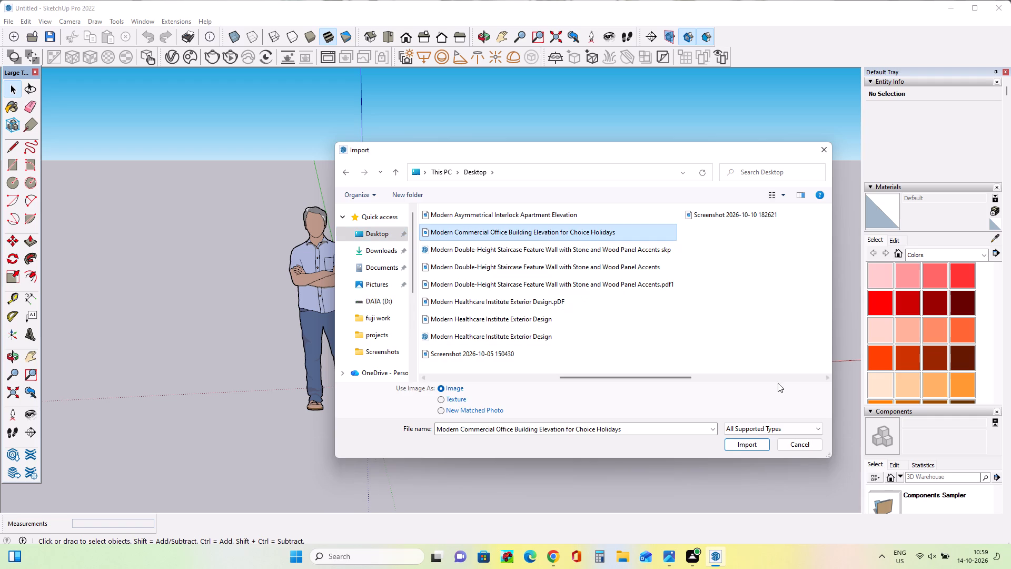
left_click(747, 447)
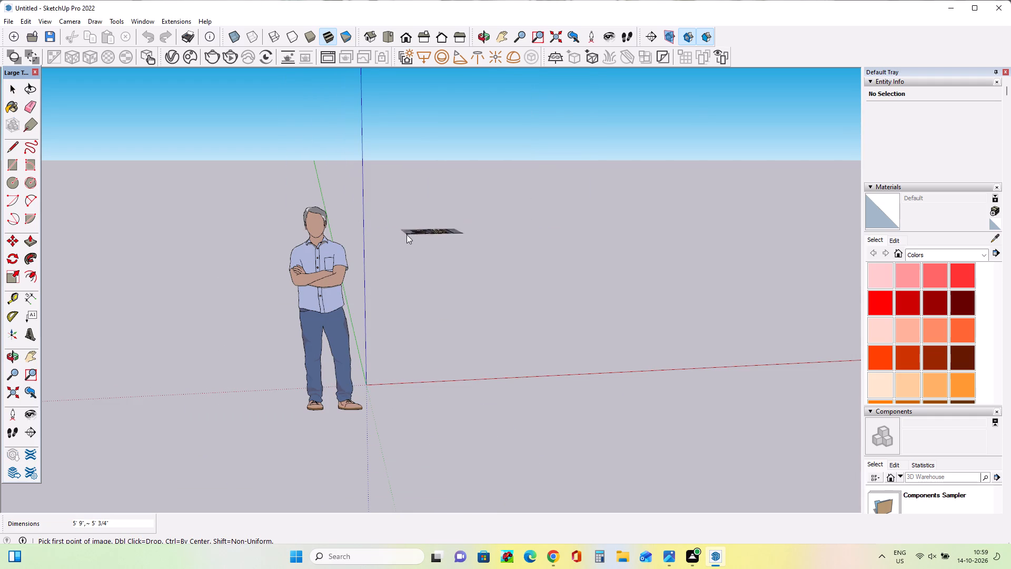
left_click(407, 194)
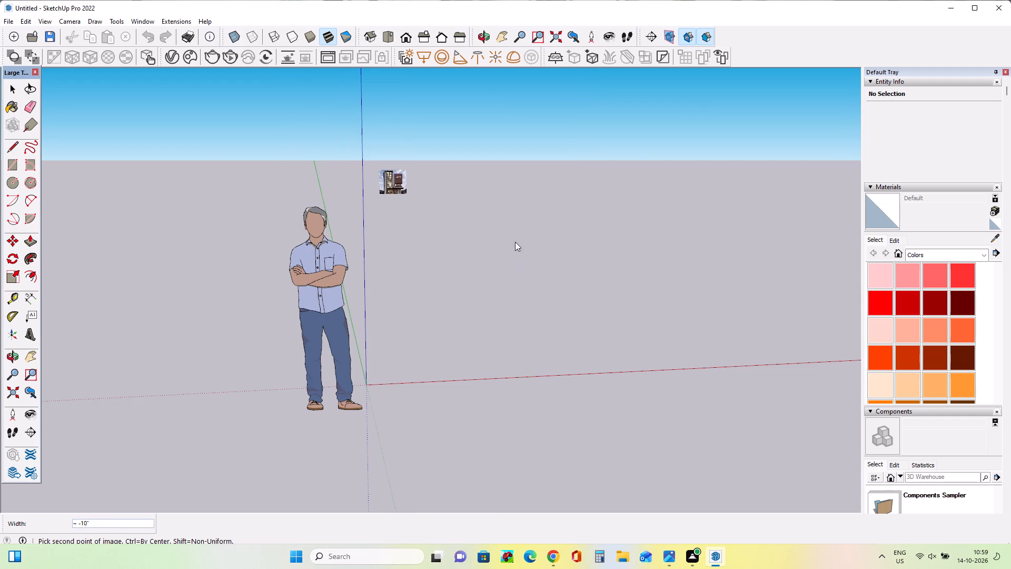
left_click(501, 136)
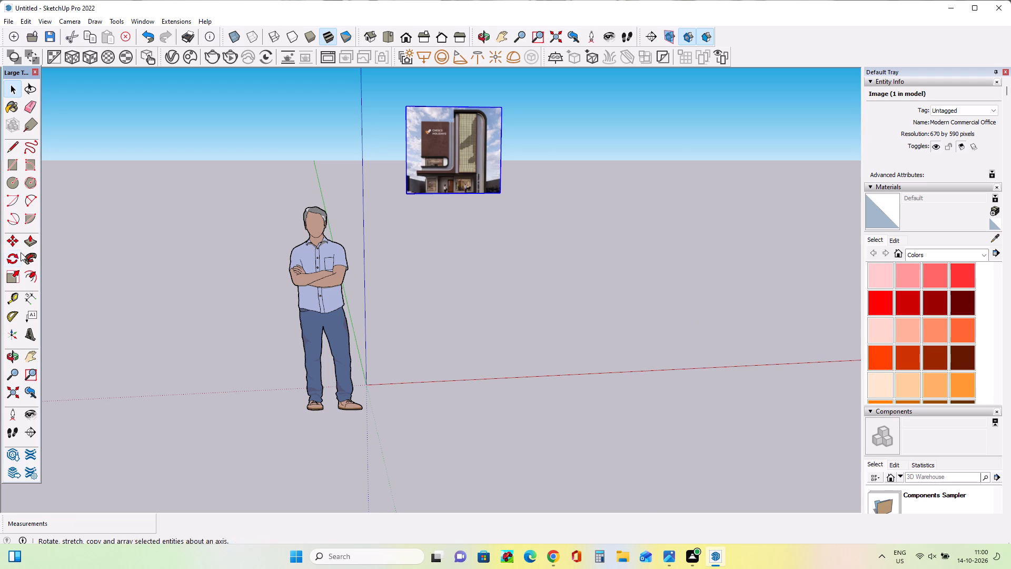
Move the reference image about 2' 3" down towards the ground.
left_click(13, 240)
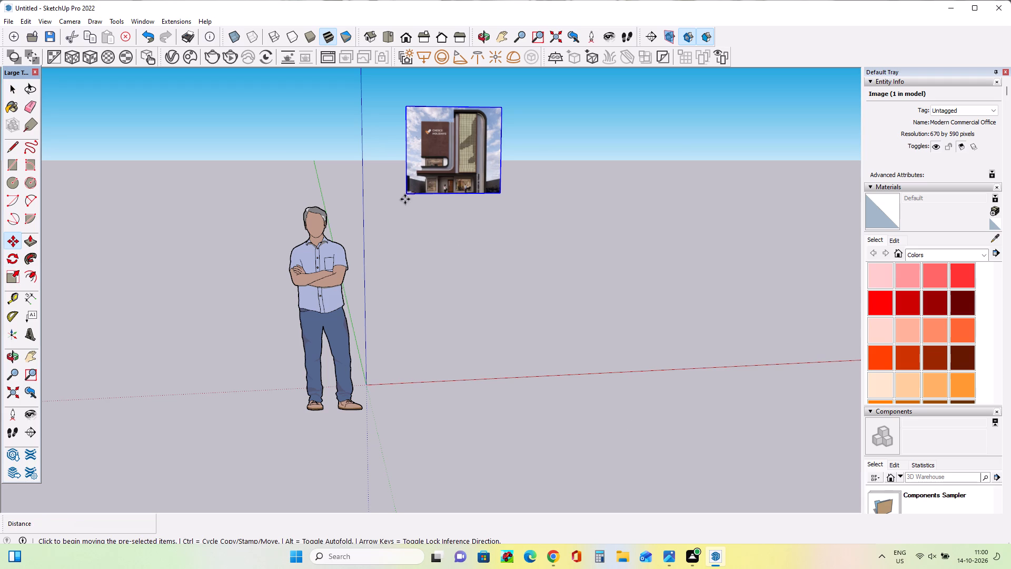
left_click(408, 192)
left_click(403, 267)
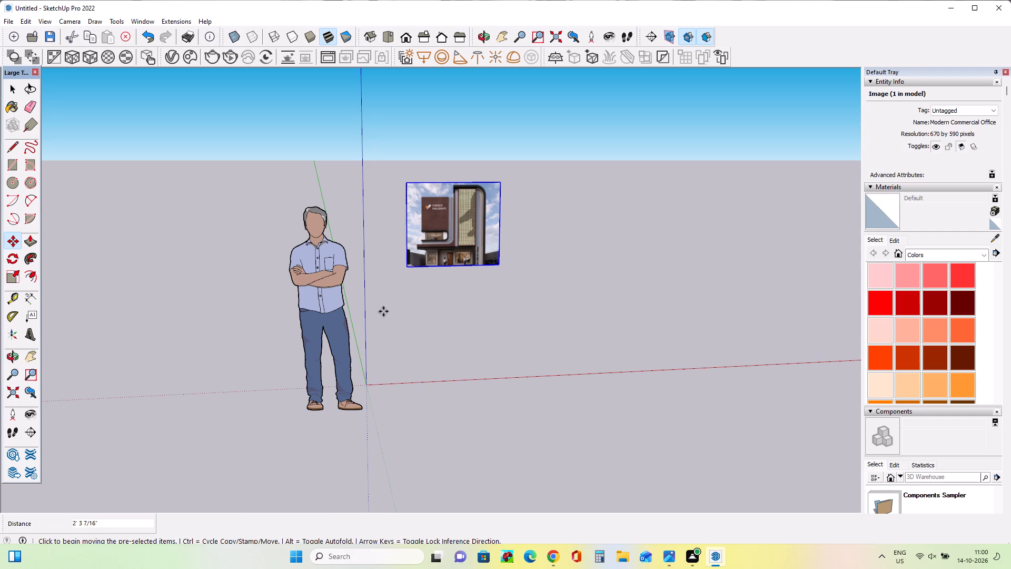
Draw a flat ground rectangle about 24' 7" by 17' 2" to the right of the reference image.
scroll(383, 311, "down", 8)
scroll(567, 307, "up", 9)
middle_click_drag(568, 317, 572, 322)
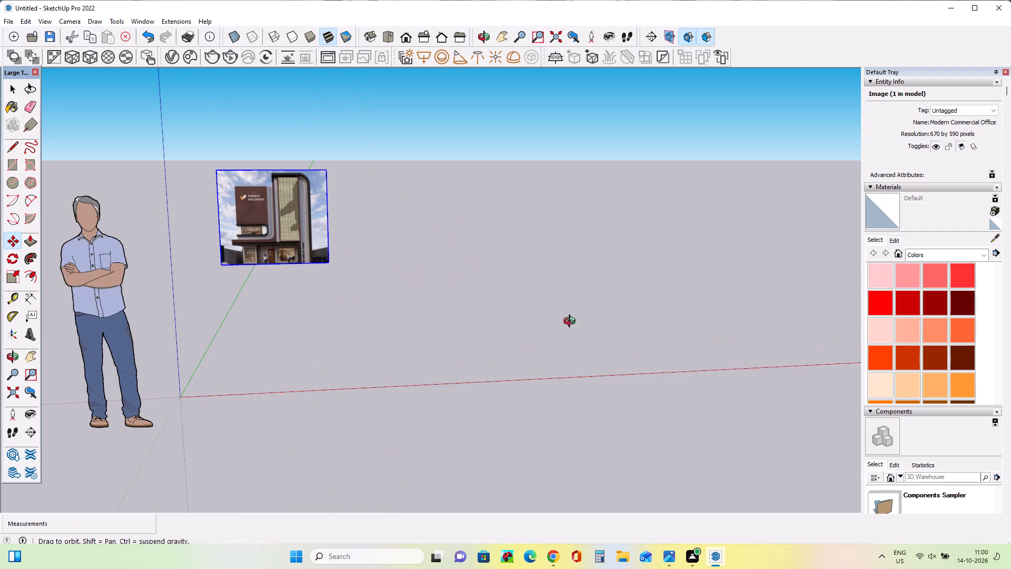
middle_click_drag(572, 322, 592, 317)
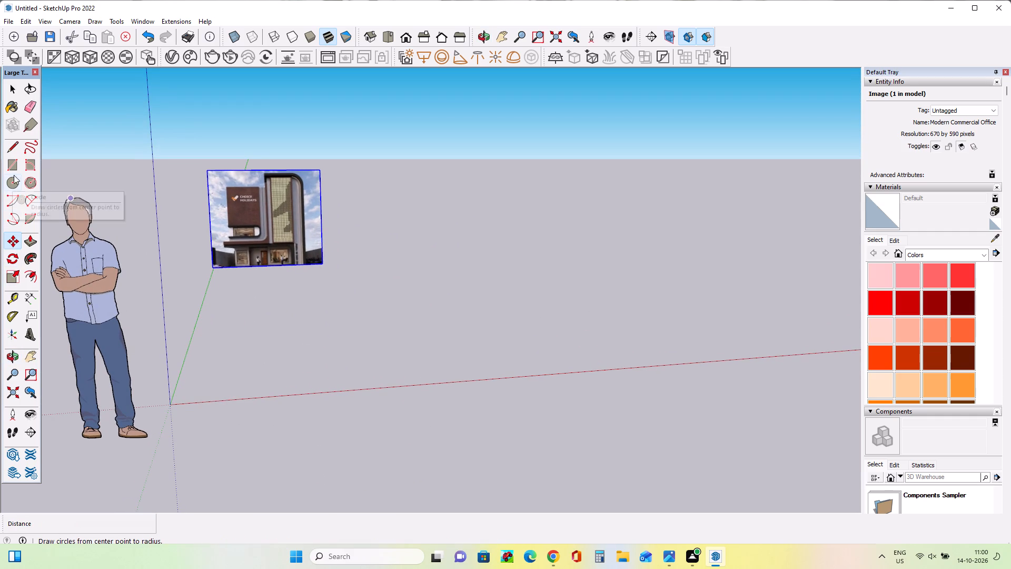
left_click(12, 162)
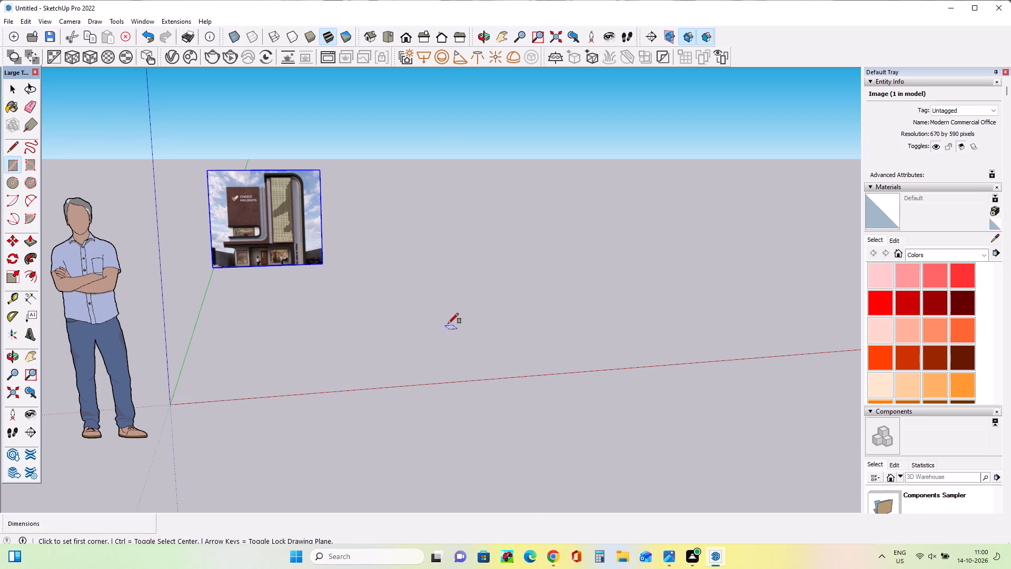
left_click(435, 326)
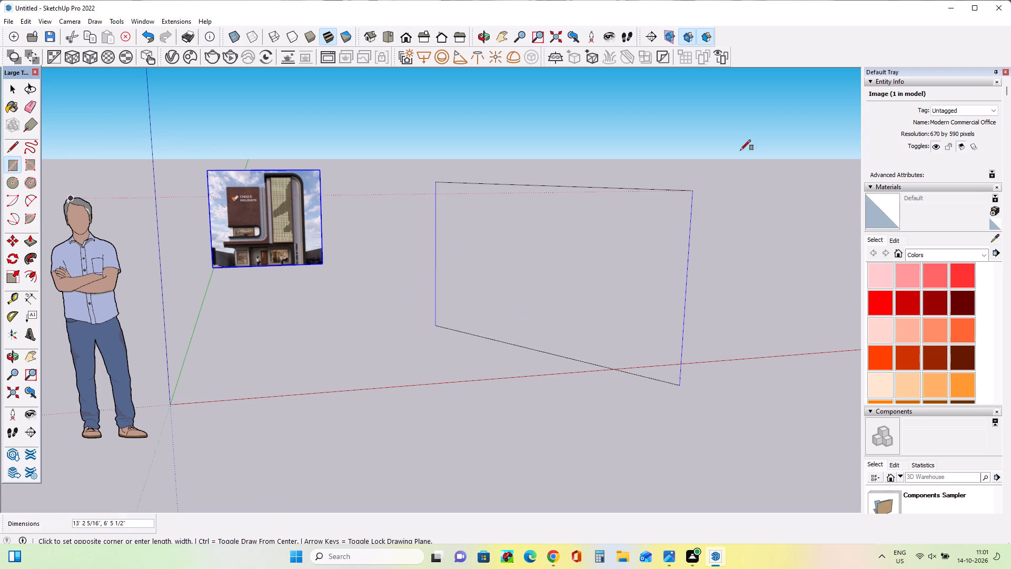
middle_click_drag(632, 279, 645, 366)
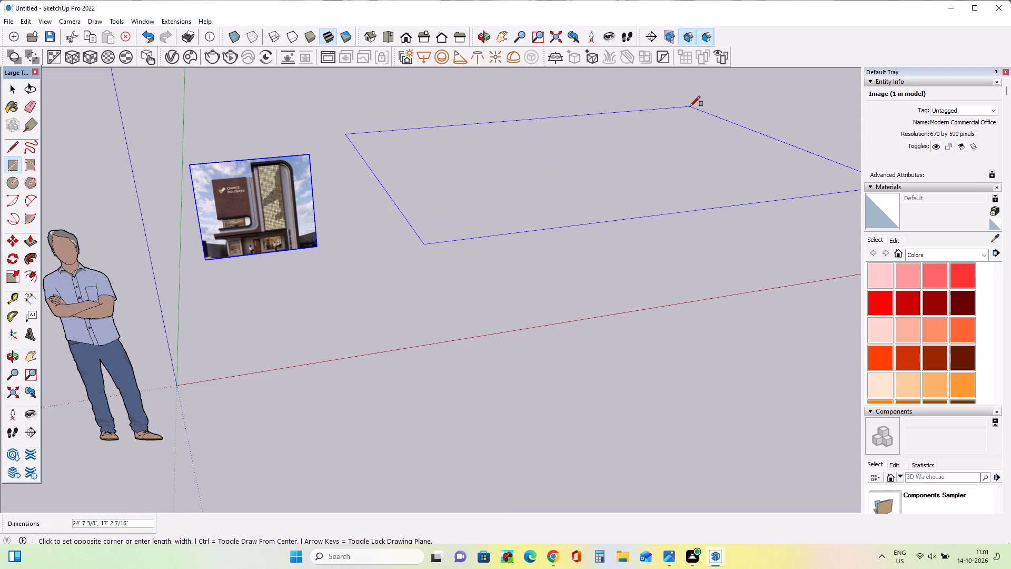
left_click(690, 106)
middle_click_drag(695, 322, 669, 315)
middle_click_drag(669, 315, 659, 315)
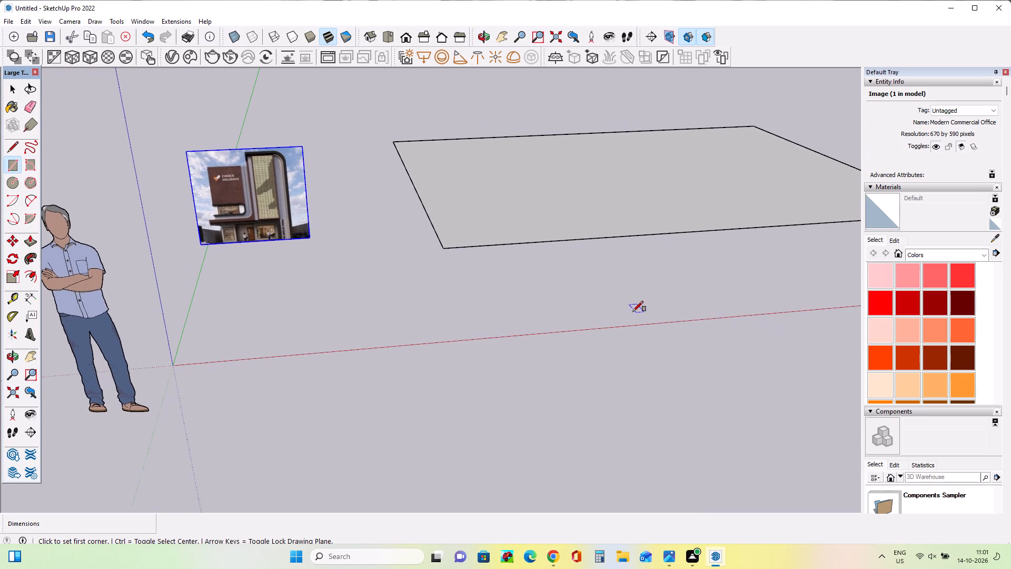
Trim a narrow strip off the rectangle's left side by drawing a line across it and erasing the outer edges.
scroll(627, 300, "down", 8)
middle_click_drag(758, 281, 706, 299)
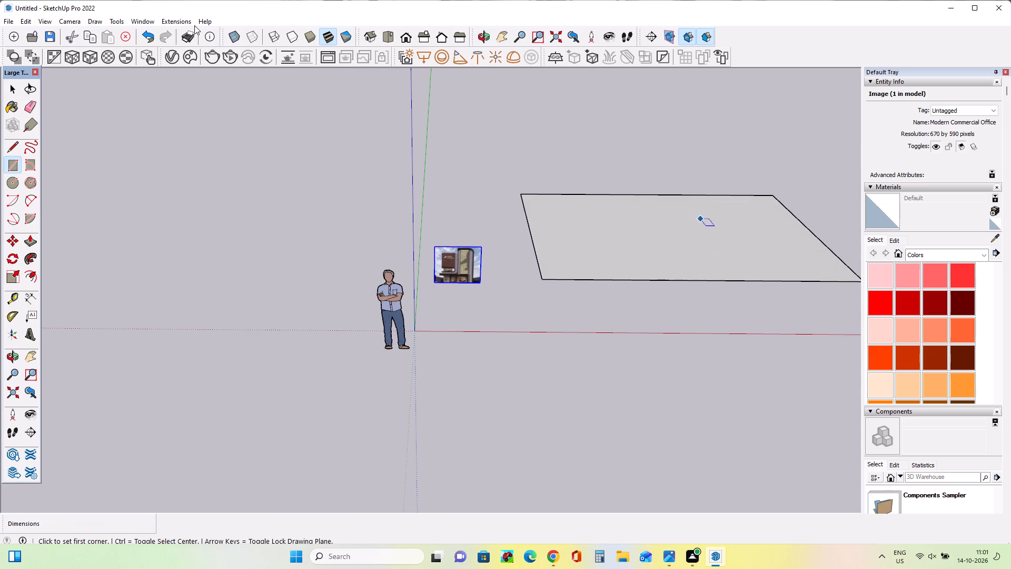
left_click(14, 145)
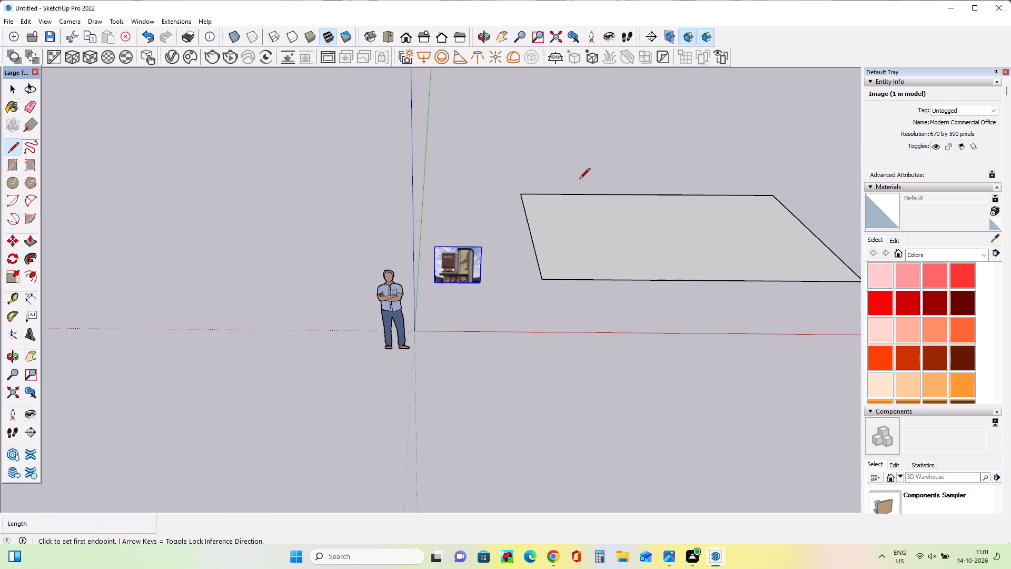
left_click(553, 195)
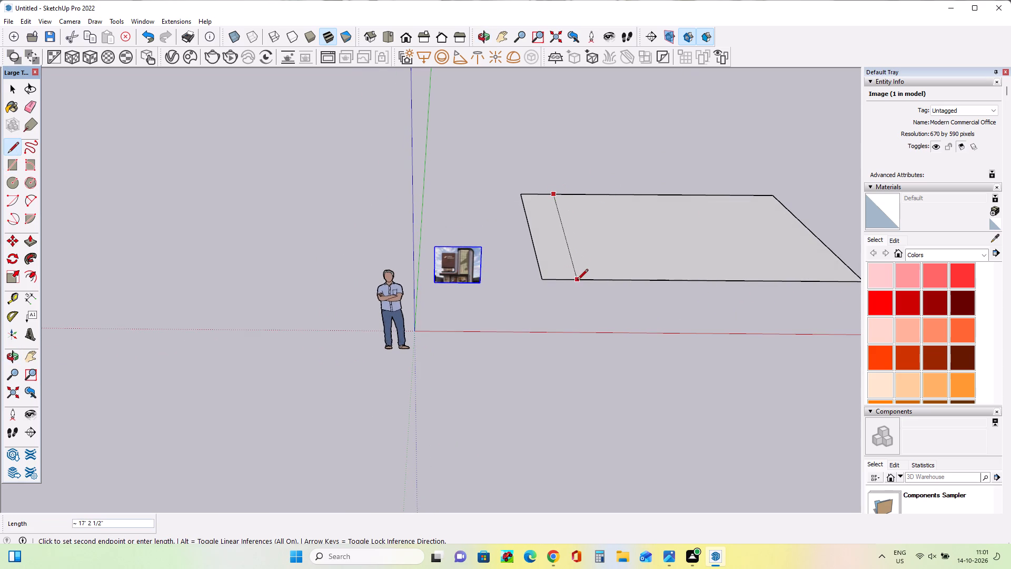
left_click(583, 281)
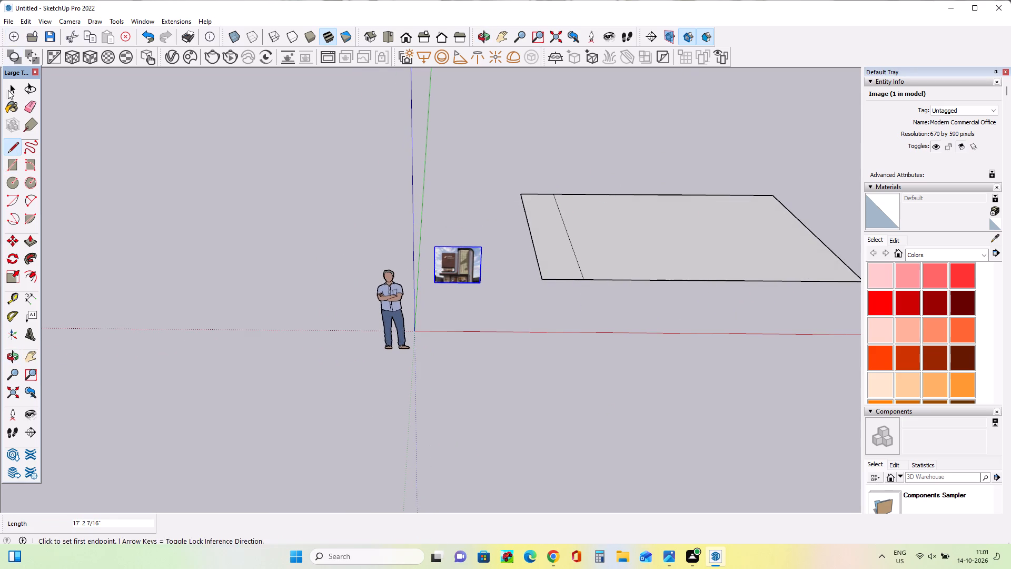
left_click(27, 110)
left_click_drag(548, 180, 531, 292)
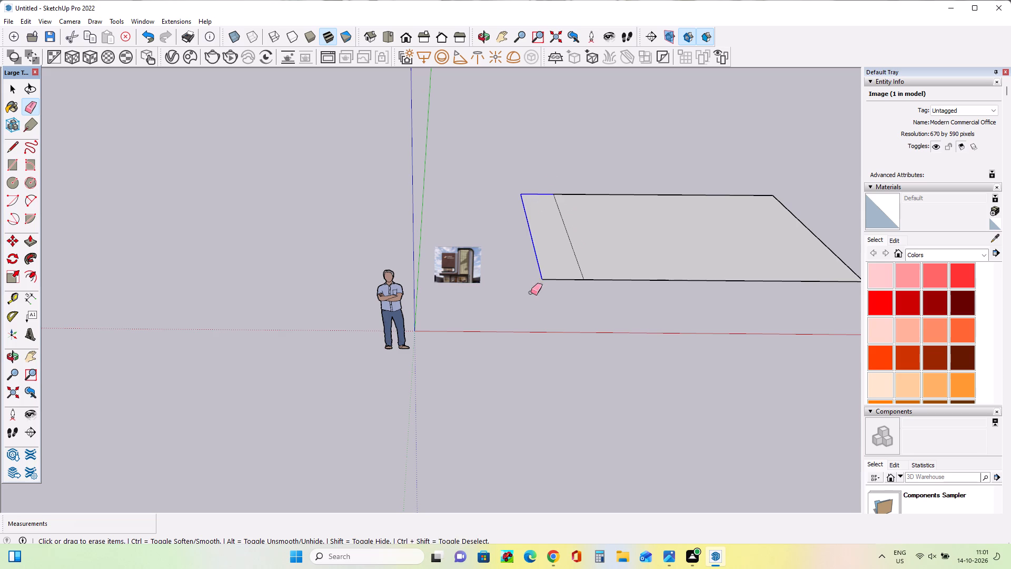
left_click_drag(531, 292, 531, 294)
left_click_drag(552, 274, 557, 303)
Move the reference image by its lower right corner about 9' 11" towards the rectangle's left edge.
scroll(547, 272, "down", 6)
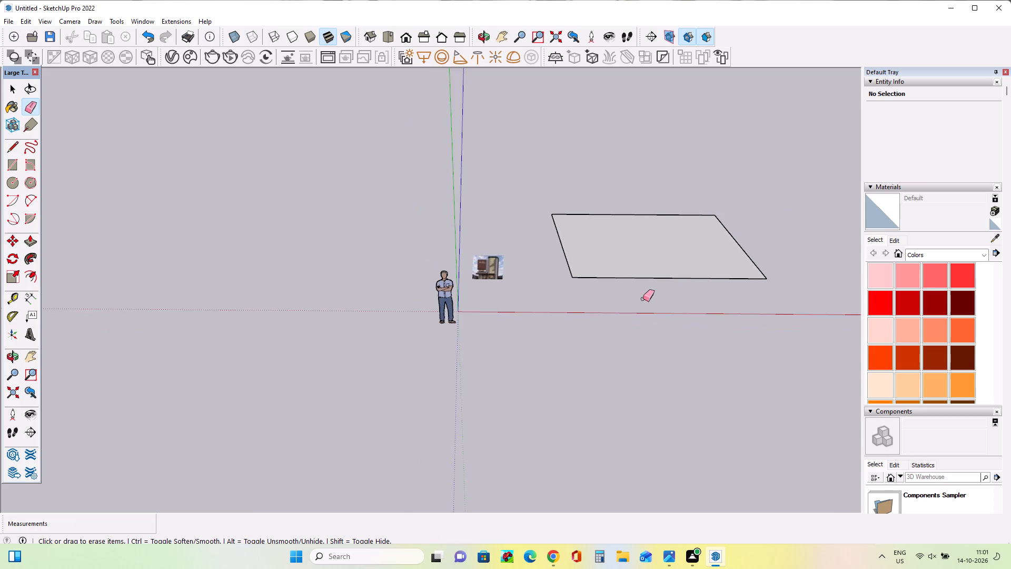
scroll(857, 311, "up", 3)
scroll(771, 274, "up", 4)
middle_click_drag(770, 311, 775, 294)
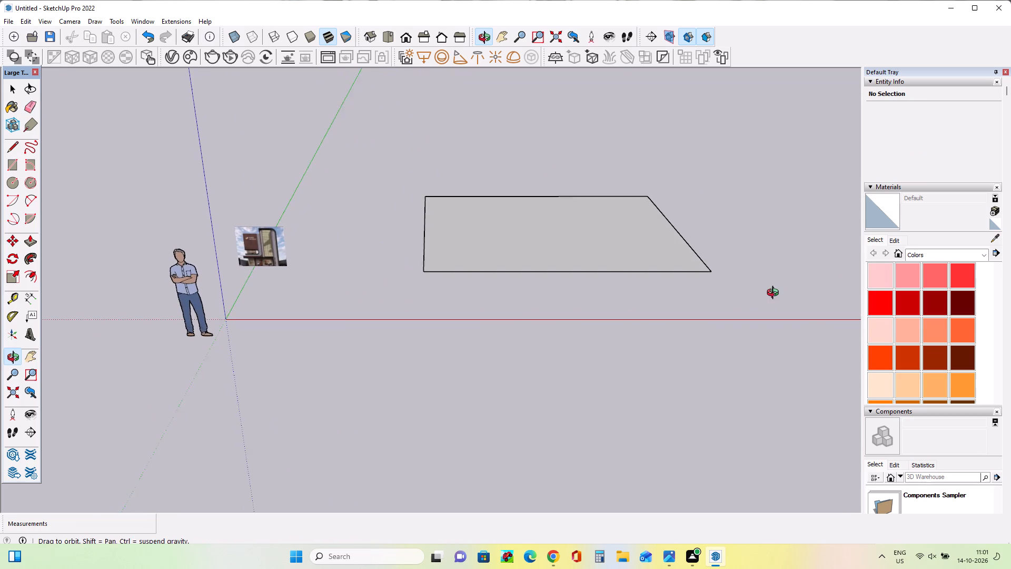
middle_click_drag(775, 294, 778, 298)
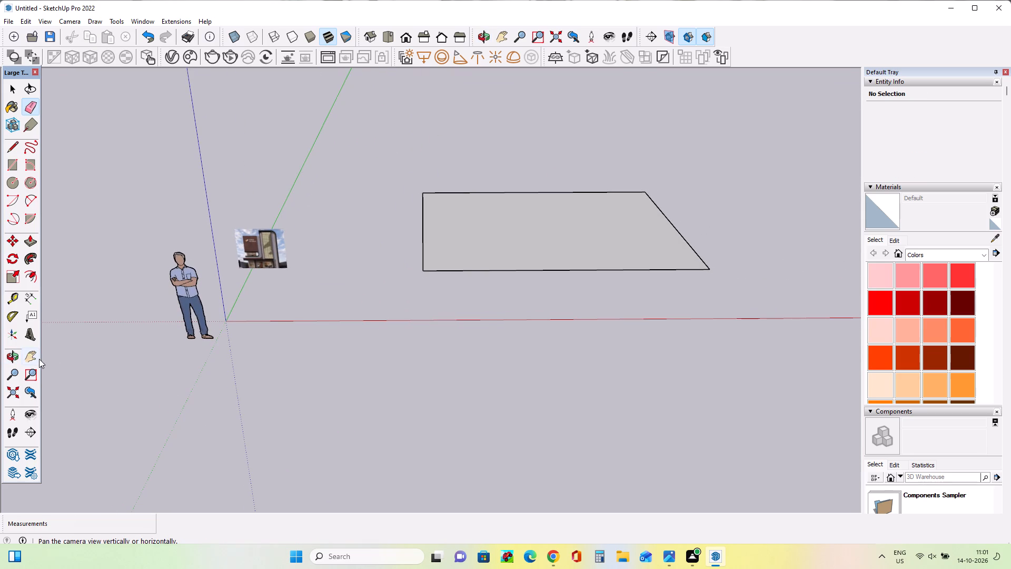
left_click(31, 357)
left_click_drag(460, 199, 369, 247)
middle_click_drag(662, 326, 672, 326)
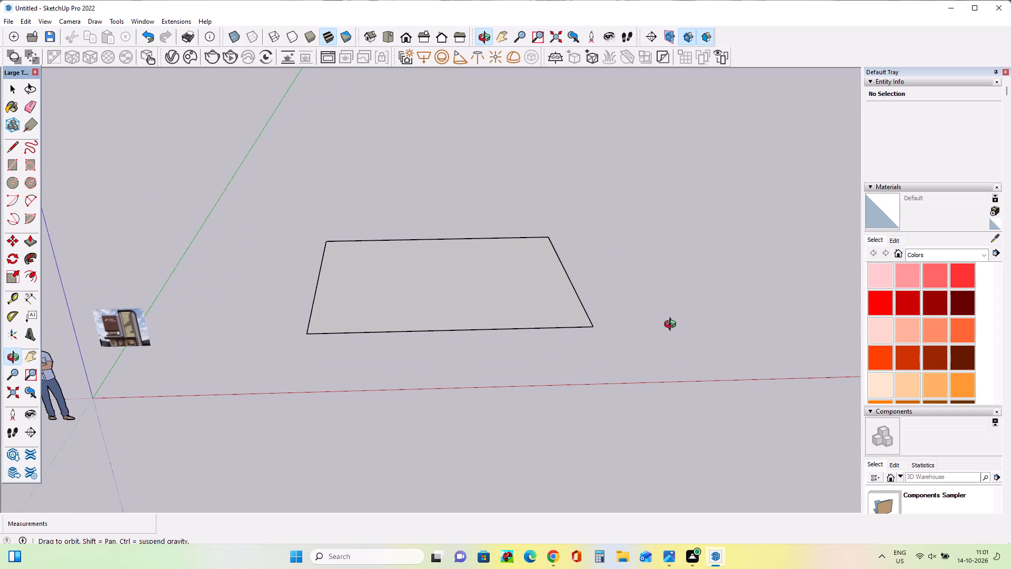
middle_click_drag(672, 326, 673, 325)
scroll(175, 354, "up", 4)
middle_click_drag(208, 358, 227, 332)
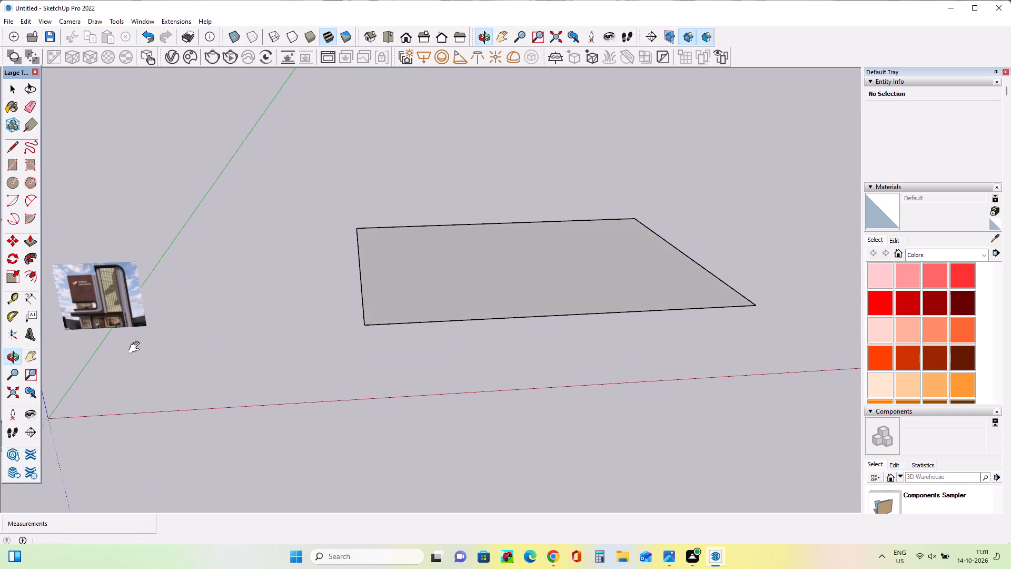
scroll(85, 329, "up", 15)
scroll(98, 333, "down", 3)
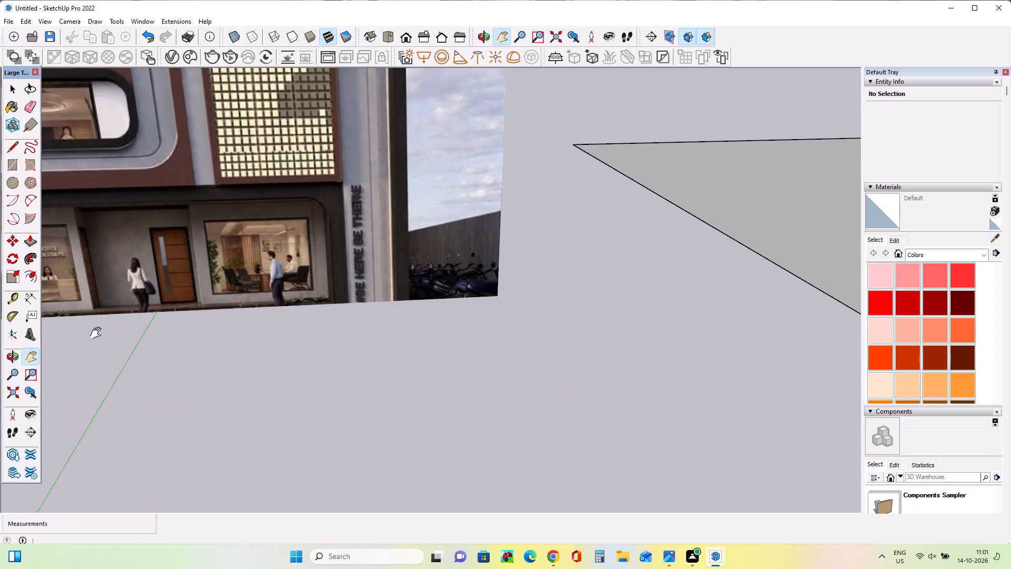
scroll(98, 333, "down", 8)
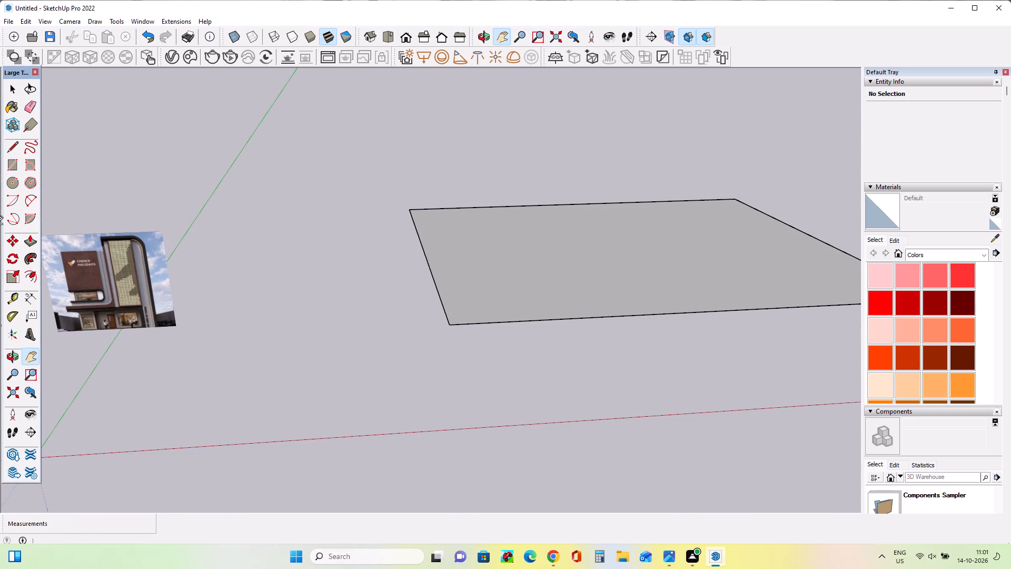
left_click(20, 242)
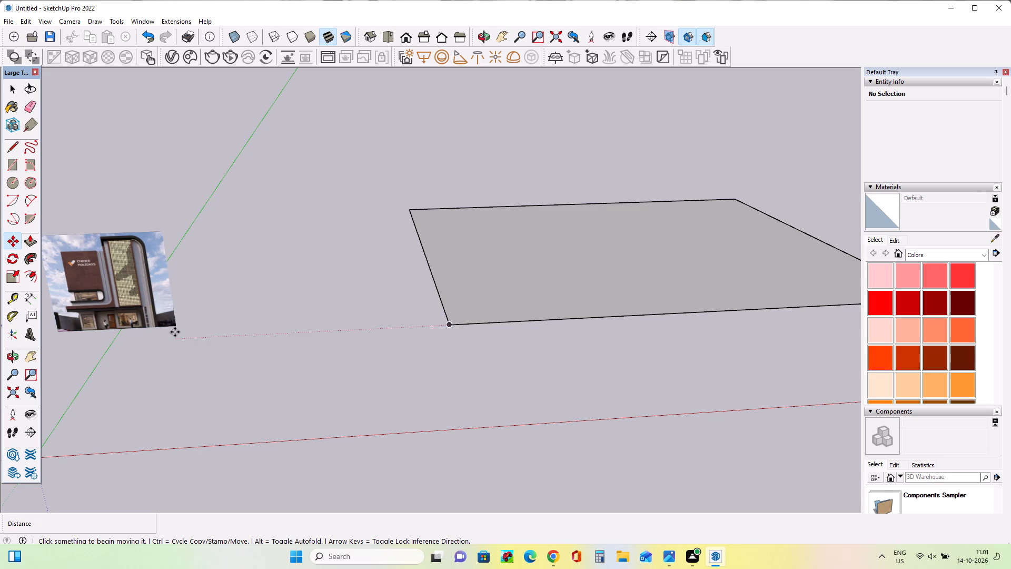
left_click(176, 329)
left_click(410, 237)
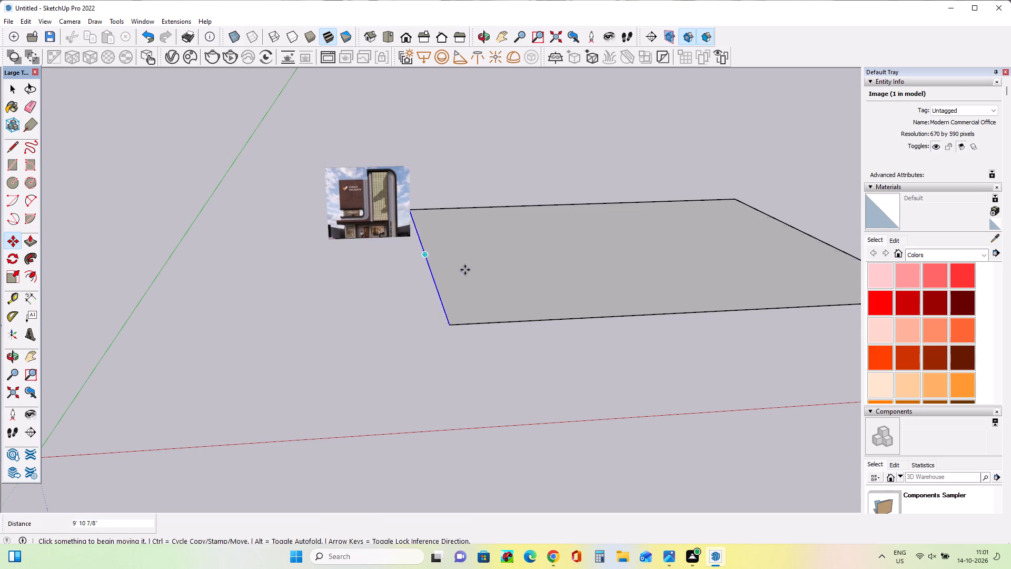
Move the reference image again by its lower right corner onto the rectangle's left edge, near the back corner.
scroll(465, 270, "up", 4)
middle_click_drag(485, 307, 426, 301)
scroll(426, 301, "down", 5)
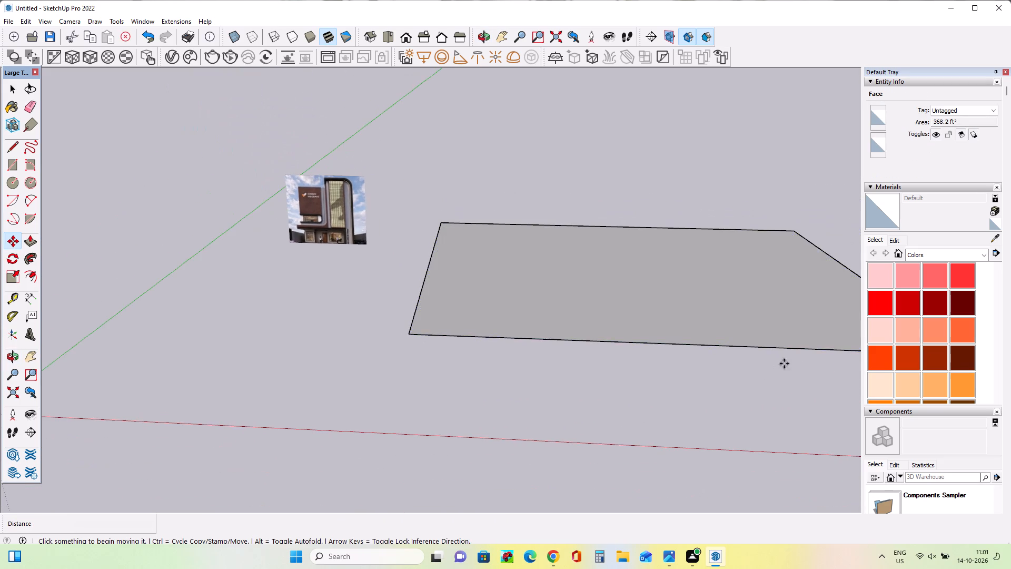
middle_click_drag(808, 368, 847, 366)
left_click(34, 352)
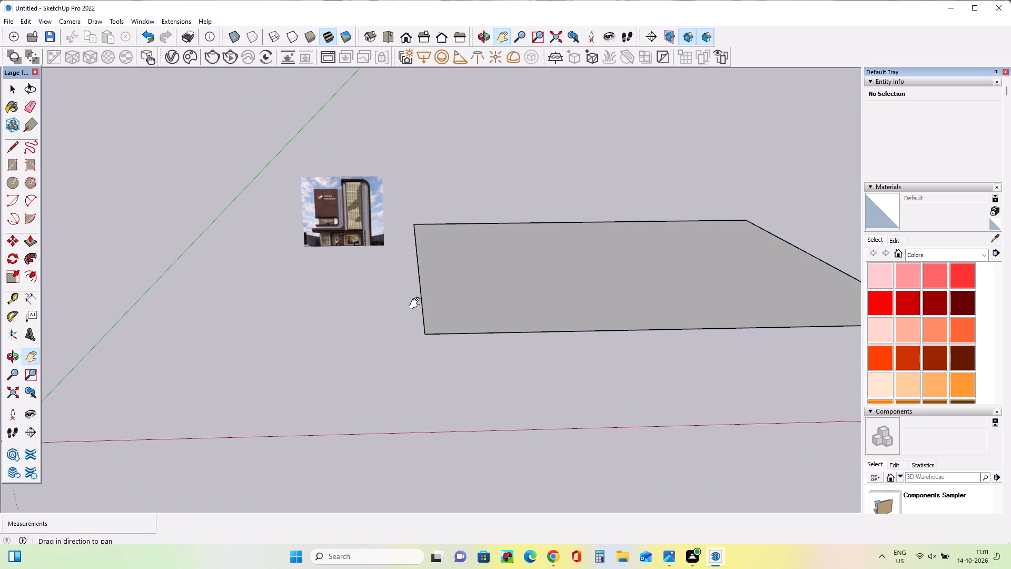
left_click_drag(406, 296, 255, 310)
middle_click_drag(610, 345, 609, 360)
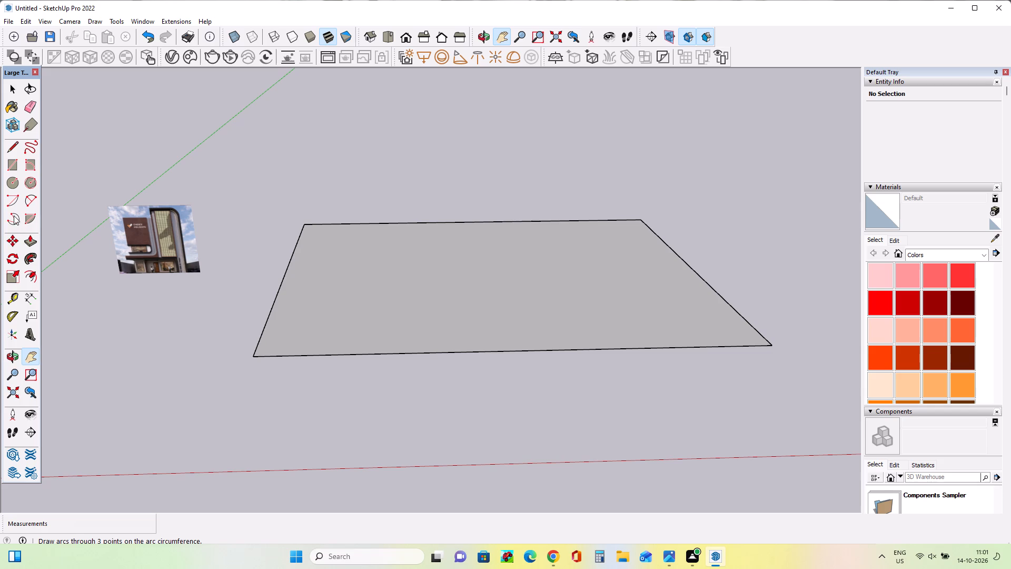
left_click(13, 239)
left_click(196, 273)
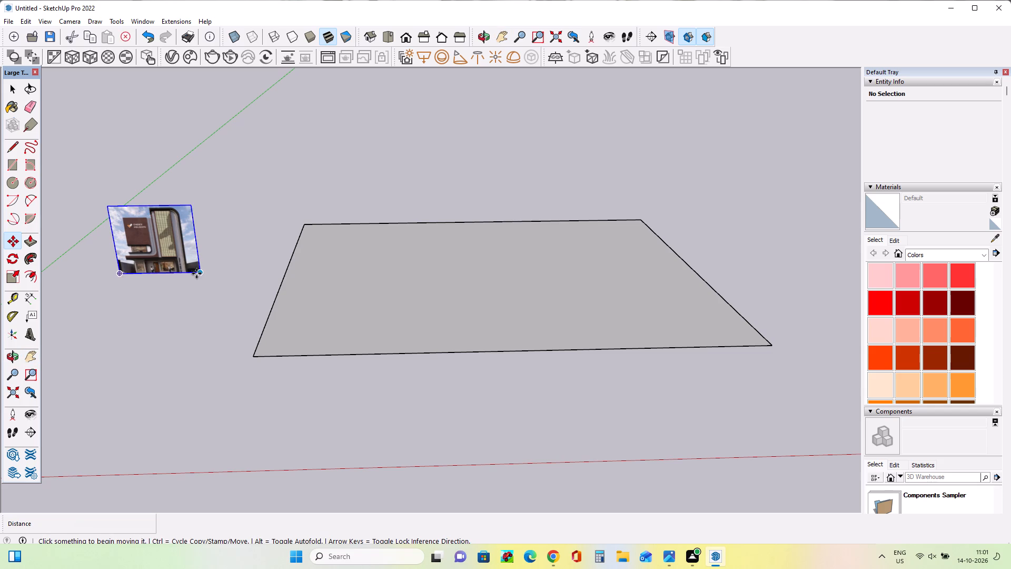
left_click(296, 240)
middle_click_drag(343, 276, 380, 255)
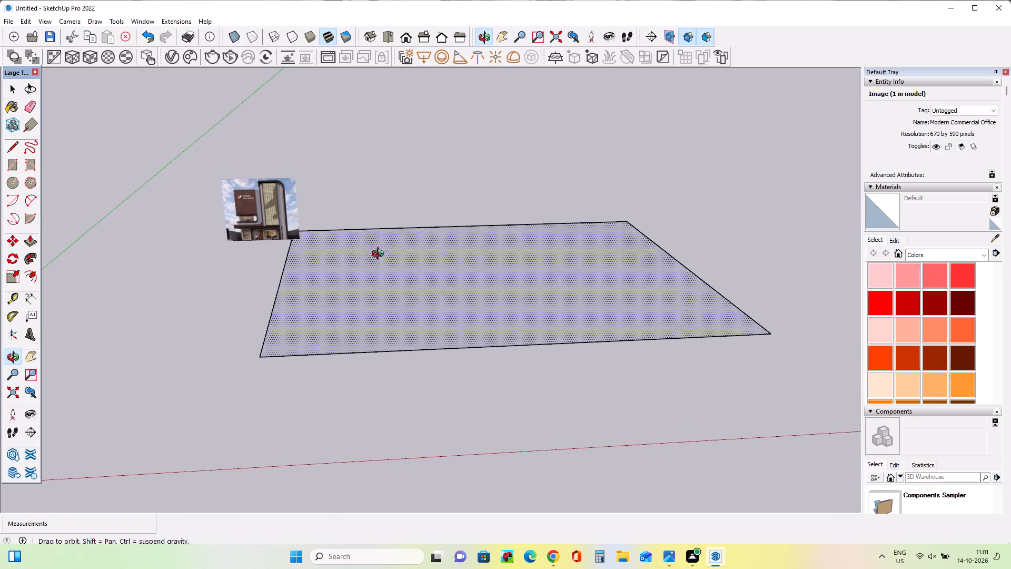
Move the reference image about 2' away from the ground rectangle's left edge.
middle_click_drag(380, 255, 368, 294)
left_click_drag(301, 249, 294, 249)
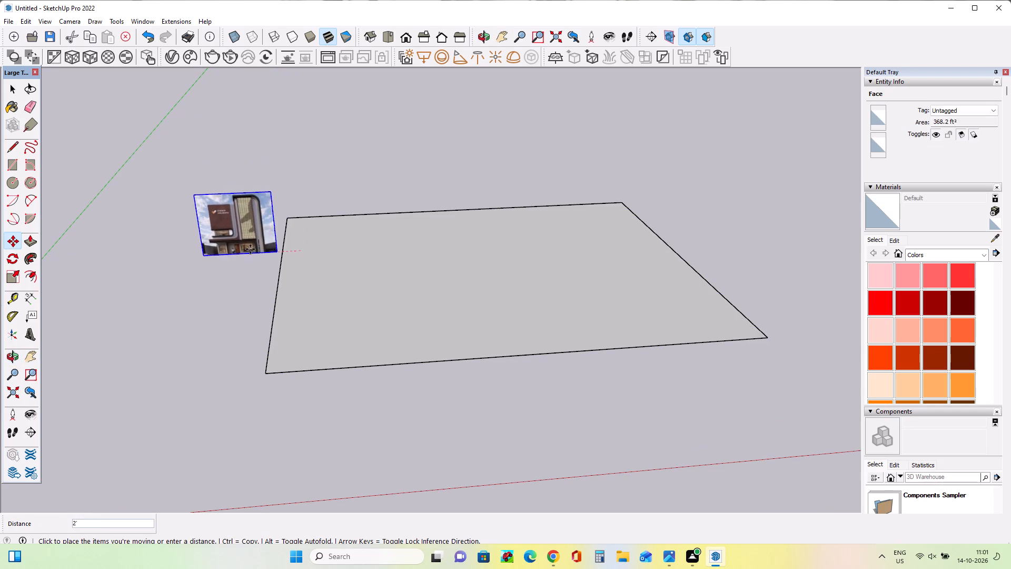
left_click(244, 243)
Examine the reference image's ground-floor entrance, windows and overall facade beside the ground rectangle.
scroll(175, 249, "up", 11)
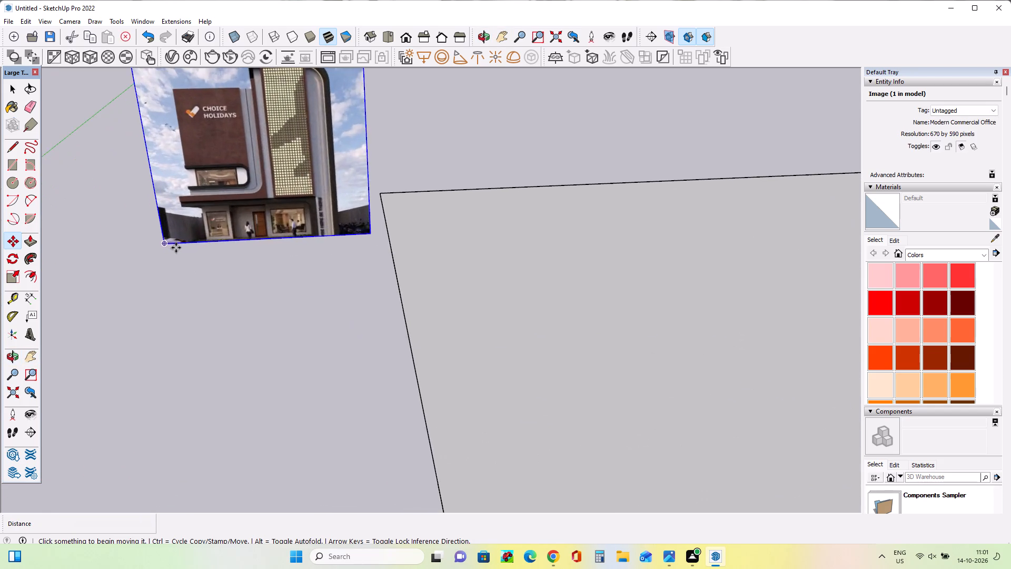
scroll(176, 248, "up", 3)
scroll(244, 226, "up", 7)
scroll(244, 228, "down", 1)
scroll(244, 228, "up", 11)
scroll(246, 229, "down", 4)
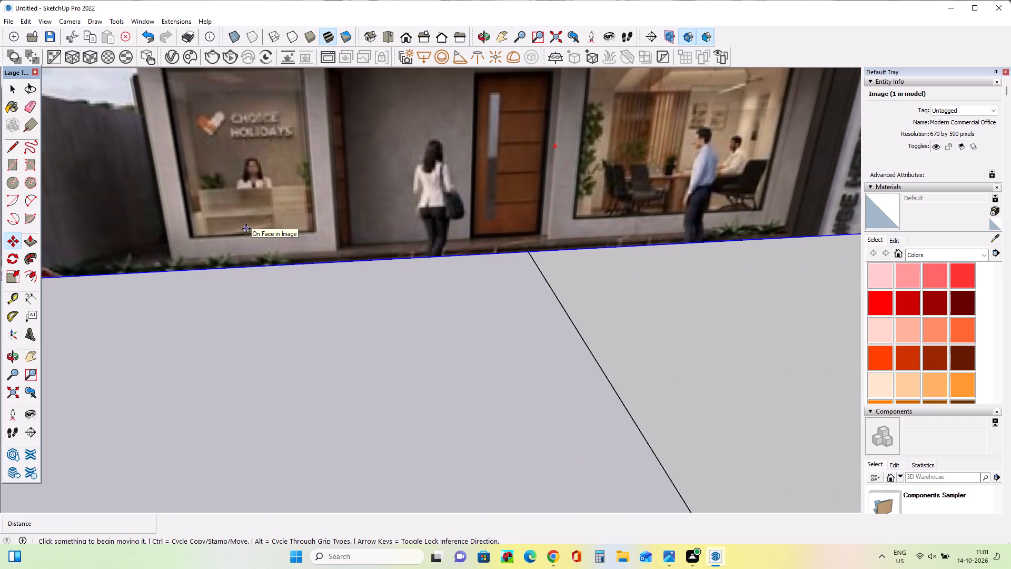
scroll(246, 229, "down", 5)
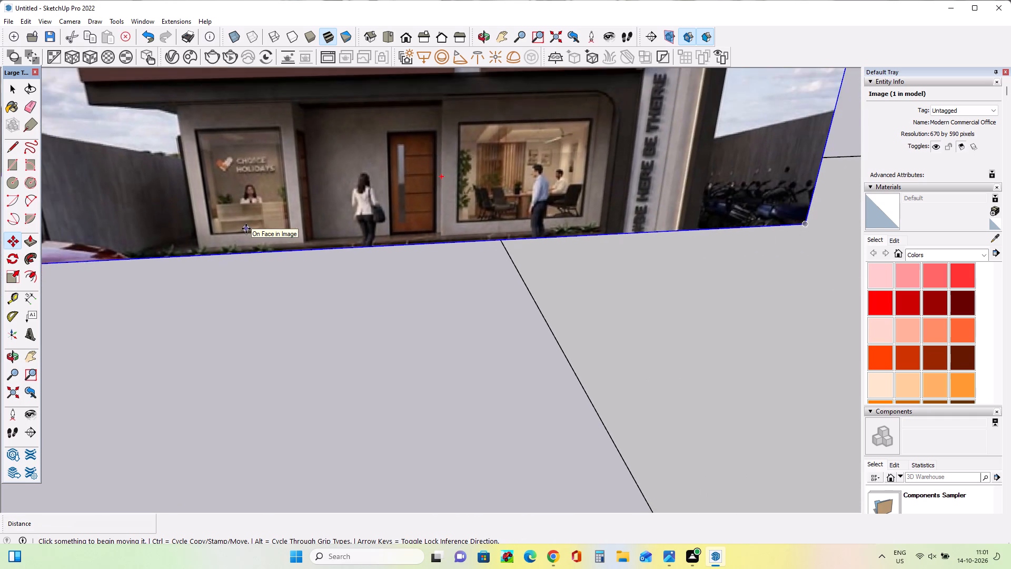
scroll(246, 229, "down", 11)
scroll(374, 243, "up", 4)
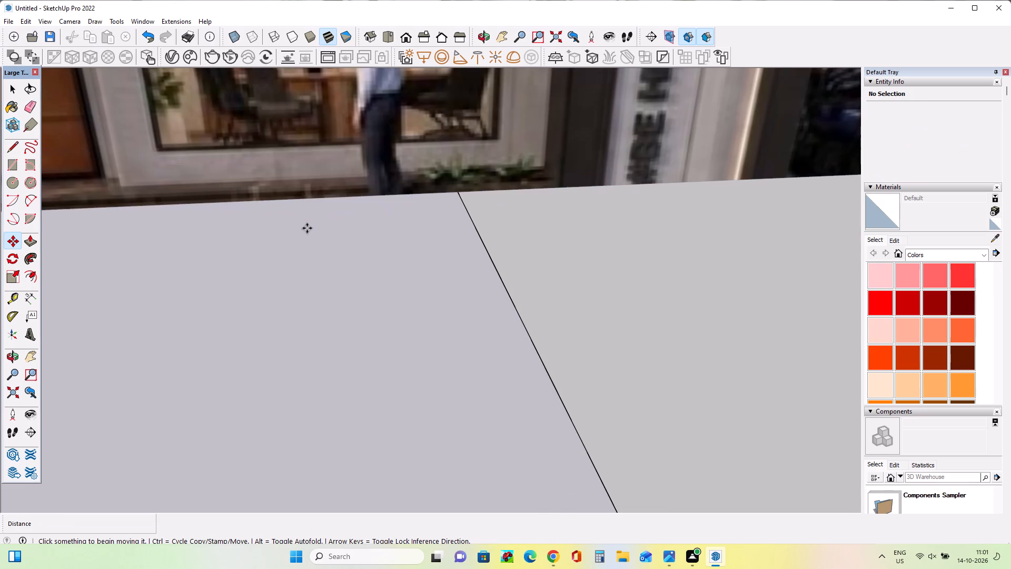
scroll(315, 223, "down", 5)
scroll(262, 213, "up", 2)
scroll(262, 213, "down", 1)
scroll(262, 213, "up", 1)
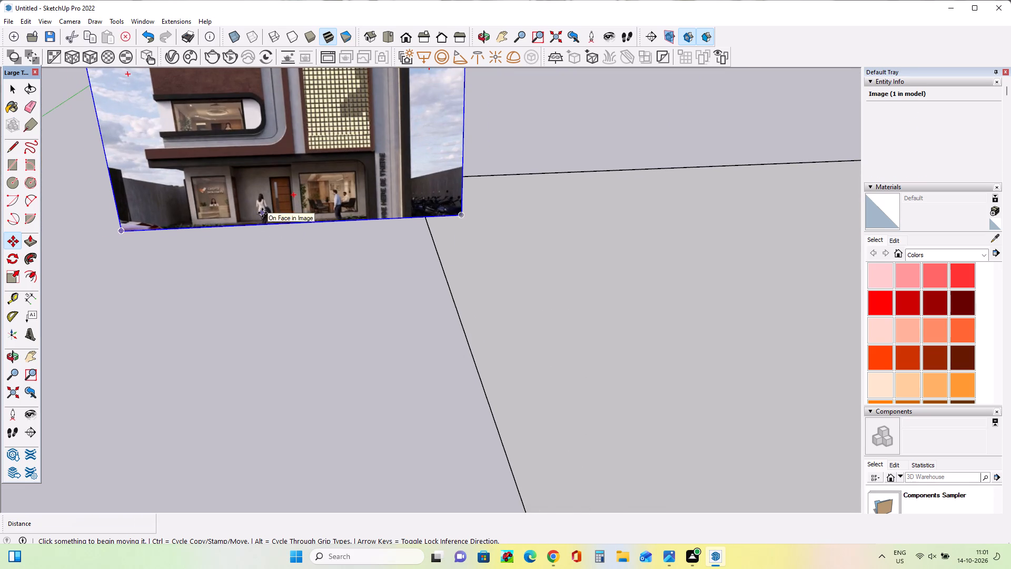
scroll(262, 213, "up", 7)
scroll(263, 212, "down", 11)
scroll(263, 212, "up", 1)
scroll(263, 212, "down", 4)
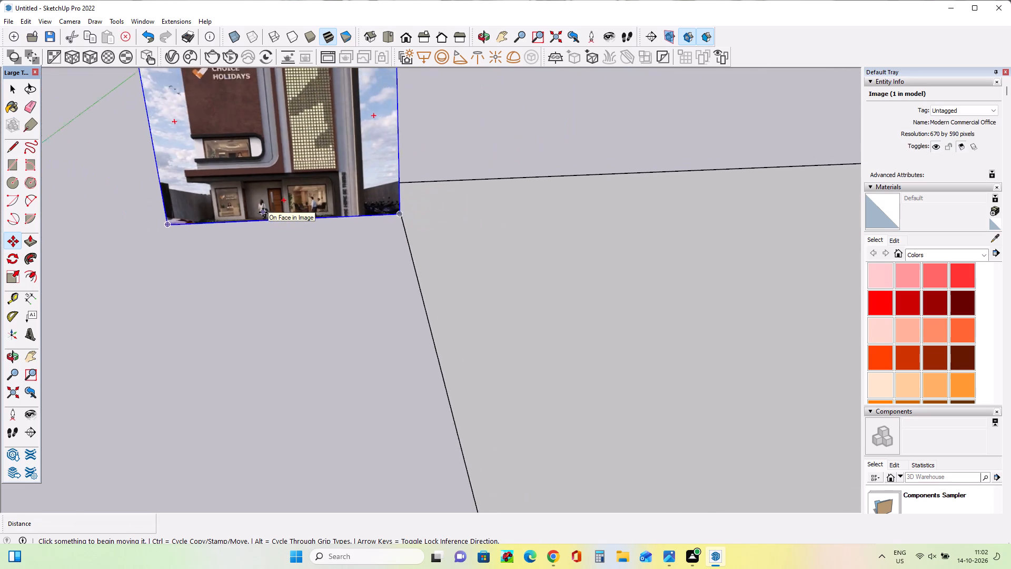
scroll(263, 212, "down", 10)
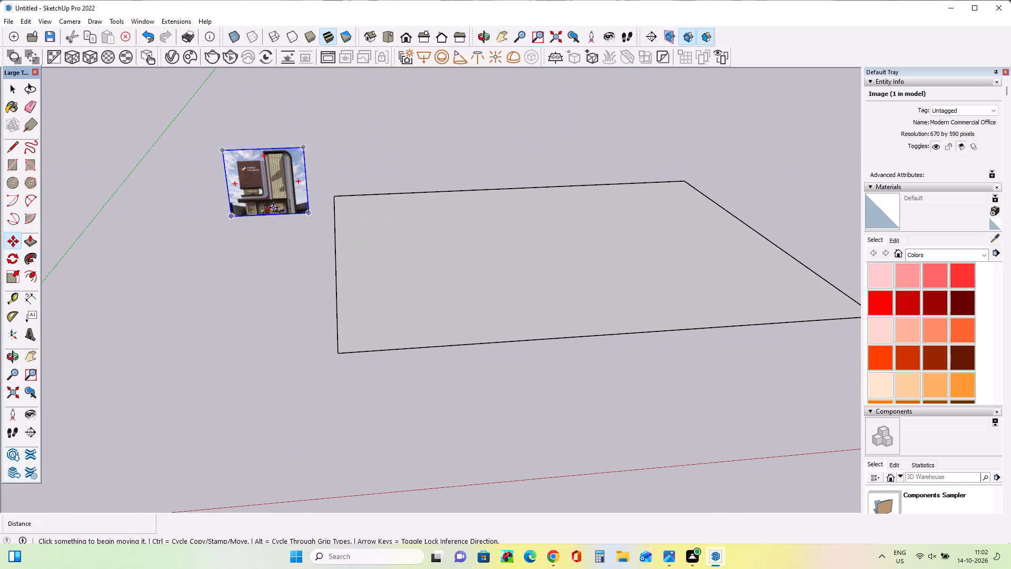
scroll(273, 208, "up", 13)
scroll(273, 208, "down", 7)
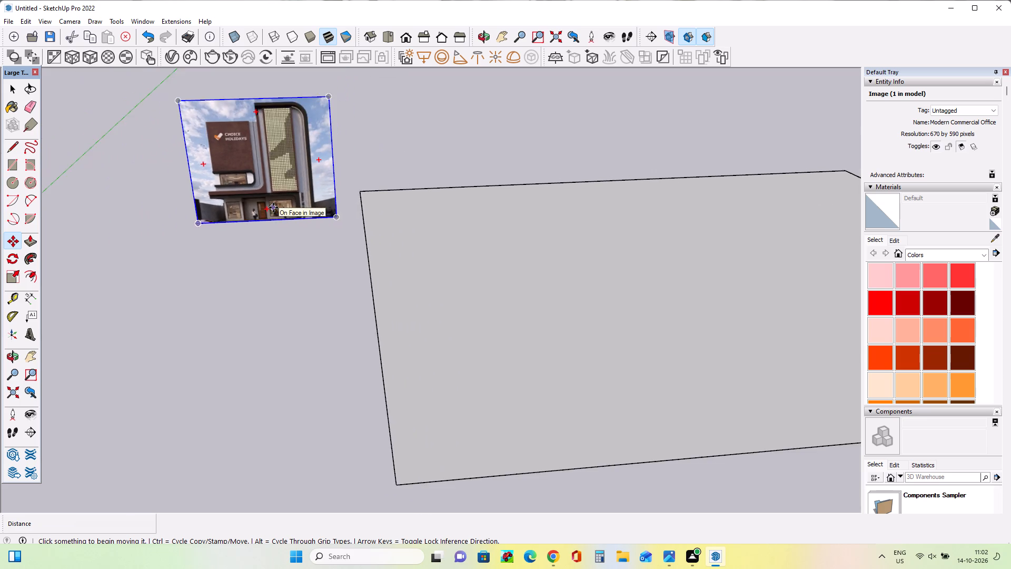
scroll(273, 208, "down", 12)
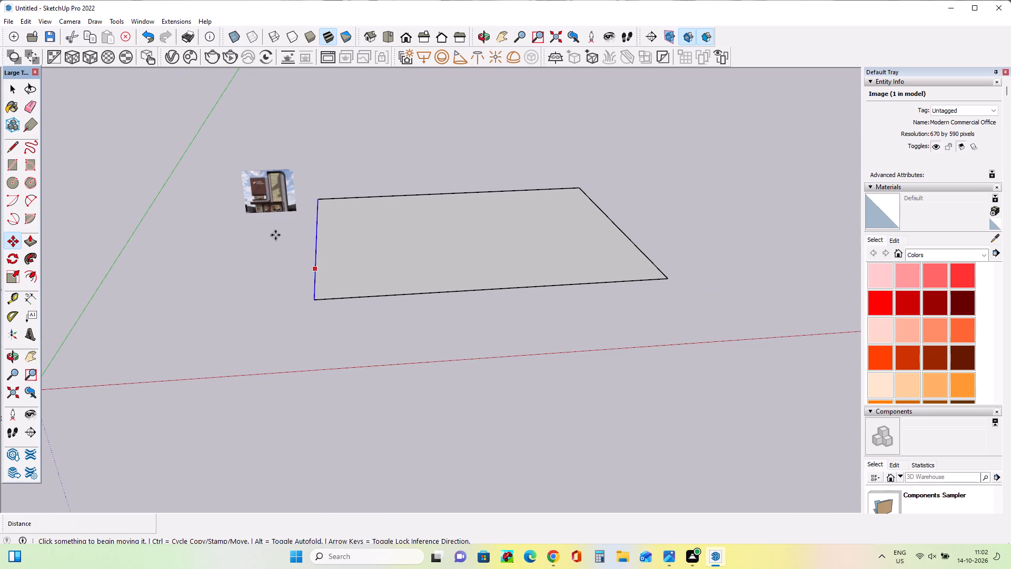
Push/Pull the ground rectangle upward about 4' 6" into a solid block.
left_click(28, 241)
left_click(425, 244)
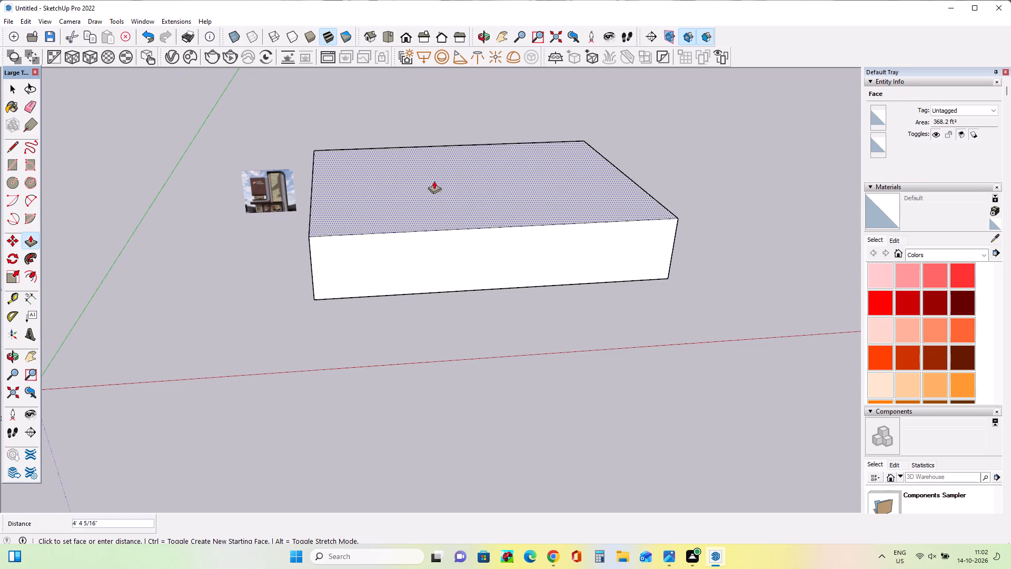
left_click(434, 180)
Examine the ground-floor storefront and upper facade in the reference image against the new block.
scroll(263, 192, "up", 3)
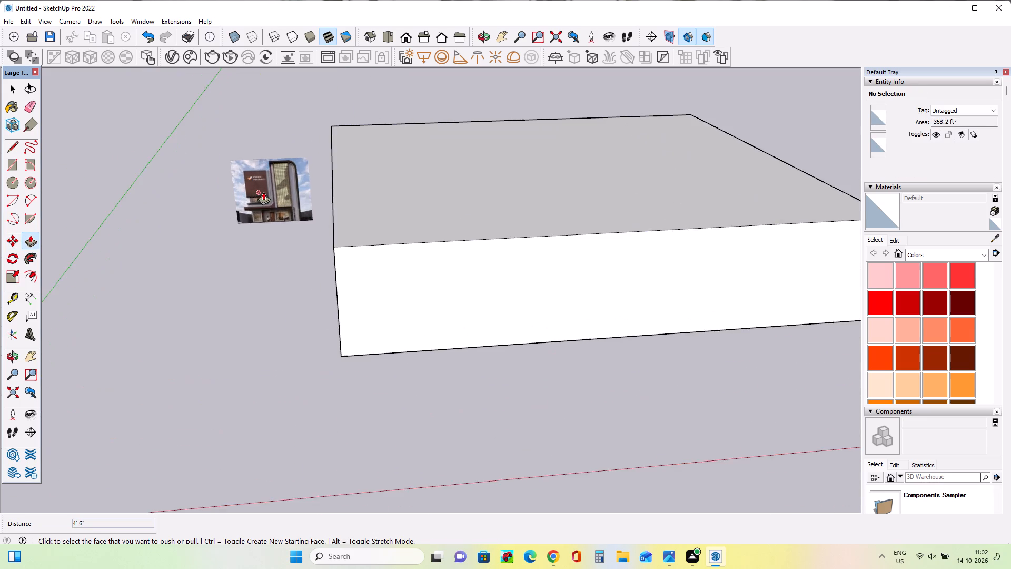
scroll(263, 192, "up", 8)
scroll(263, 192, "down", 1)
scroll(263, 192, "up", 10)
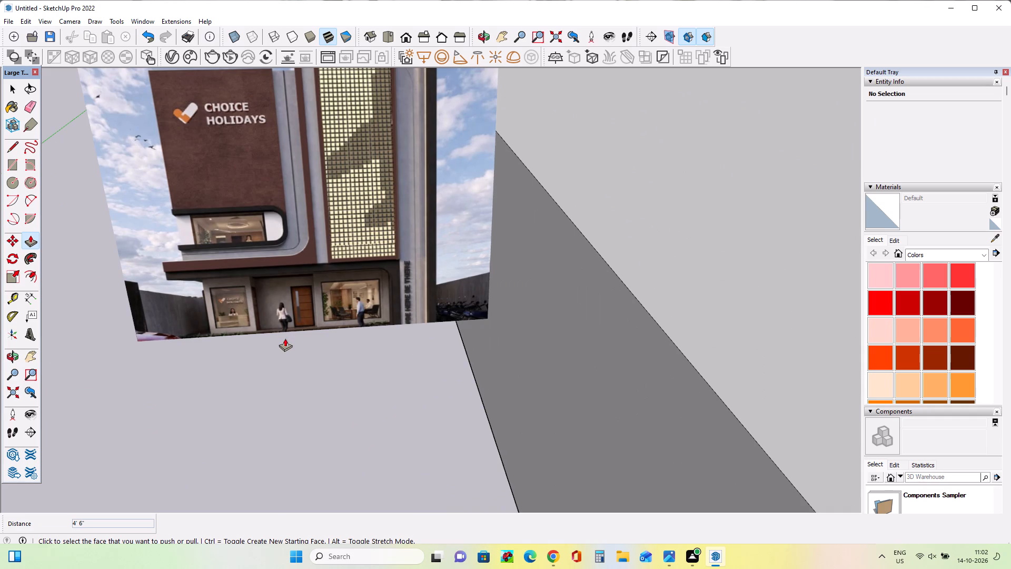
scroll(243, 326, "up", 4)
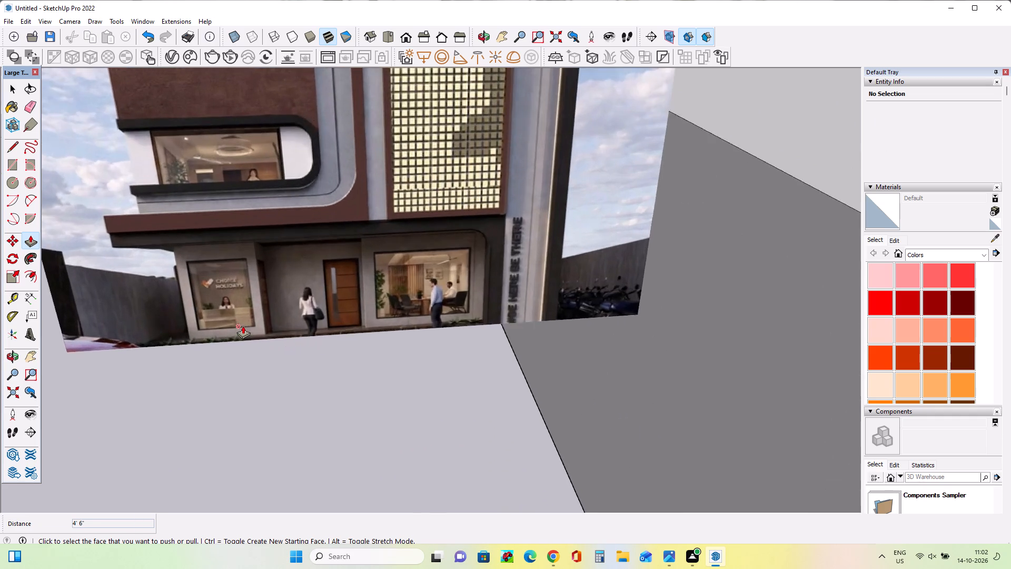
scroll(243, 326, "up", 7)
scroll(243, 326, "down", 1)
scroll(243, 326, "up", 3)
middle_click_drag(245, 327, 260, 344)
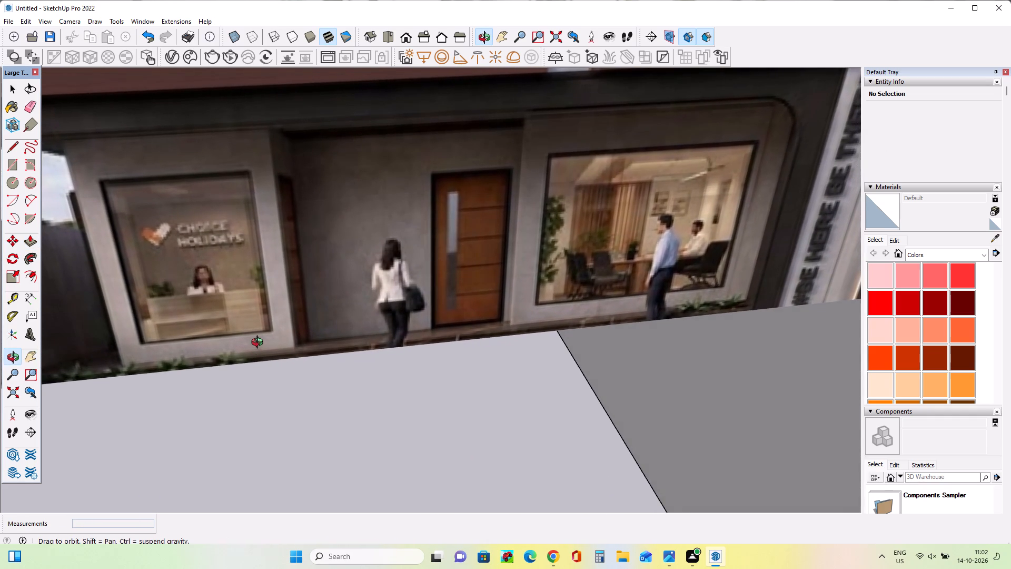
middle_click_drag(260, 344, 264, 330)
scroll(264, 330, "down", 6)
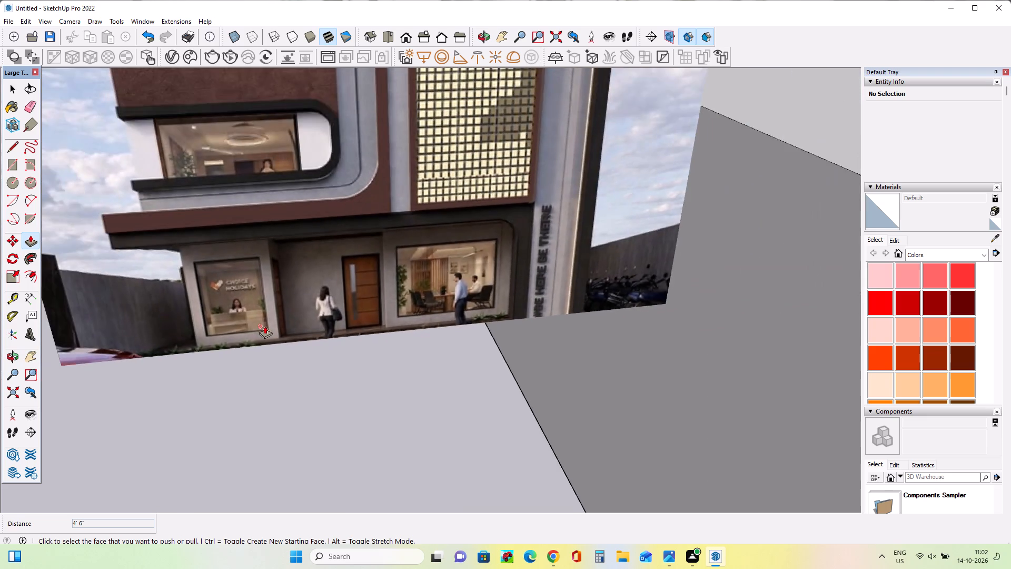
scroll(265, 326, "down", 20)
scroll(265, 326, "down", 1)
scroll(264, 327, "up", 1)
scroll(264, 328, "down", 4)
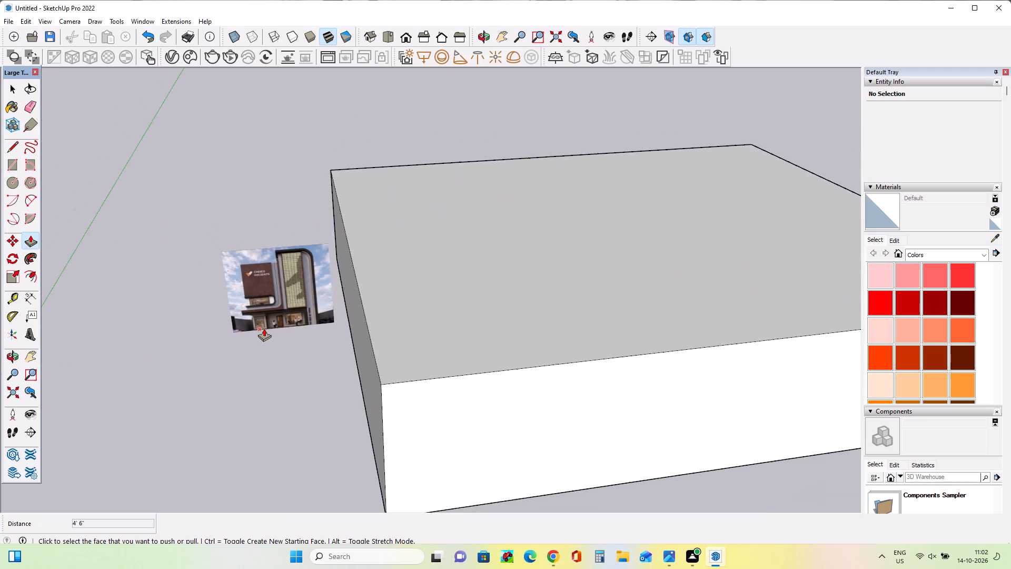
scroll(264, 328, "down", 11)
Push the block's right side face inward about 6' 7" to narrow the building.
middle_click_drag(552, 384, 395, 372)
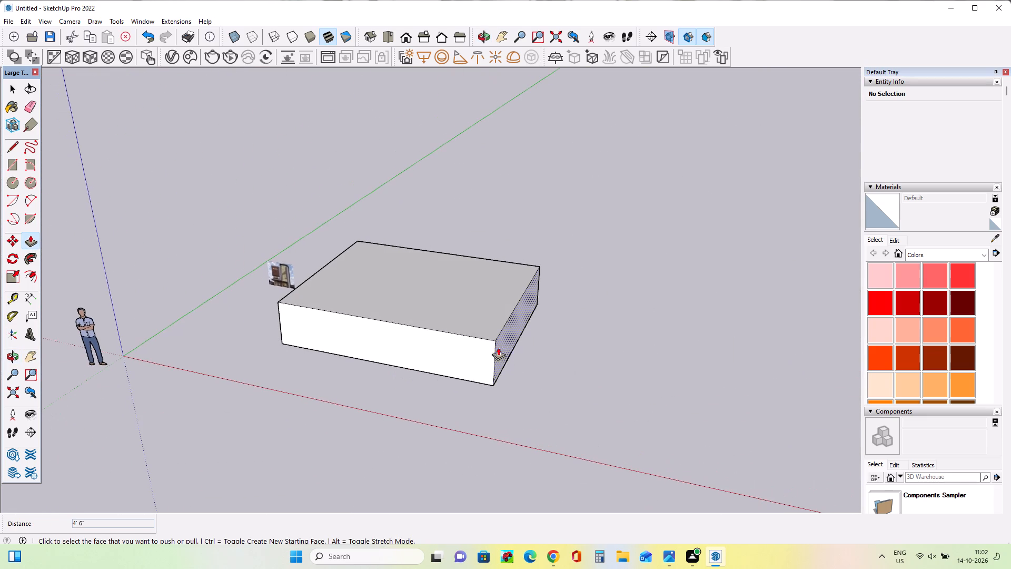
left_click(506, 341)
left_click(438, 326)
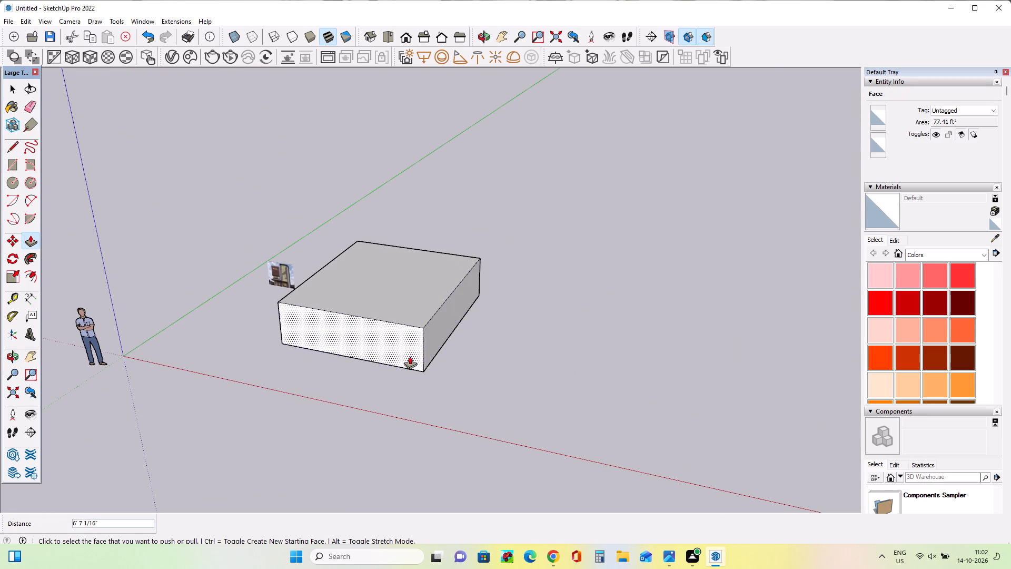
Pull the block's right side face back outward slightly, making the block about 15' 7" wide.
middle_click_drag(392, 372, 513, 355)
scroll(290, 337, "up", 4)
middle_click_drag(346, 332, 360, 320)
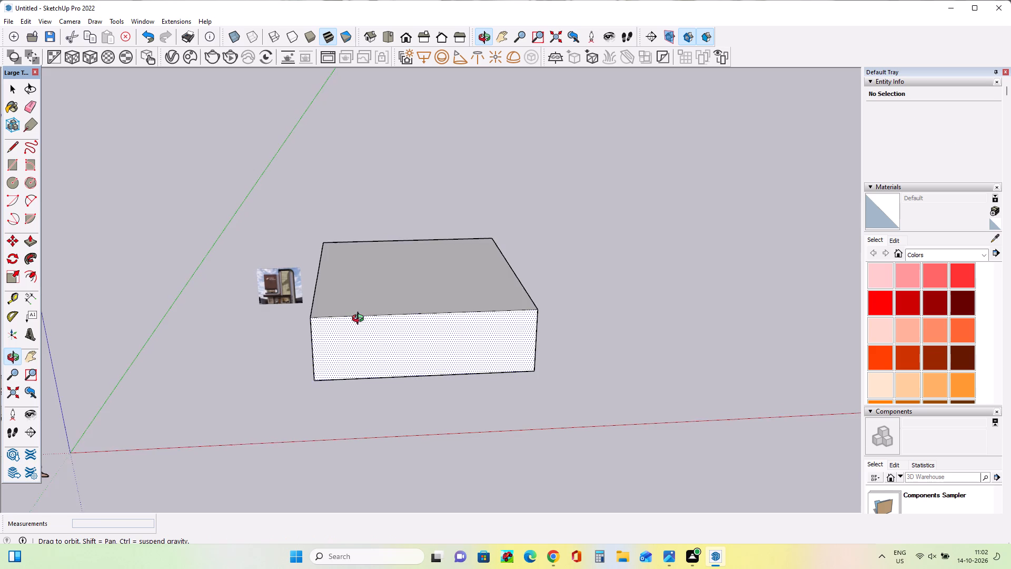
middle_click_drag(360, 320, 365, 322)
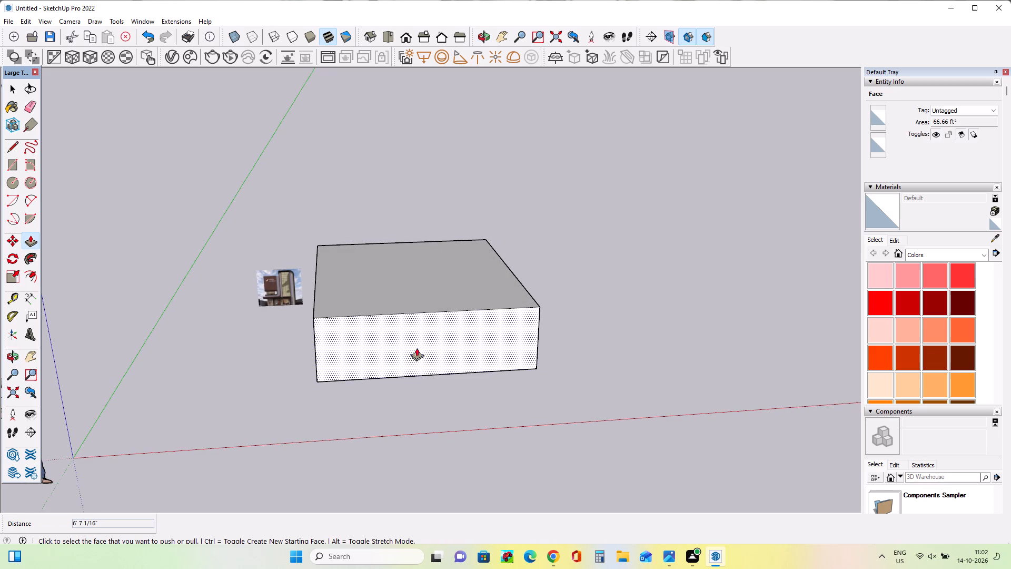
scroll(431, 342, "up", 3)
middle_click_drag(531, 359, 479, 359)
middle_click_drag(610, 345, 436, 389)
left_click(463, 362)
left_click(475, 371)
Draw a ground rectangle about 15' 7" by 5' 11" in front of the block, along its full front bottom edge.
middle_click_drag(341, 430, 533, 399)
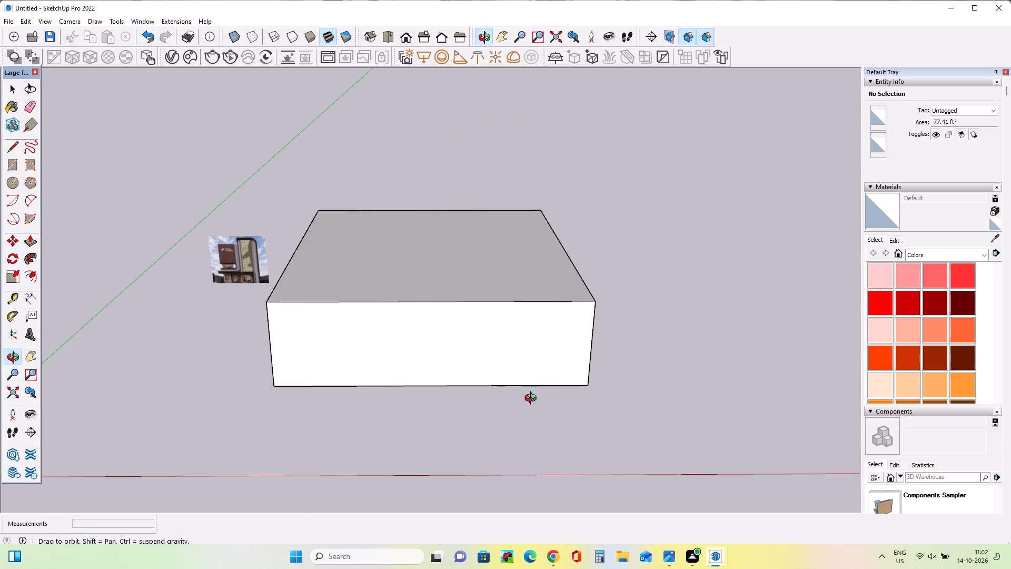
middle_click_drag(533, 399, 534, 399)
left_click(9, 161)
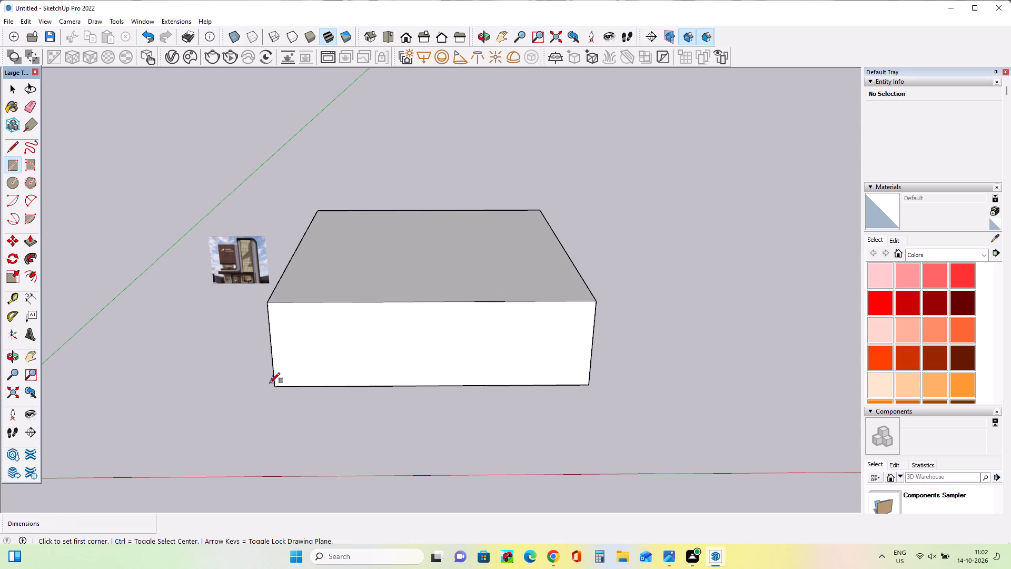
left_click(273, 386)
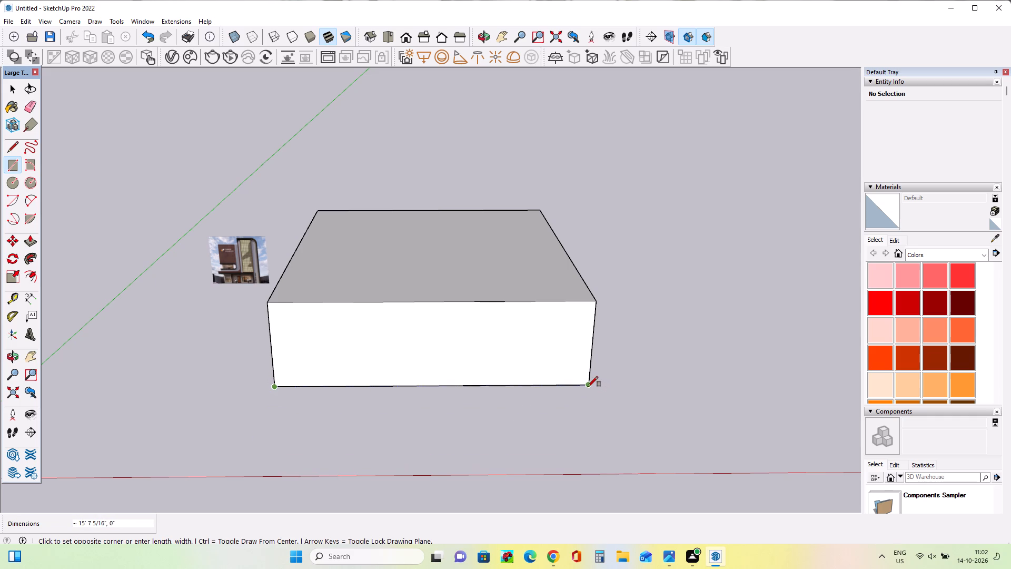
left_click(588, 387)
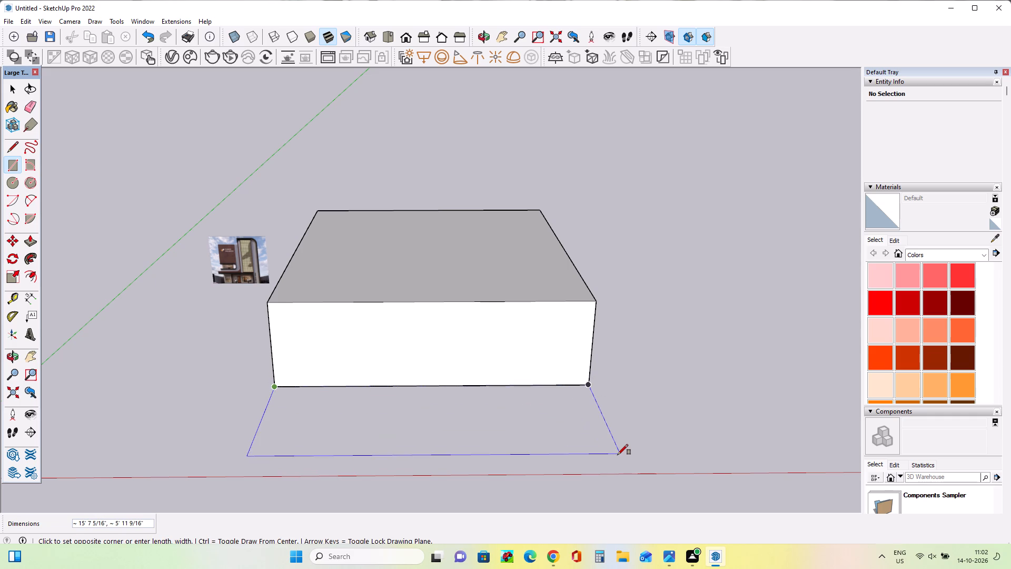
left_click(618, 455)
Push/Pull the front rectangle upward about 3 5/8" to form a low entrance slab.
middle_click_drag(549, 420, 561, 445)
scroll(280, 355, "up", 3)
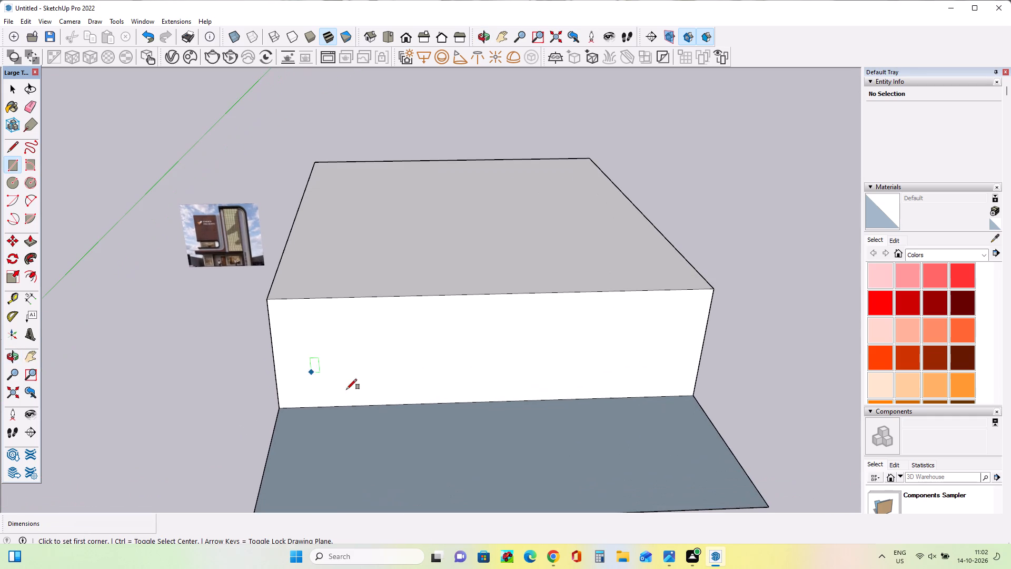
left_click(27, 241)
left_click(402, 463)
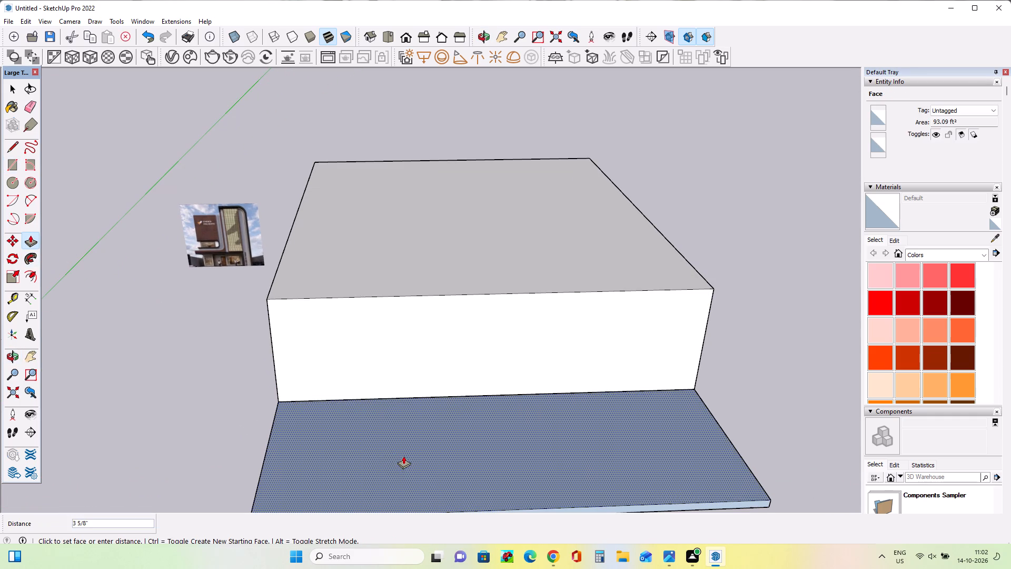
left_click(403, 456)
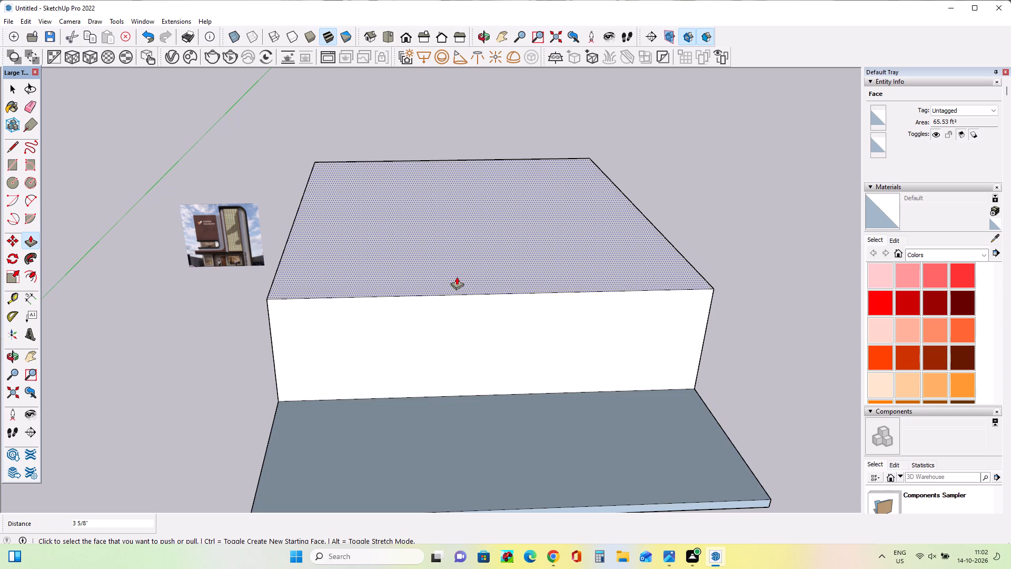
Raise the block's top face by about 4".
left_click(457, 274)
left_click(458, 266)
Scale the reference image up uniformly from its upper left corner by a factor of about 2.11.
middle_click_drag(459, 344, 456, 323)
middle_click_drag(599, 355, 602, 311)
middle_click_drag(610, 314, 611, 328)
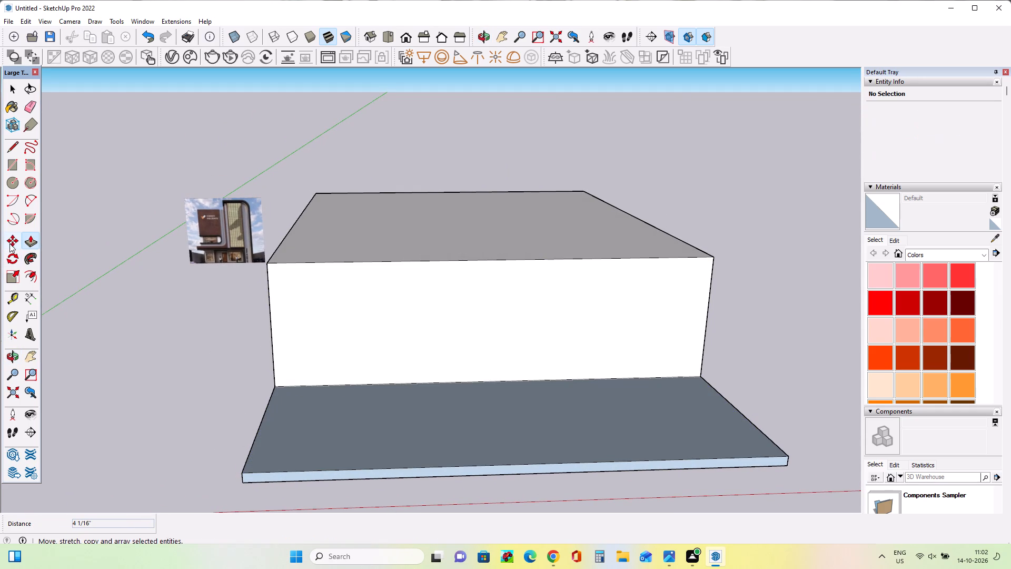
left_click(14, 168)
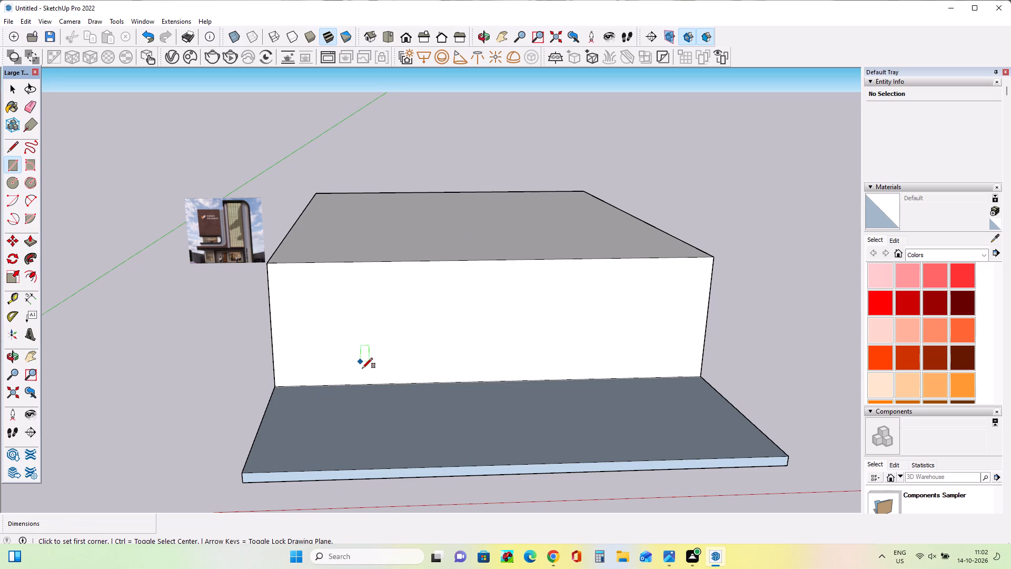
scroll(207, 309, "up", 3)
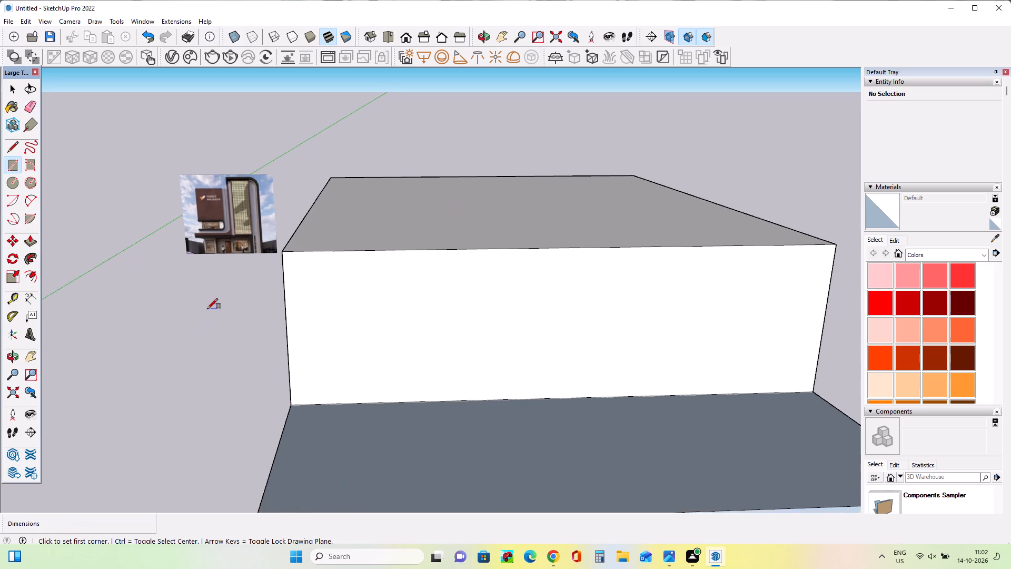
scroll(207, 309, "up", 4)
scroll(207, 309, "down", 6)
left_click(16, 275)
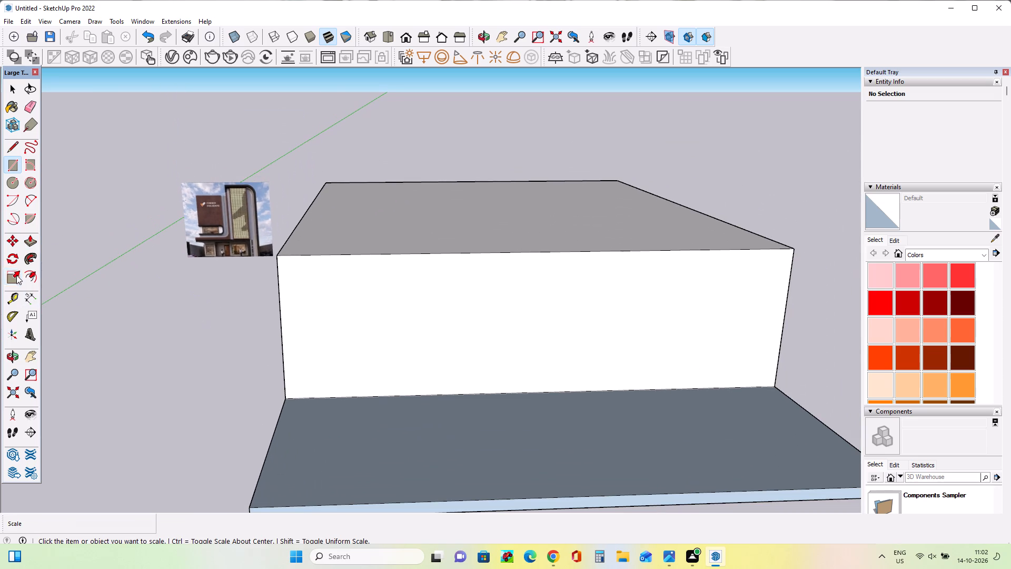
left_click(195, 189)
left_click(181, 183)
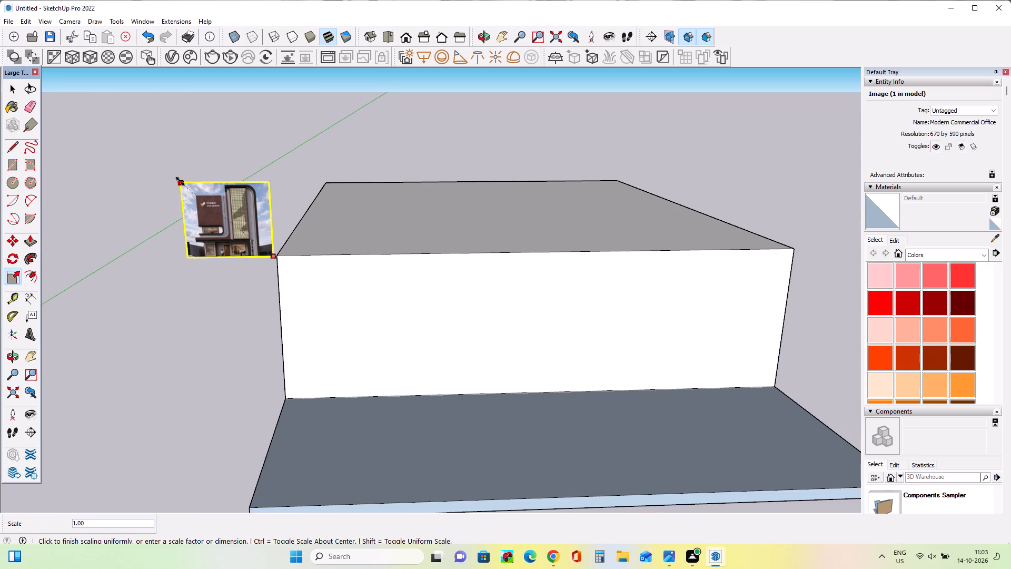
left_click(89, 94)
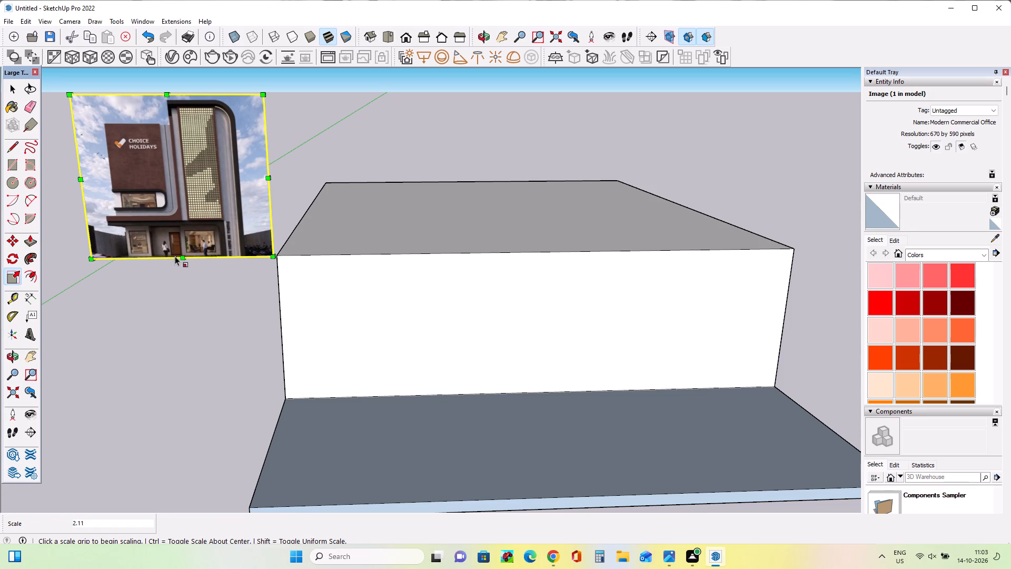
Stretch the reference image downward from its bottom edge by a green-axis scale of about 2.16.
left_click(179, 254)
left_click(177, 424)
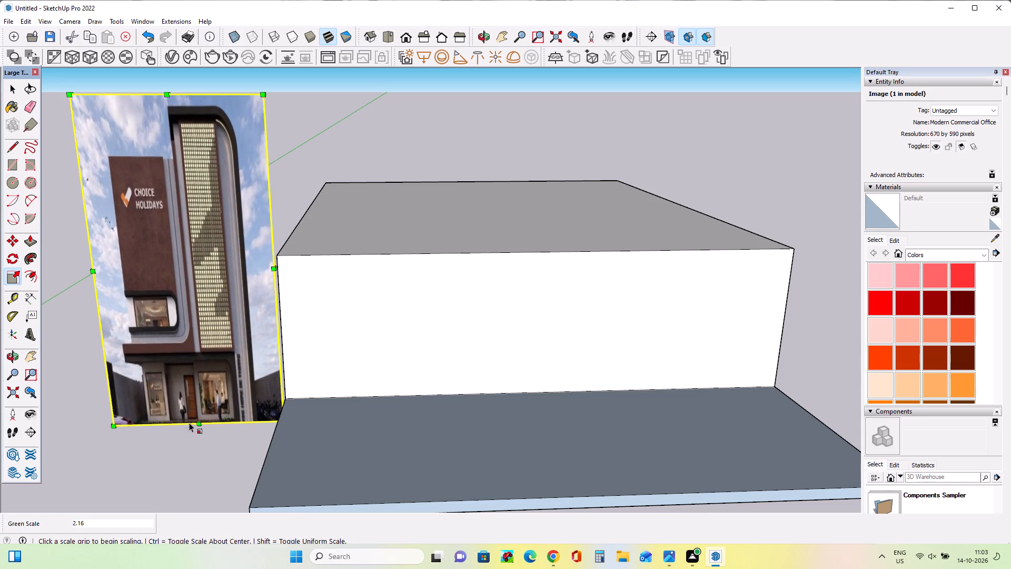
Stretch the reference image outward from its left edge by a red-axis scale of about 1.81.
left_click(92, 270)
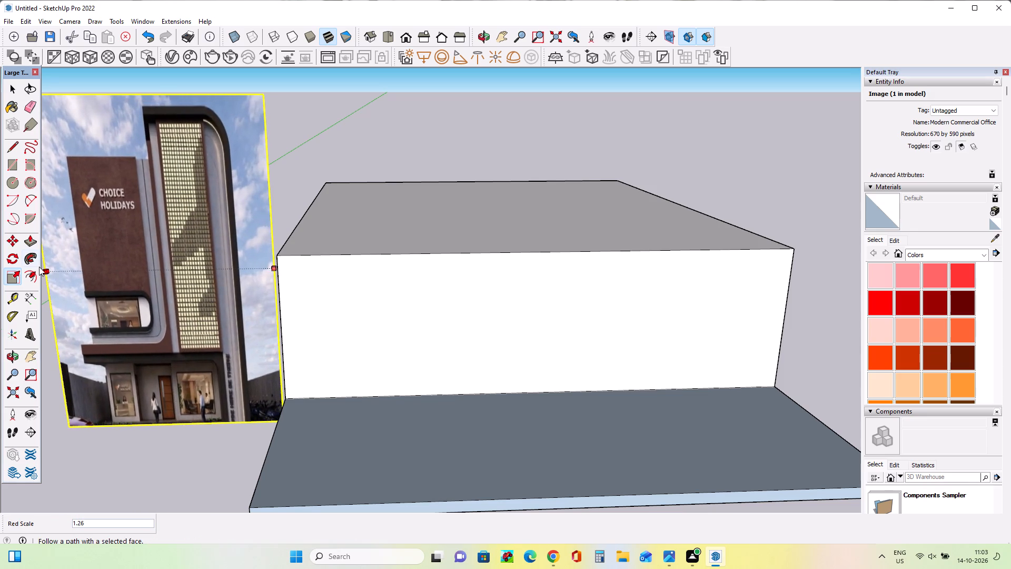
left_click(39, 267)
middle_click_drag(243, 301, 256, 259)
scroll(261, 266, "down", 3)
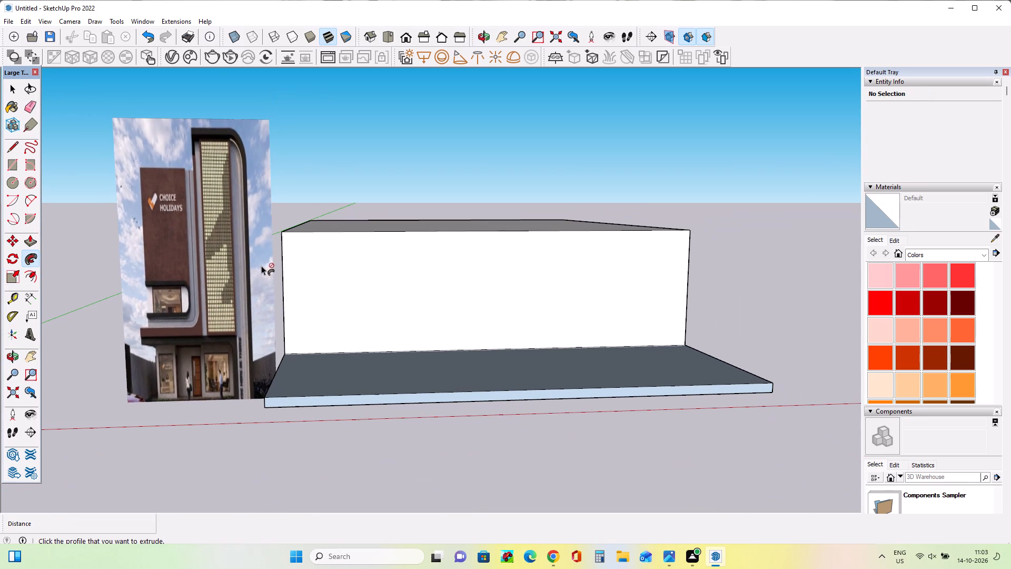
left_click(29, 348)
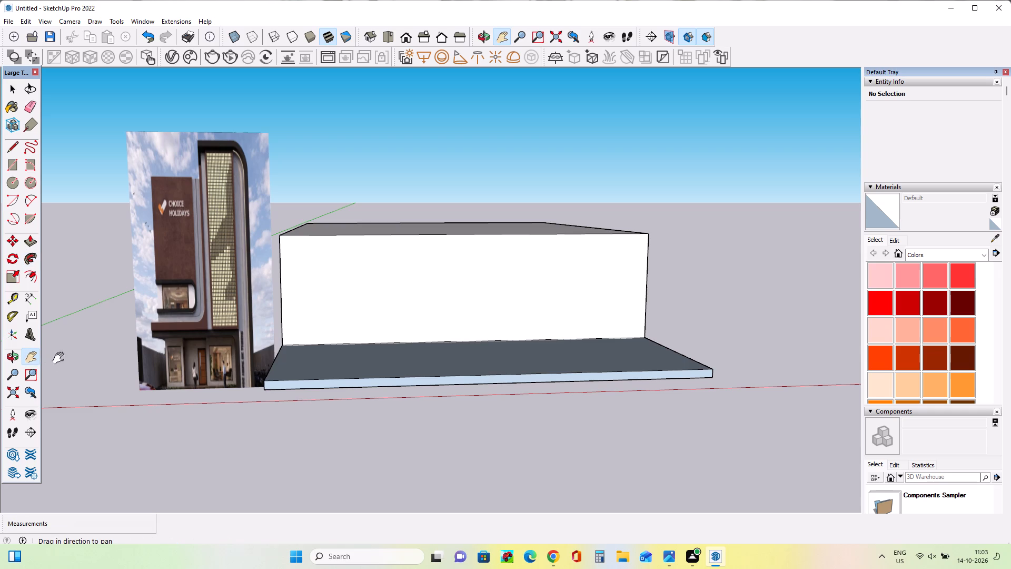
left_click_drag(205, 332, 308, 345)
left_click(297, 253)
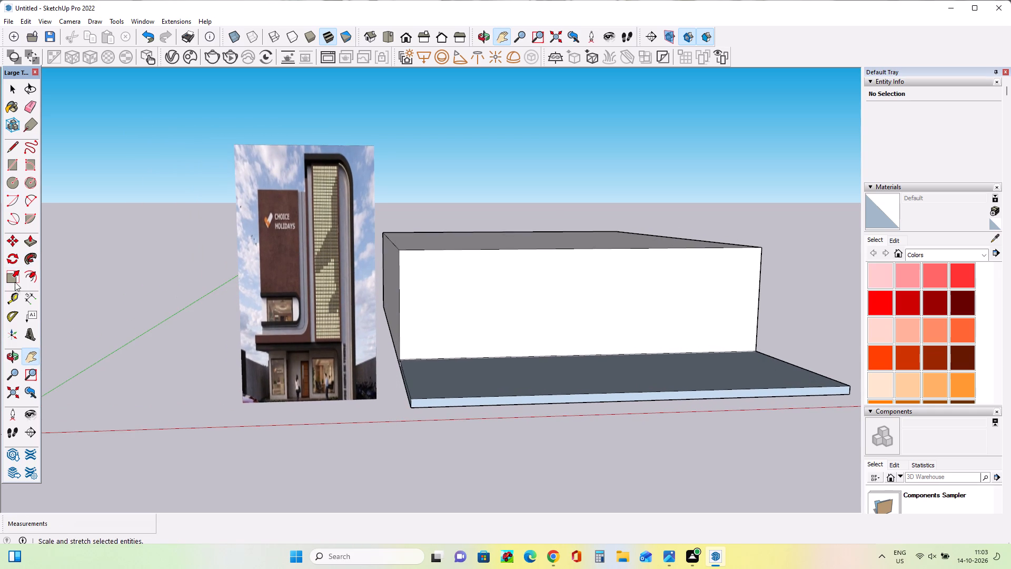
left_click(10, 282)
left_click(268, 282)
left_click(235, 276)
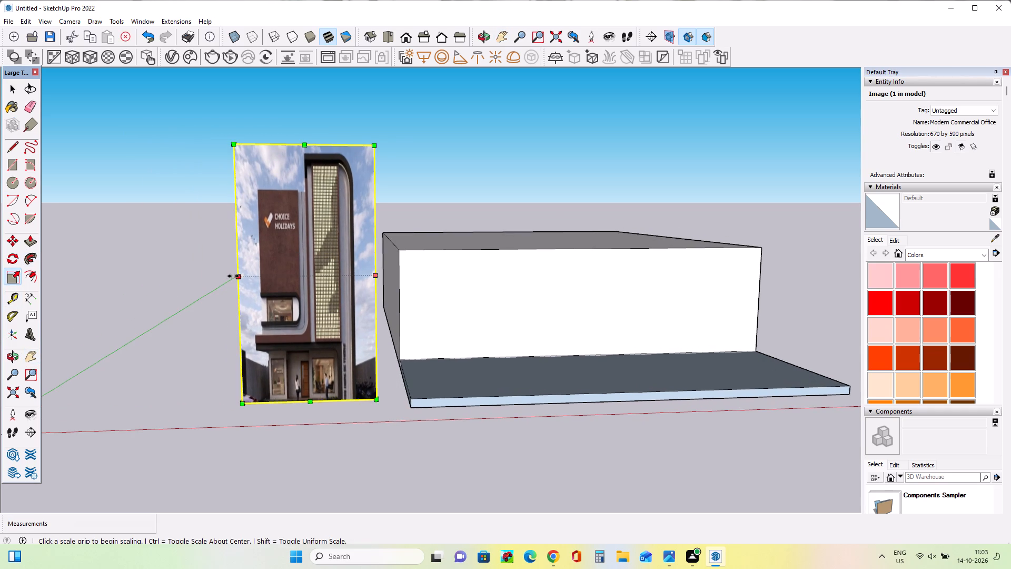
left_click(123, 277)
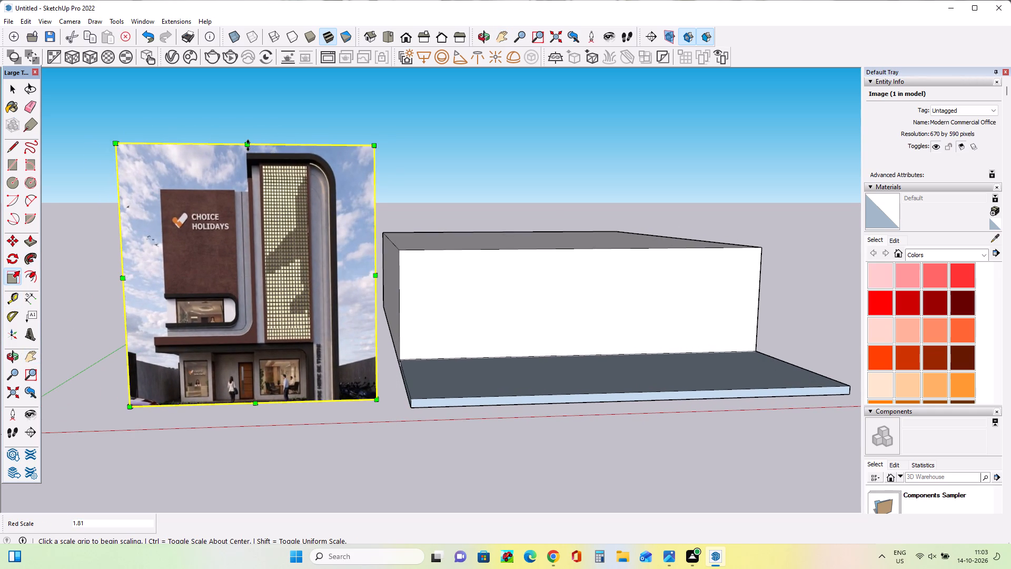
Stretch the reference image upward from its top edge to make the pictured building taller.
left_click(248, 145)
left_click(266, 84)
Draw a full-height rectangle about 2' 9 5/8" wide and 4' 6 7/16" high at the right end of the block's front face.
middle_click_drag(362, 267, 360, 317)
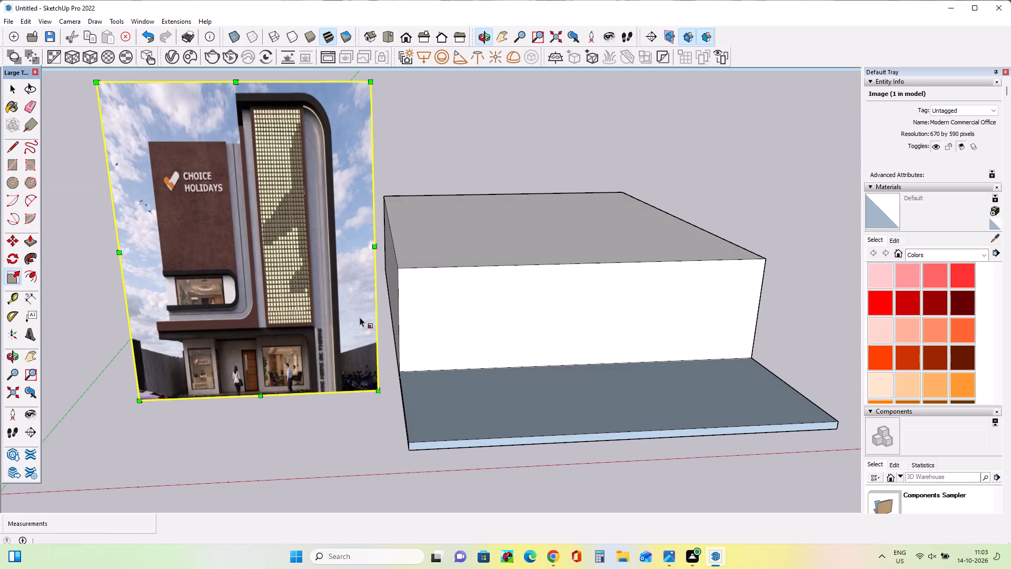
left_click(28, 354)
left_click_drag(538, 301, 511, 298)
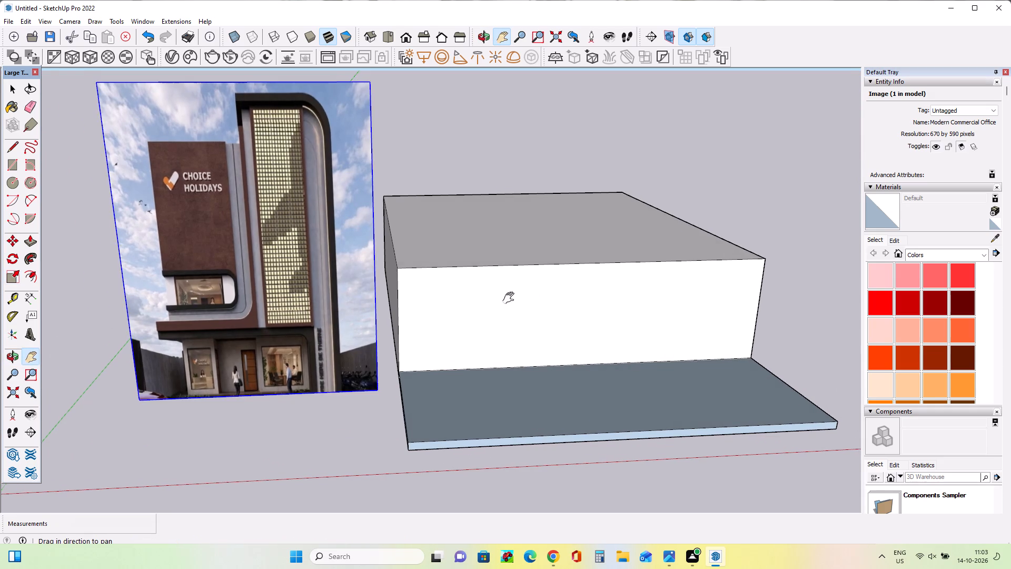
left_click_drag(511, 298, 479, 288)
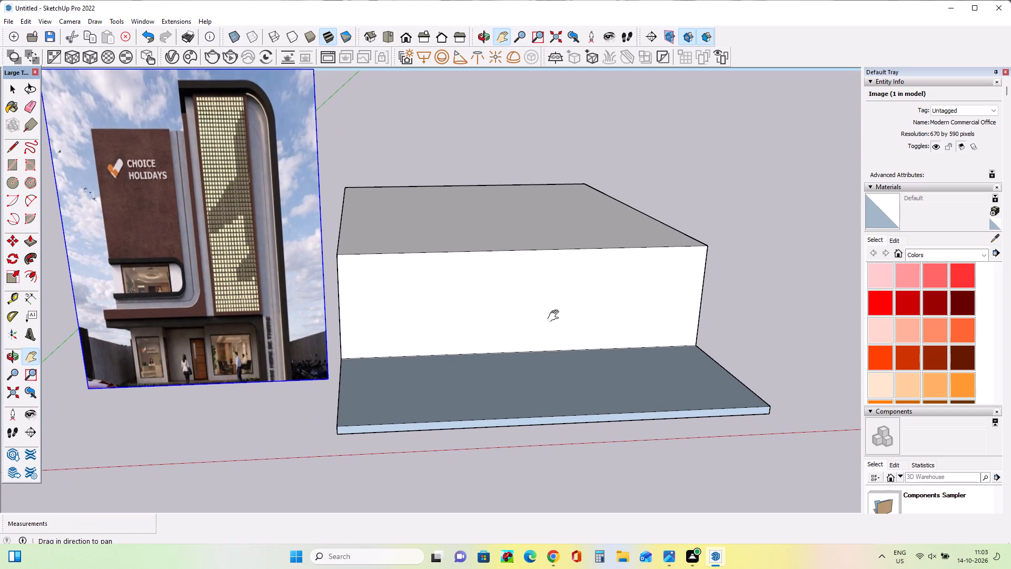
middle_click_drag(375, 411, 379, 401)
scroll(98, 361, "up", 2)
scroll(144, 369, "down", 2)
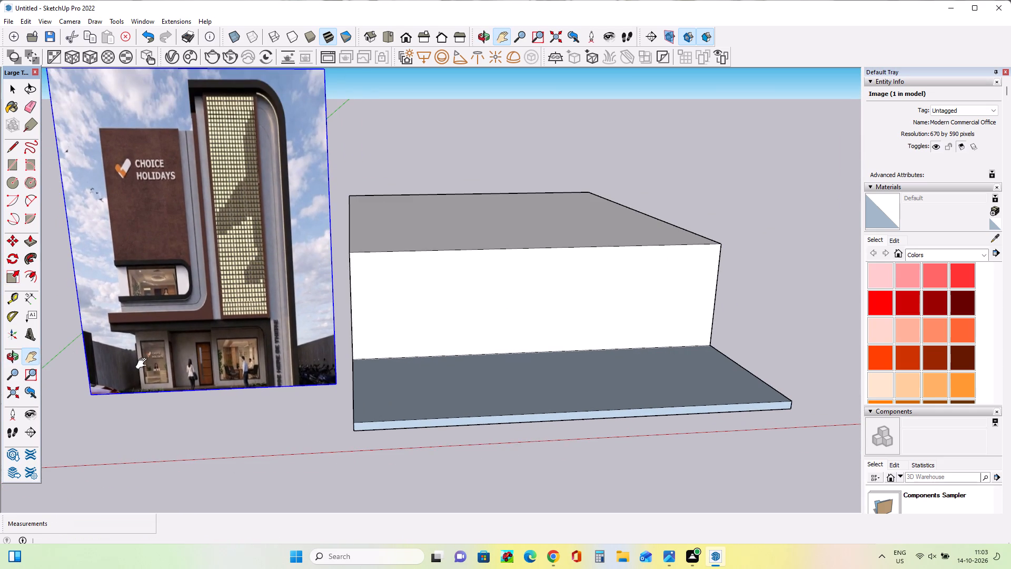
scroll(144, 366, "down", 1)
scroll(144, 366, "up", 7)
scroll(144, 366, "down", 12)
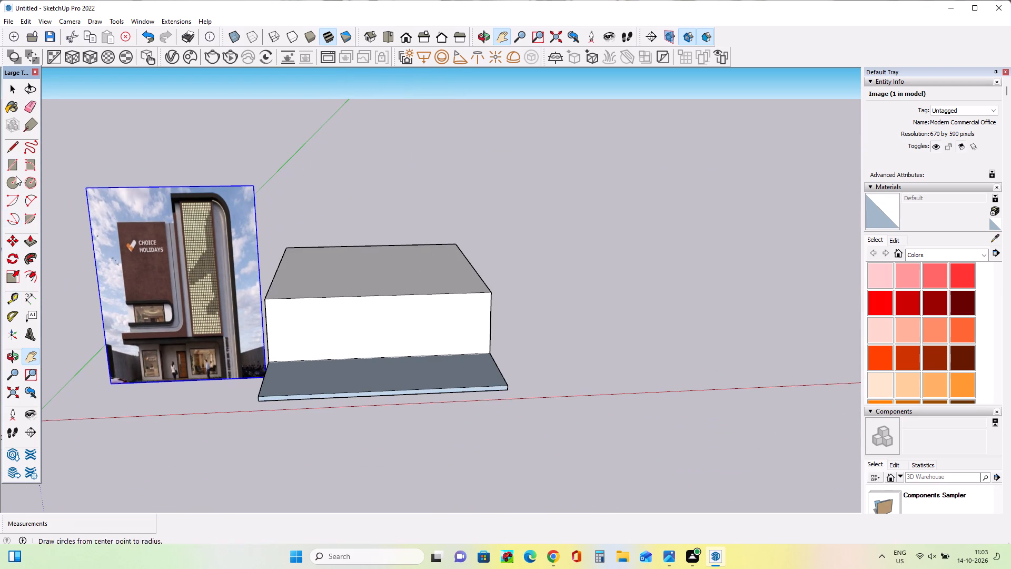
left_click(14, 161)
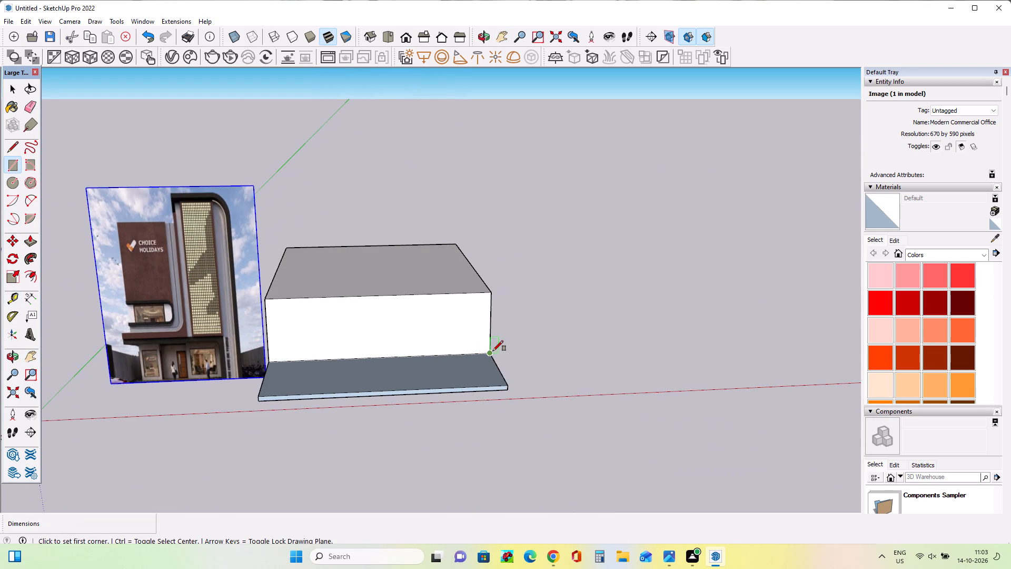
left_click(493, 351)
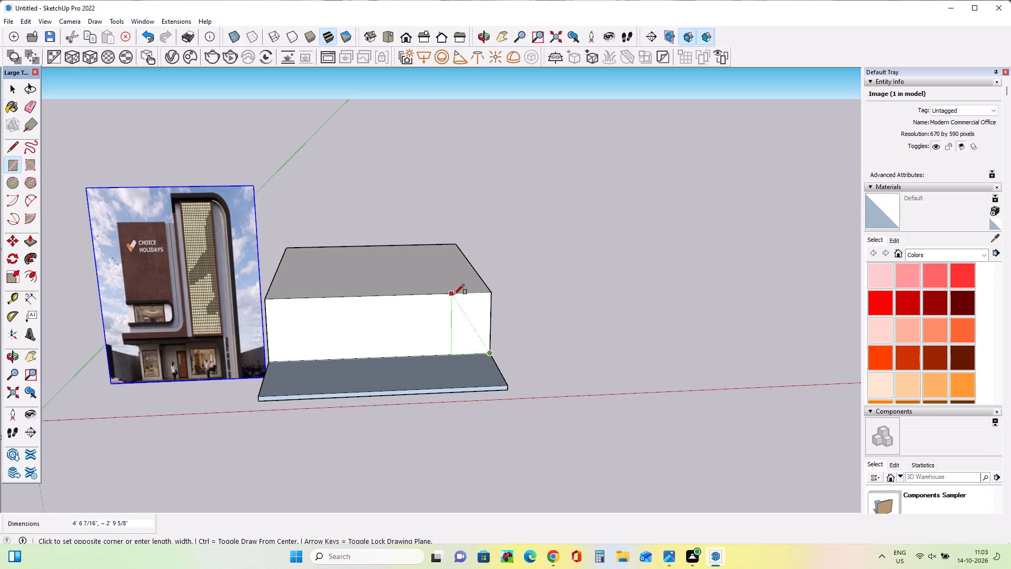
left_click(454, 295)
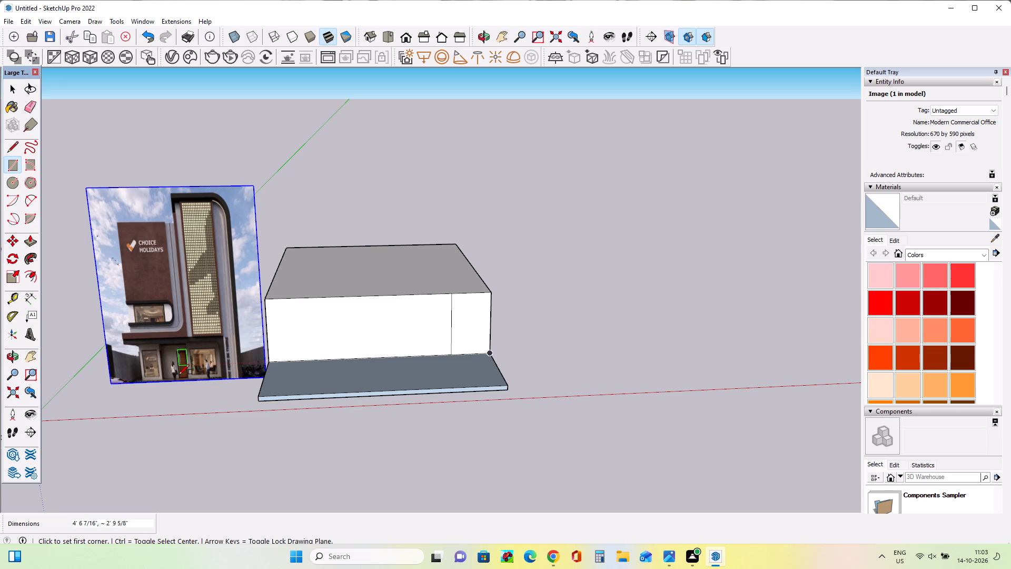
Draw a rectangle about 2' 8 13/16" wide and 3' 10 5/8" high near the front face's left end, standing on the slab line.
left_click(283, 361)
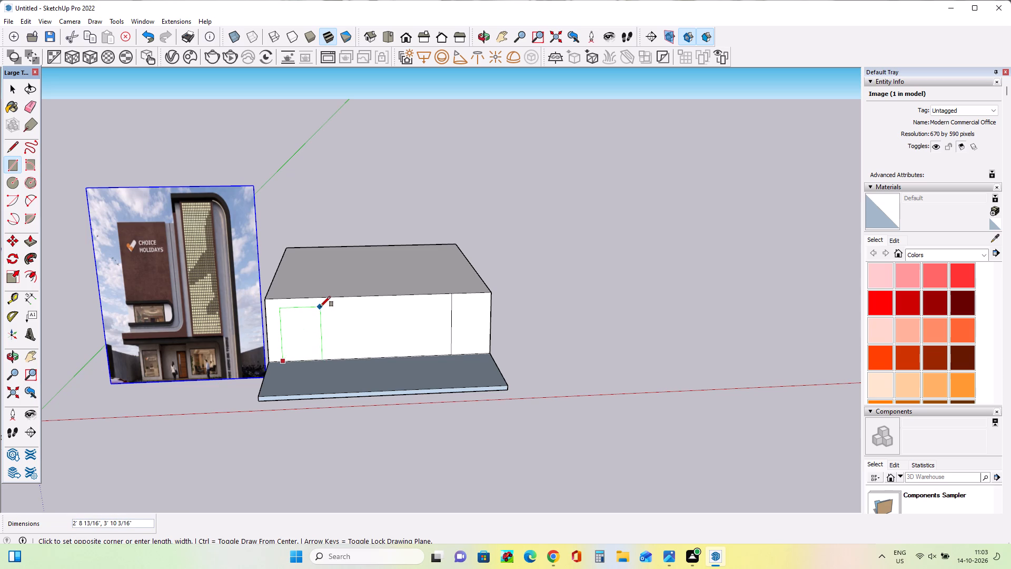
left_click(320, 307)
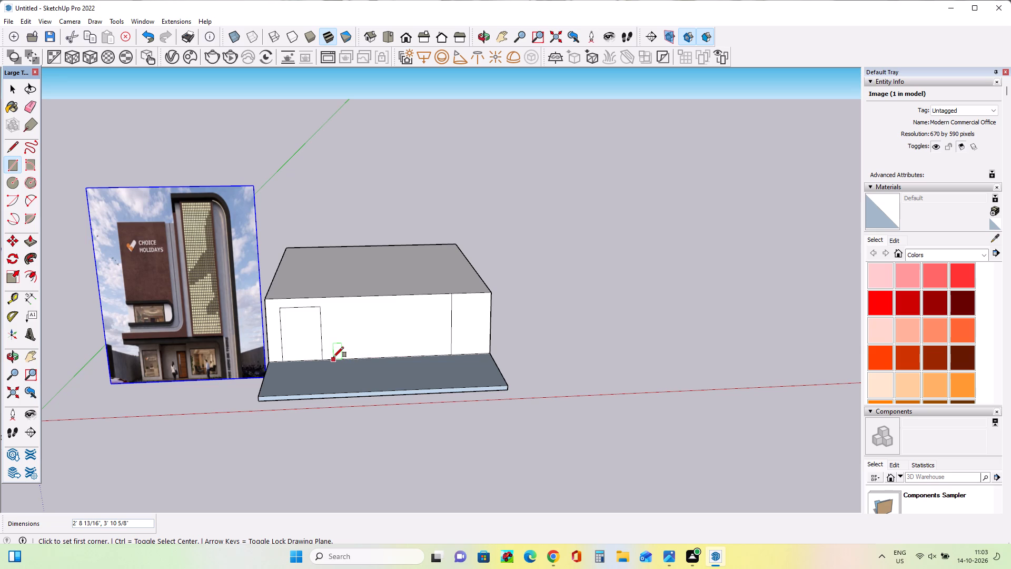
Examine the ground-floor entrance, door and windows in the reference image.
scroll(138, 375, "down", 1)
scroll(143, 374, "up", 5)
scroll(165, 384, "down", 1)
scroll(165, 384, "up", 1)
scroll(165, 384, "down", 1)
scroll(165, 384, "up", 13)
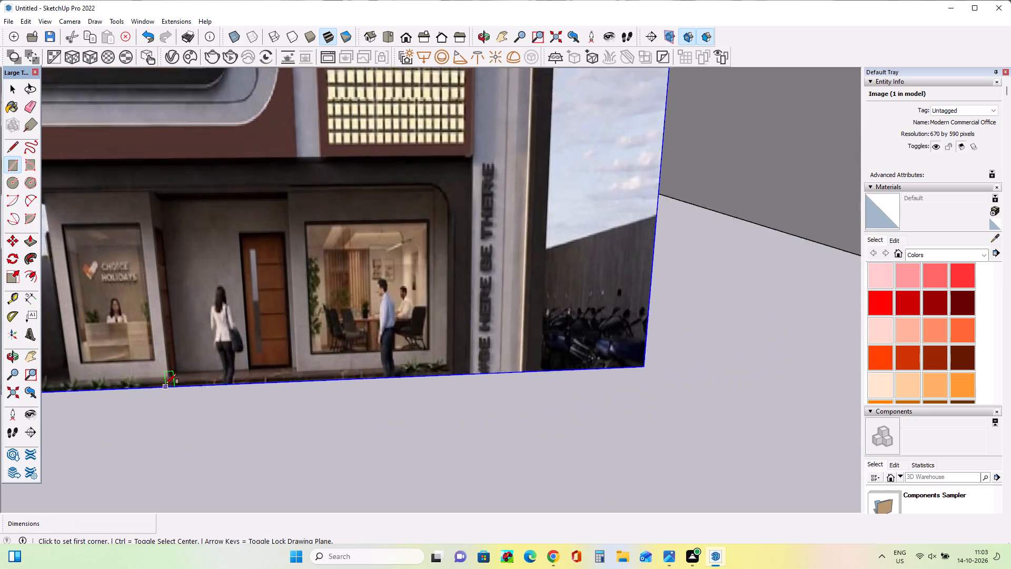
scroll(166, 384, "up", 2)
scroll(166, 384, "down", 9)
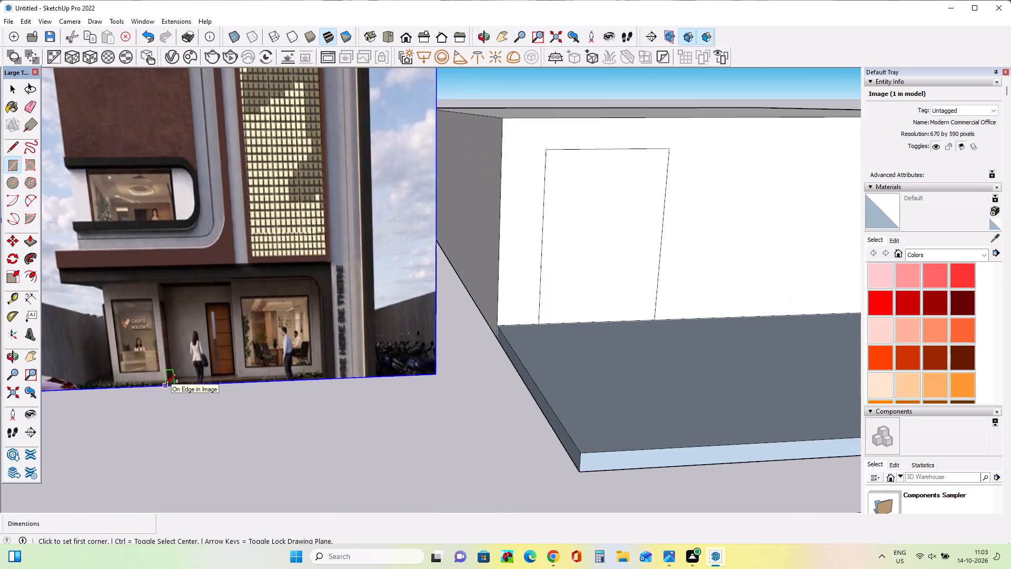
scroll(166, 384, "down", 7)
middle_click_drag(334, 396, 327, 400)
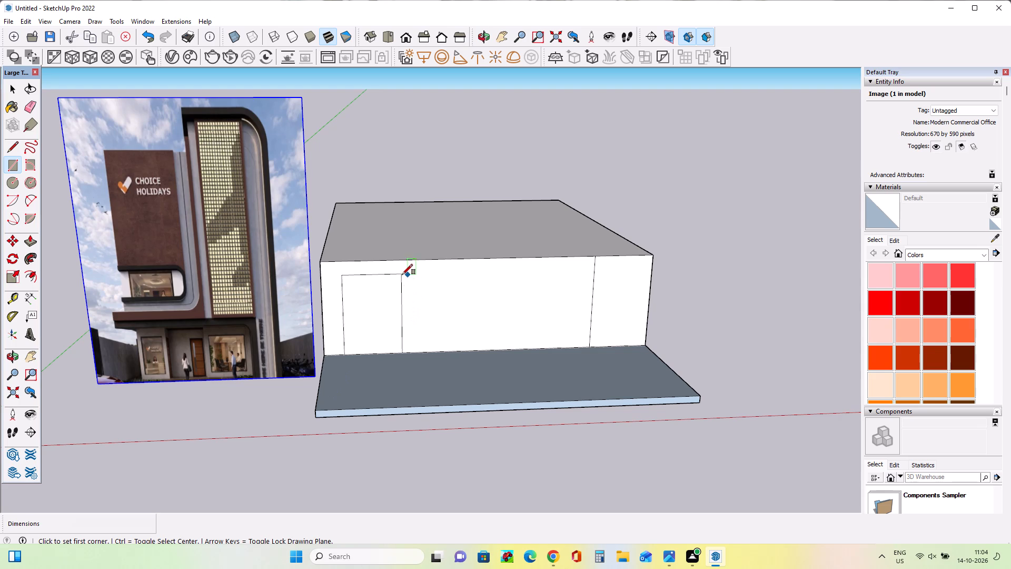
Draw an adjoining rectangle about 4' 6 11/16" wide and 3' 10 5/8" high from the first rectangle's upper right corner to the slab line.
left_click(400, 274)
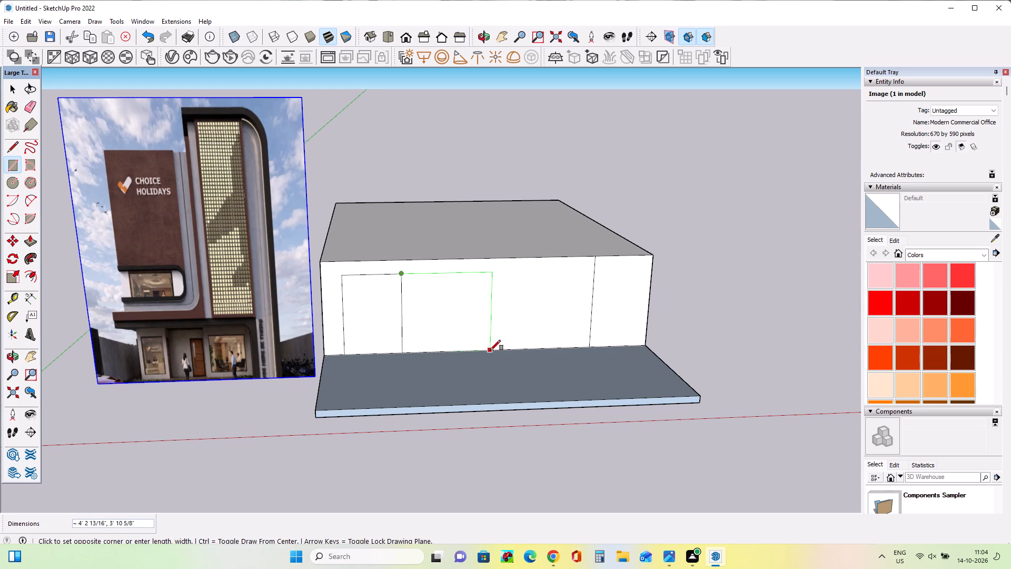
left_click(492, 350)
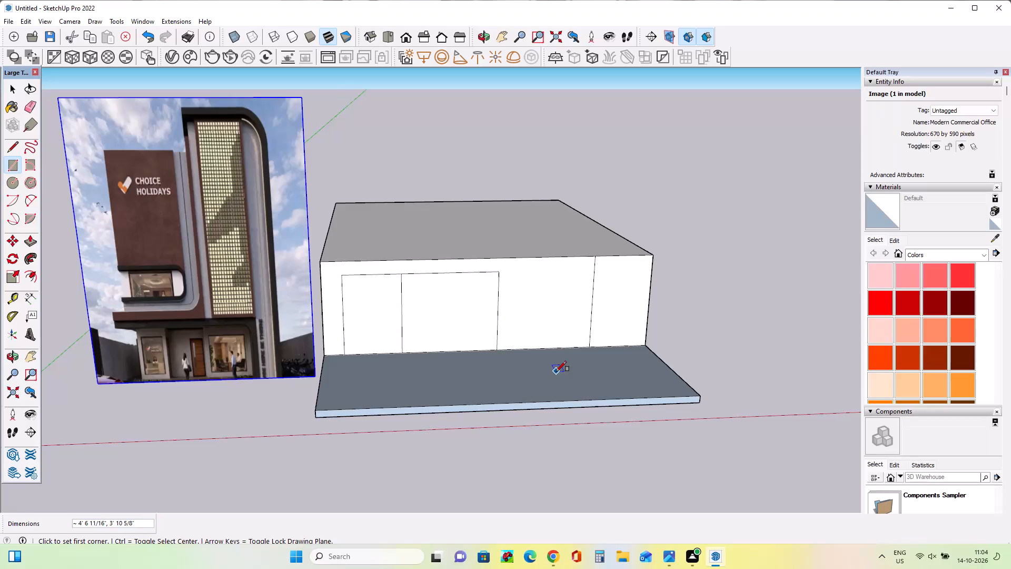
Push/Pull the block's right side face outward by about 4 3/8".
middle_click(556, 371)
middle_click_drag(724, 339, 653, 352)
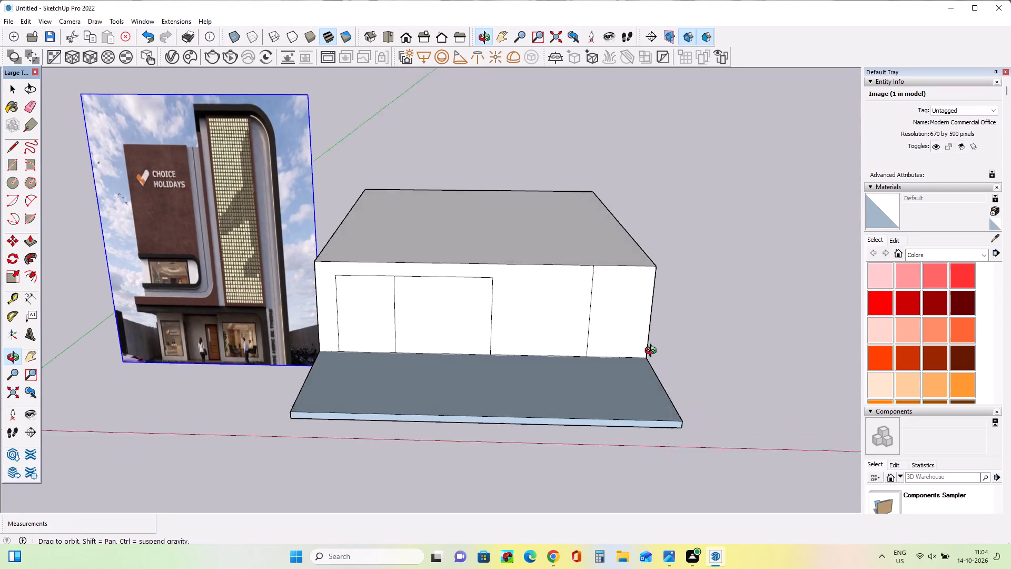
middle_click_drag(653, 352, 547, 352)
left_click(28, 245)
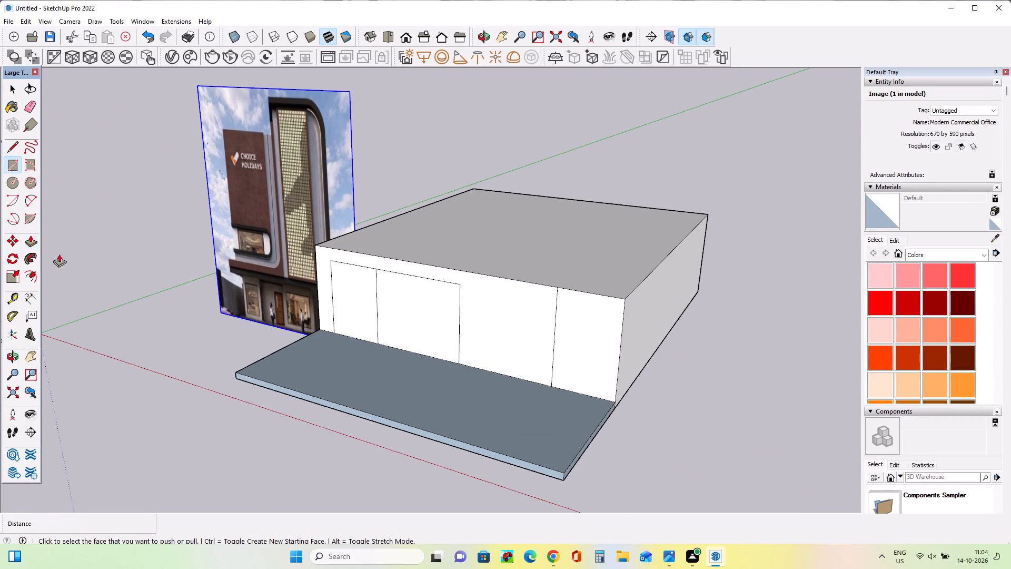
left_click(631, 356)
left_click(639, 358)
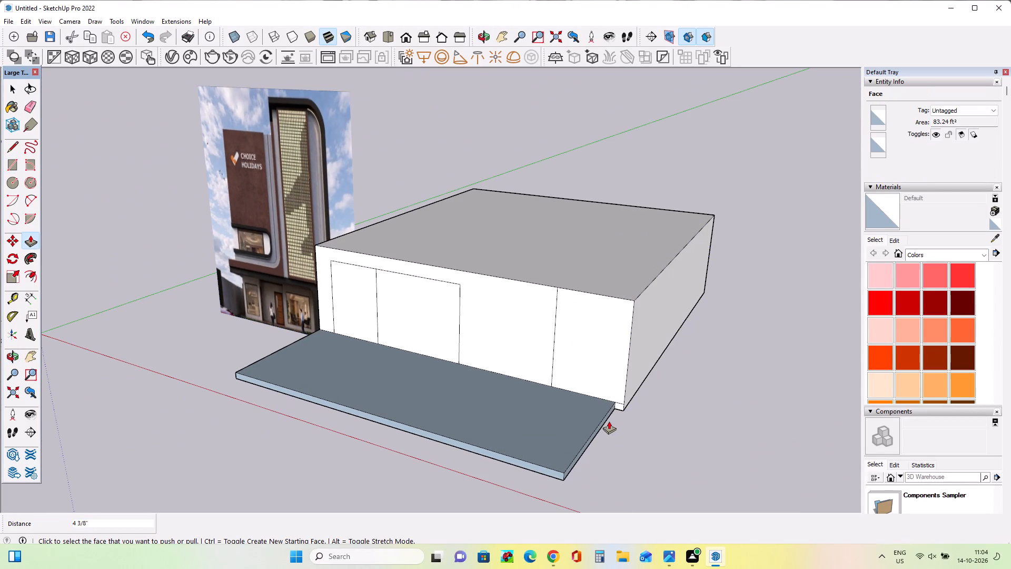
Push/Pull the entrance slab's right end face outward about 4 3/8" to align with the widened block.
left_click(604, 420)
left_click(628, 399)
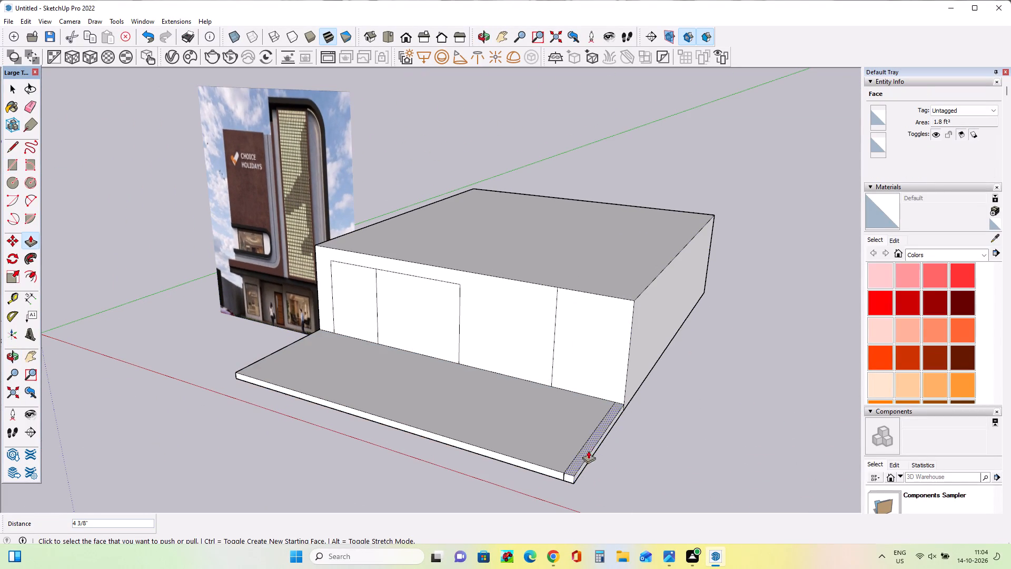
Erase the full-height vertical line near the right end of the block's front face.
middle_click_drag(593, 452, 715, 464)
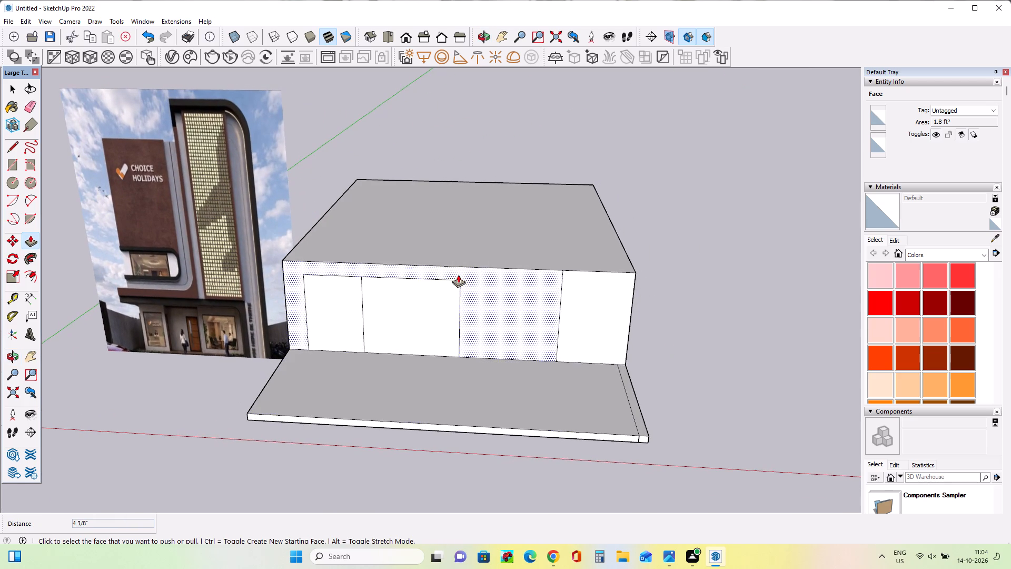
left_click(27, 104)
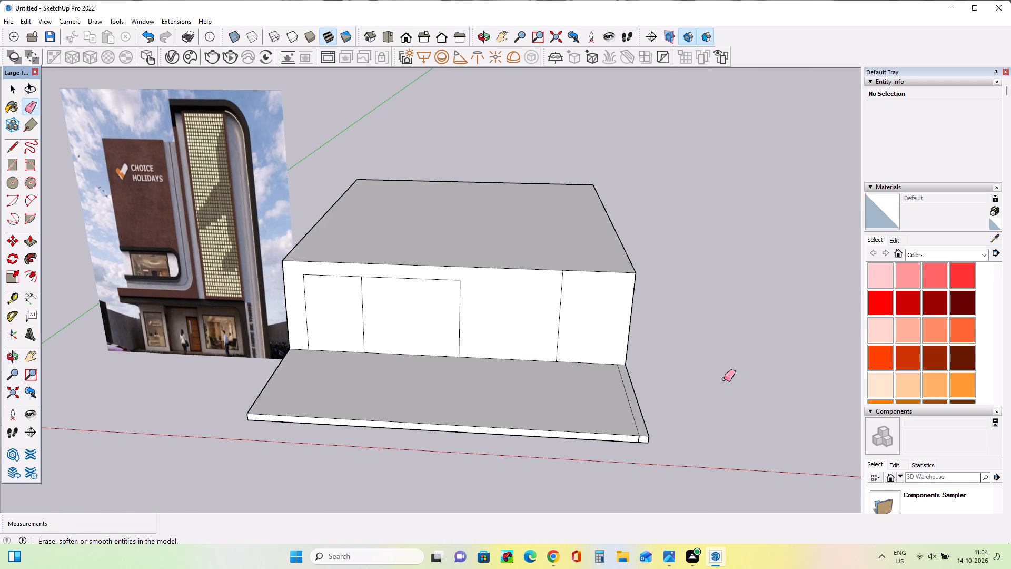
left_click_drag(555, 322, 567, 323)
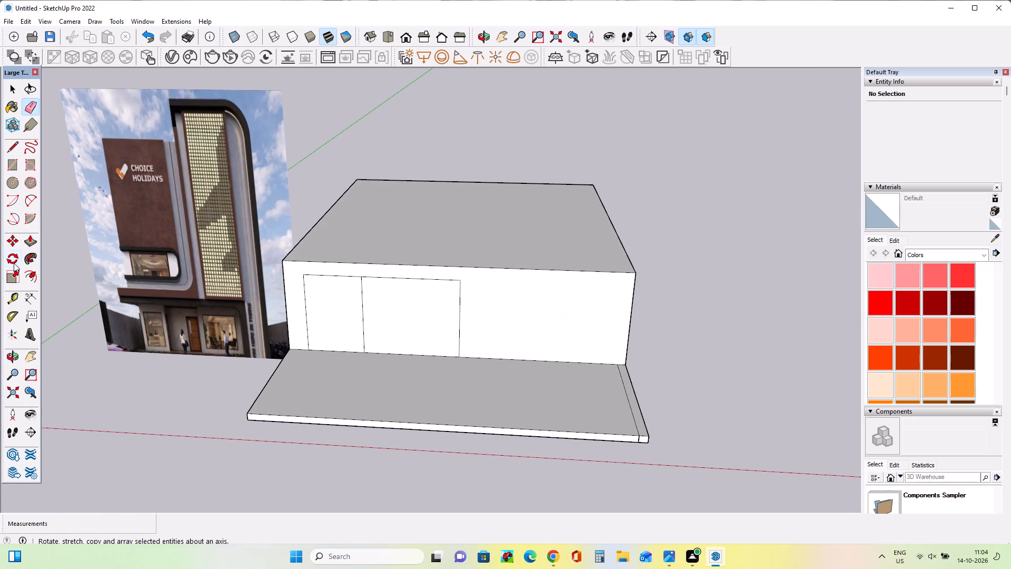
Draw a vertical line about 4' 6 7/16" long from the slab line to the front face's top edge, near its right end.
left_click(7, 151)
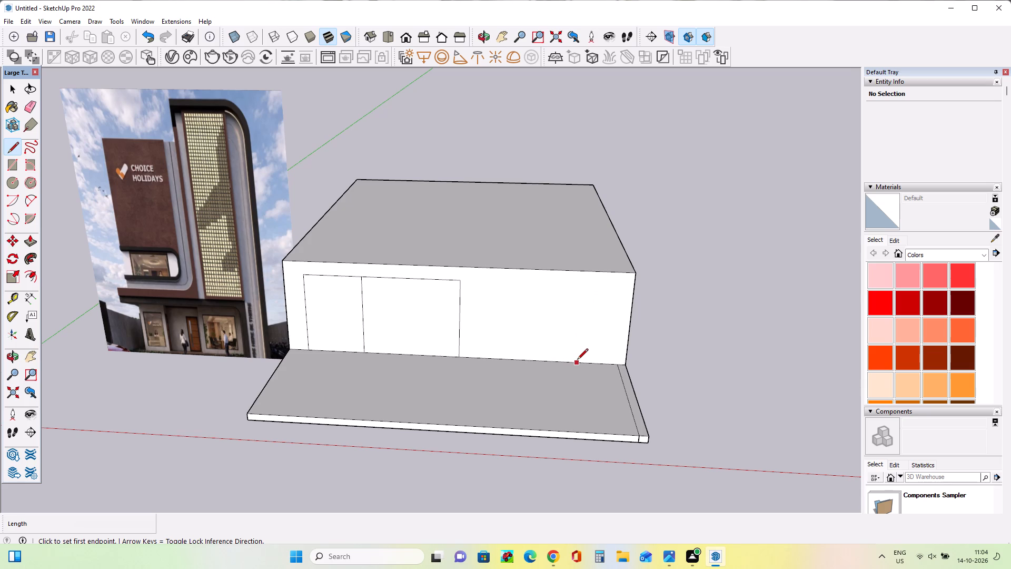
left_click(577, 360)
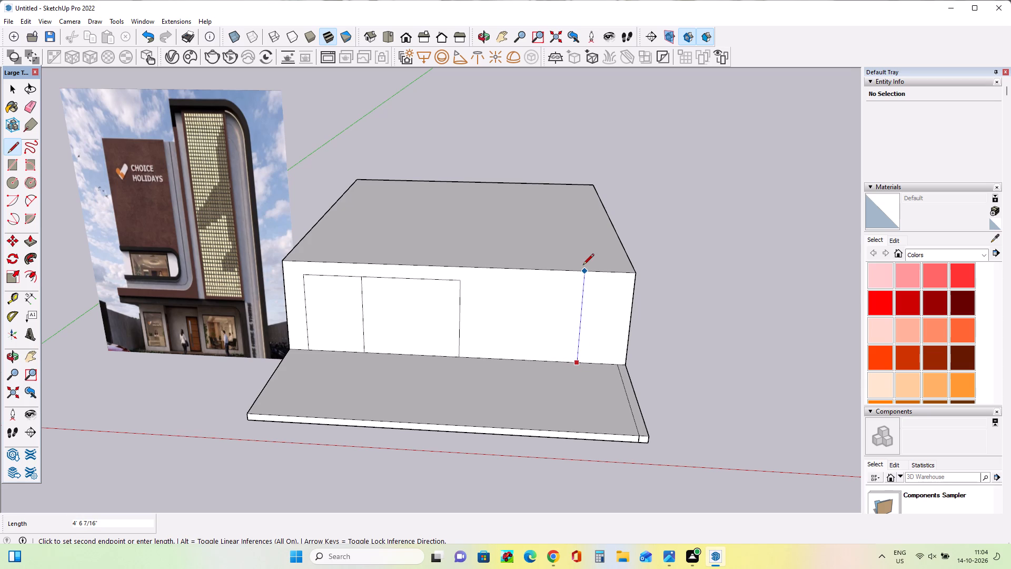
left_click(583, 271)
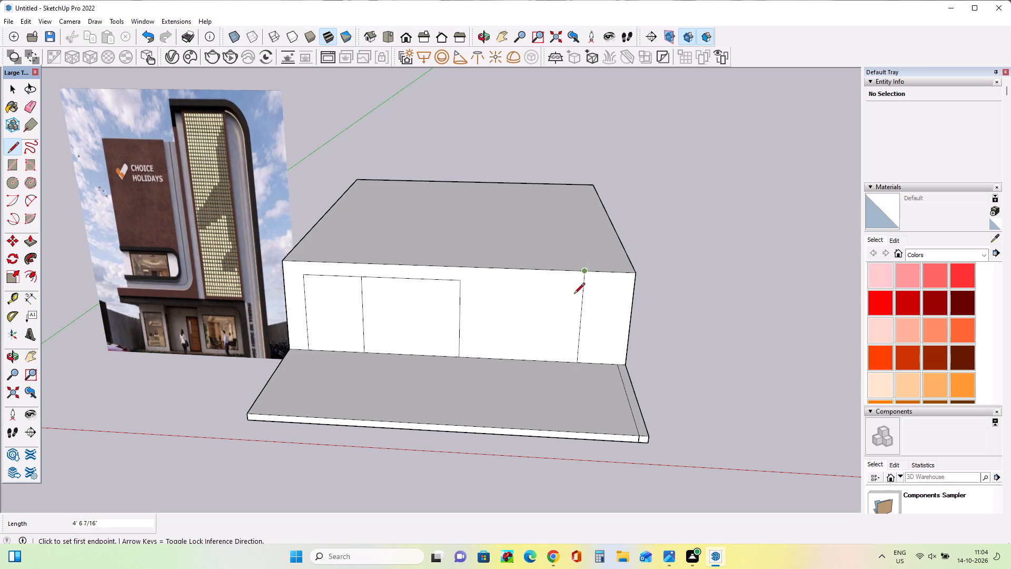
Draw a rectangle about 5' 4 1/4" wide and 3' 10 15/16" high between the middle rectangle and the vertical line on the front face.
middle_click_drag(581, 415, 622, 389)
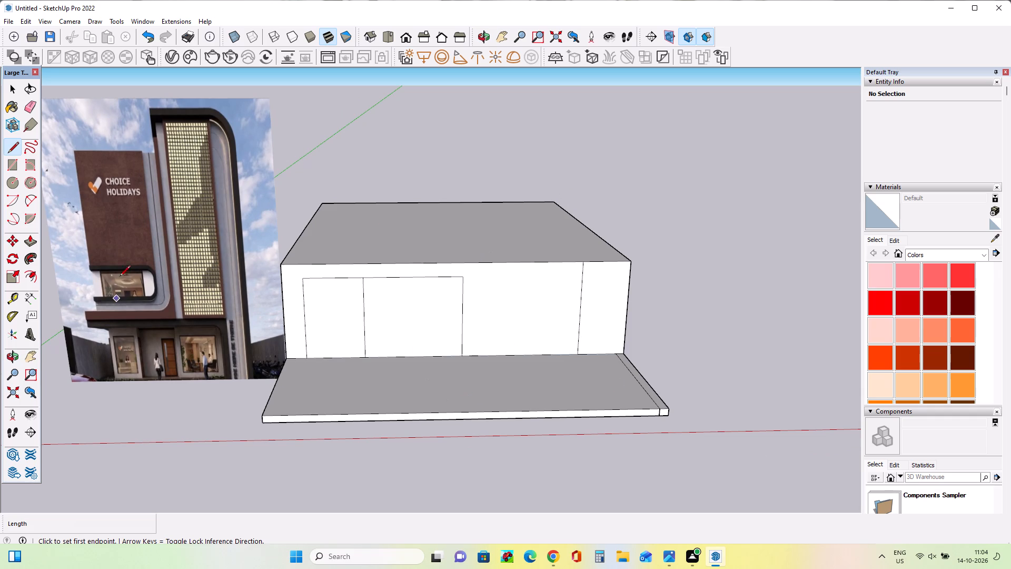
left_click(13, 165)
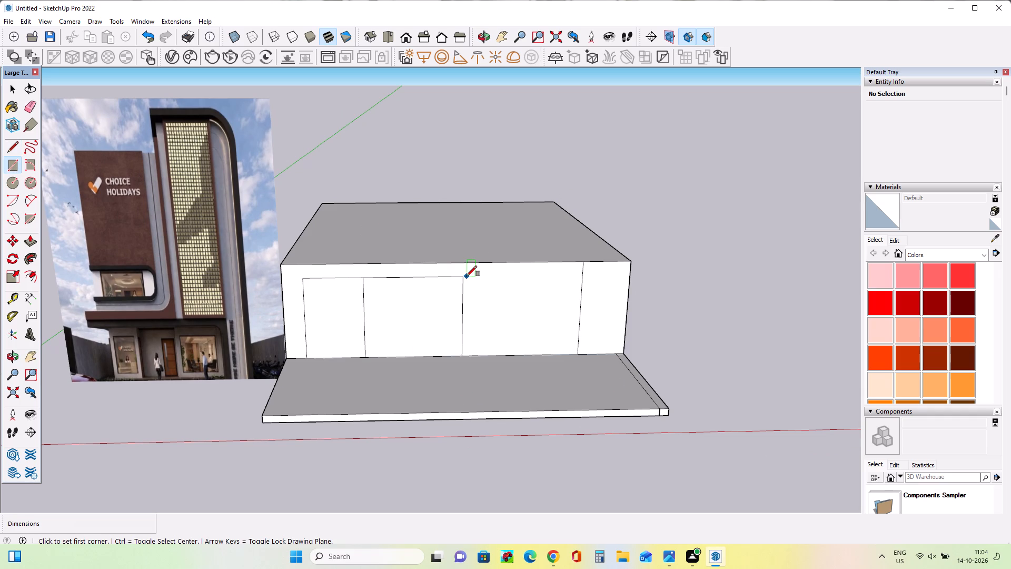
left_click(467, 276)
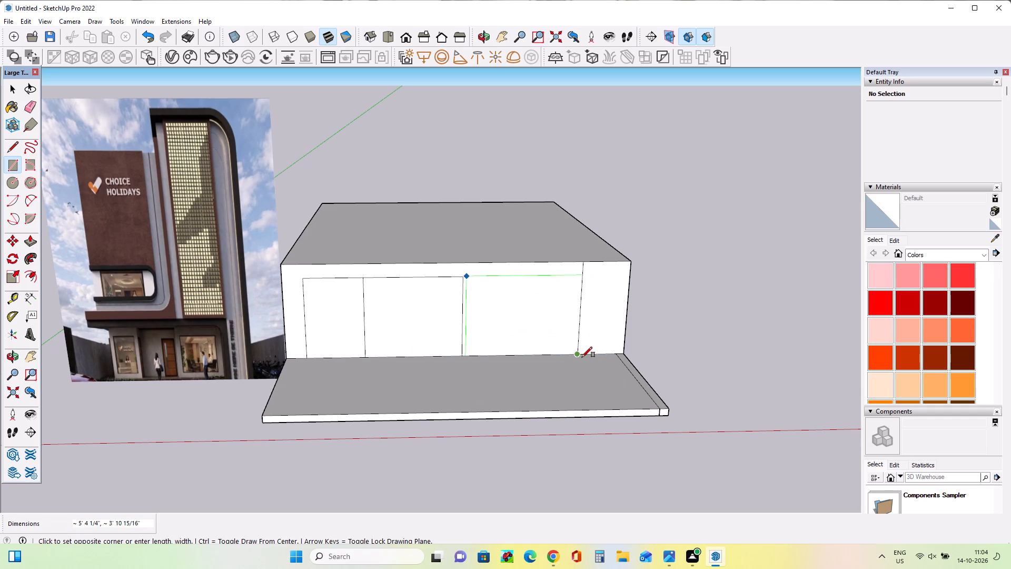
left_click(580, 358)
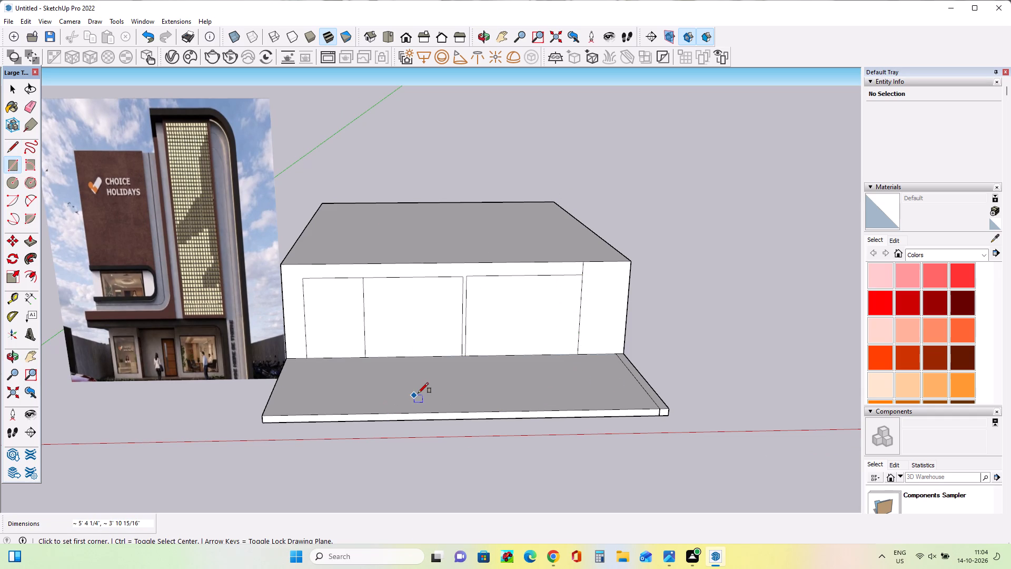
Undo the last rectangle and redraw it from the middle rectangle's top corner, about 5' 6 3/16" wide and 3' 10 5/8" high.
key("ctrl+z")
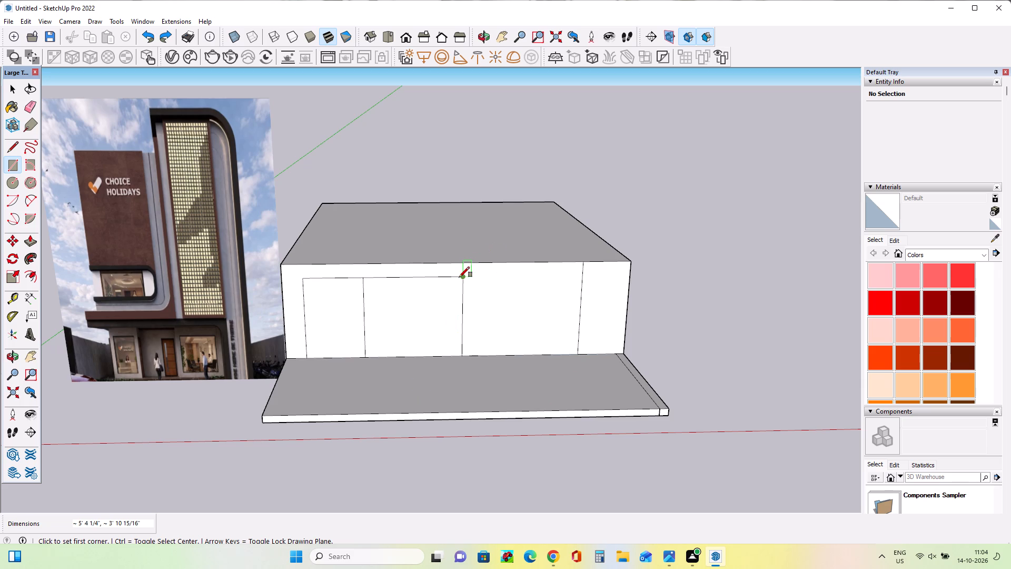
left_click(463, 277)
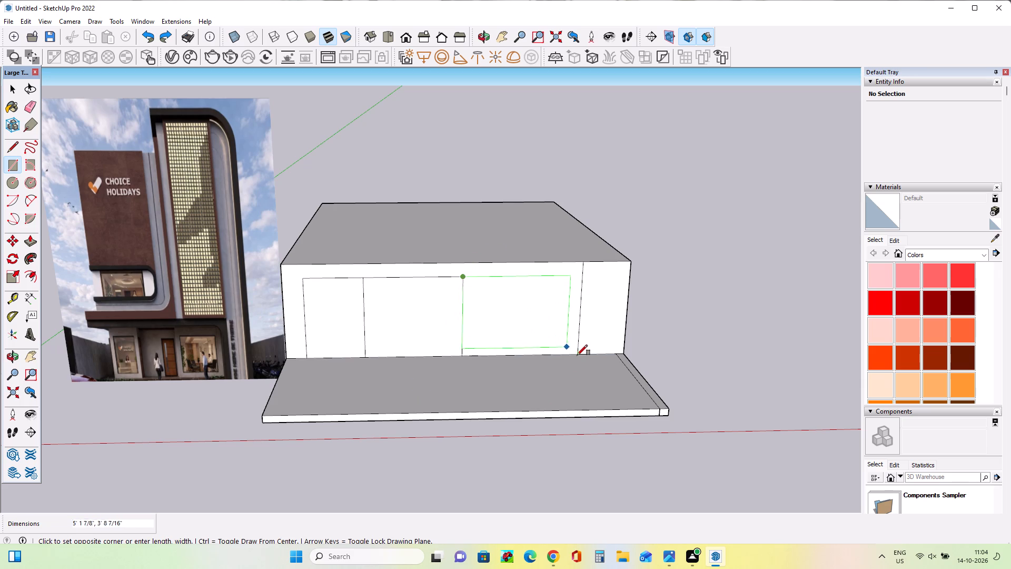
left_click(577, 356)
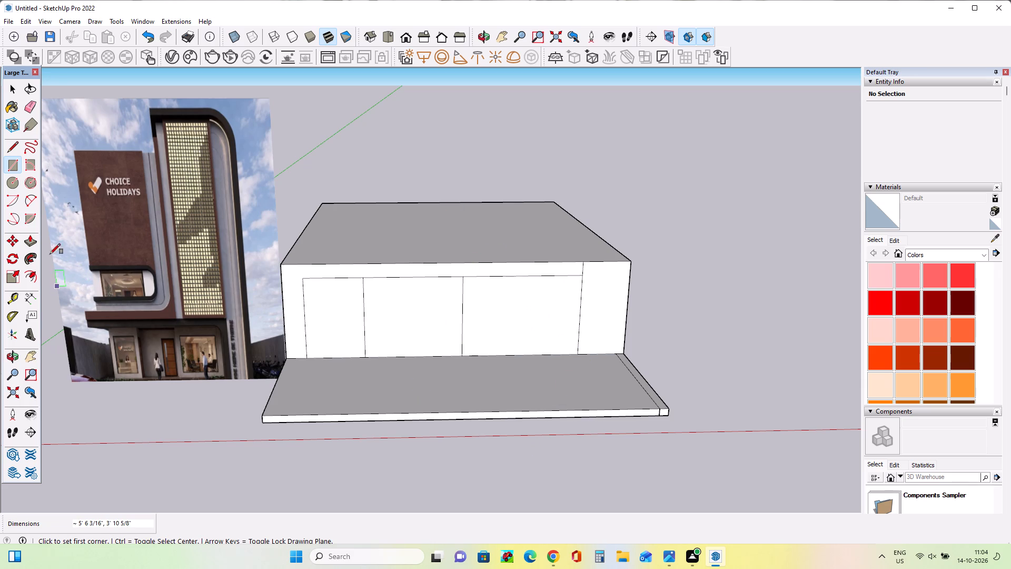
Push/Pull the leftmost rectangle on the front face outward about 5 11/16" to form a raised panel.
left_click(27, 243)
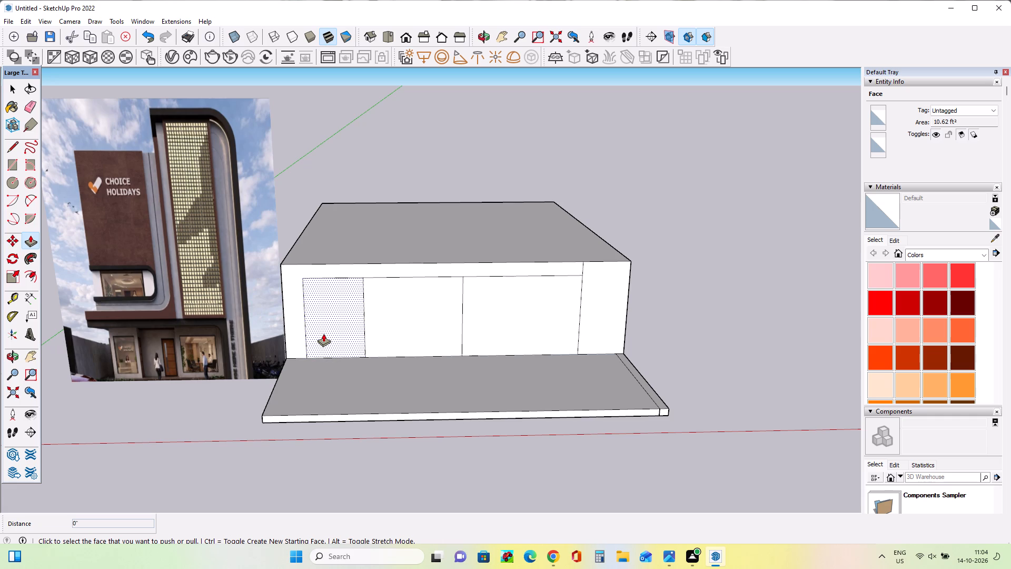
left_click(323, 333)
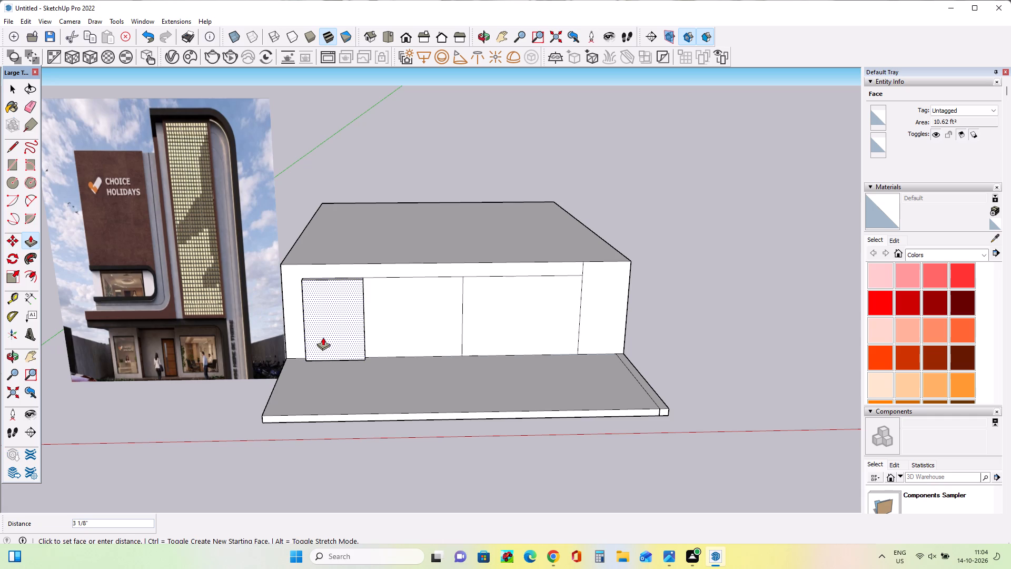
left_click(323, 337)
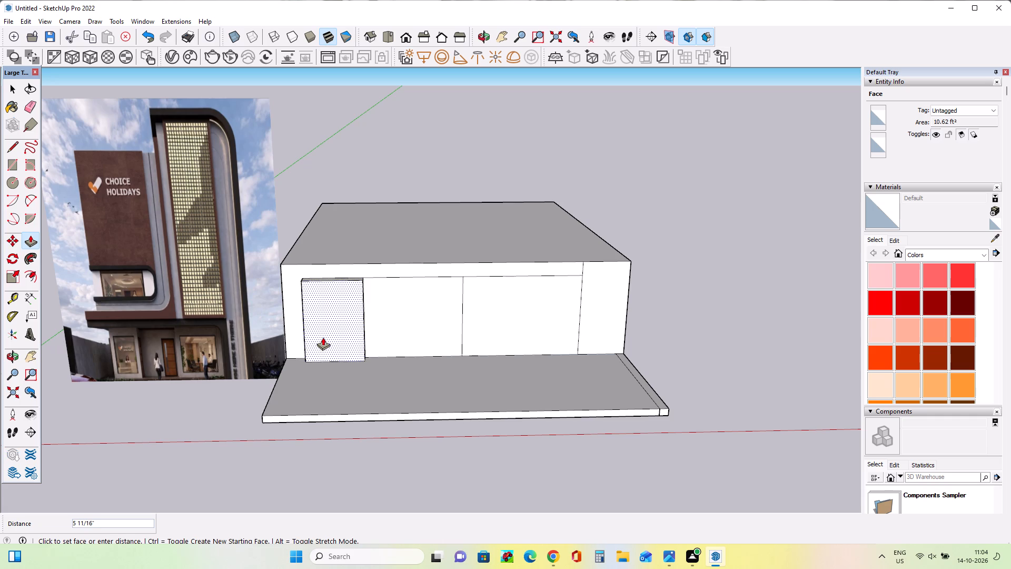
Examine the ground-floor windows, door and surrounding wall projections in the reference image.
scroll(69, 335, "up", 2)
scroll(120, 359, "up", 7)
middle_click_drag(176, 412, 188, 446)
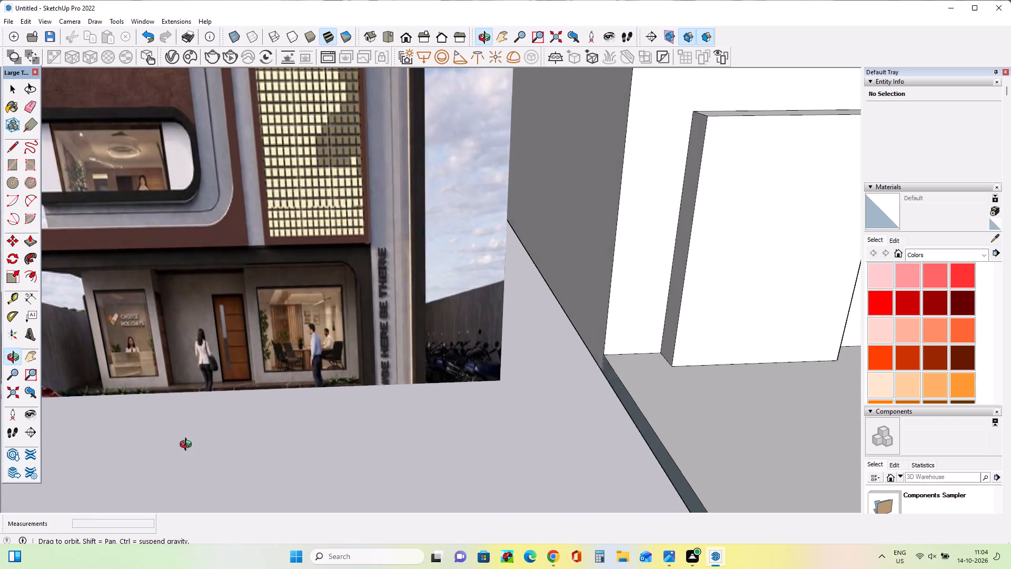
middle_click_drag(188, 446, 187, 395)
middle_click(187, 395)
scroll(174, 383, "down", 3)
scroll(174, 383, "up", 1)
scroll(174, 383, "down", 2)
middle_click(180, 386)
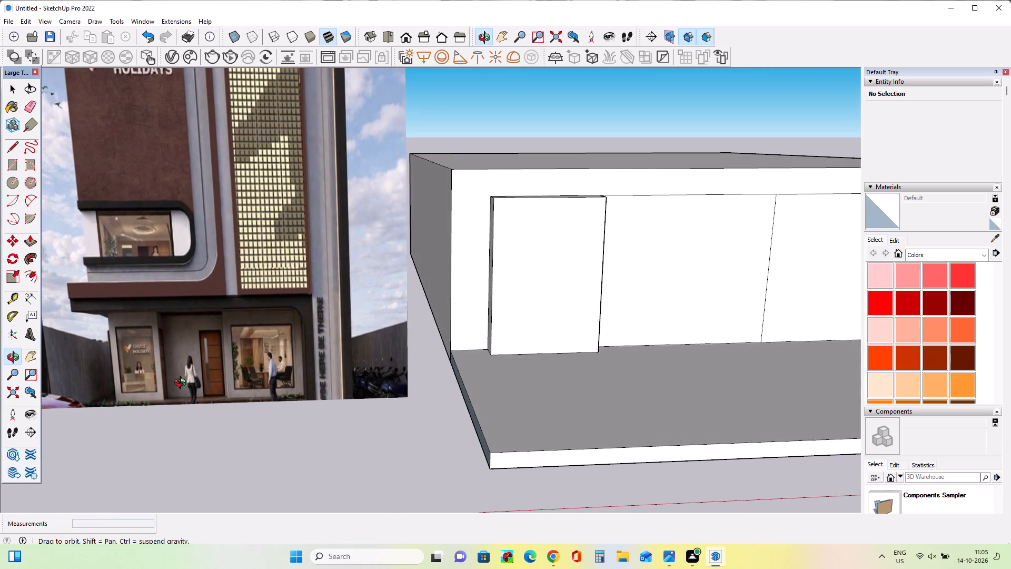
scroll(128, 387, "up", 1)
middle_click(131, 387)
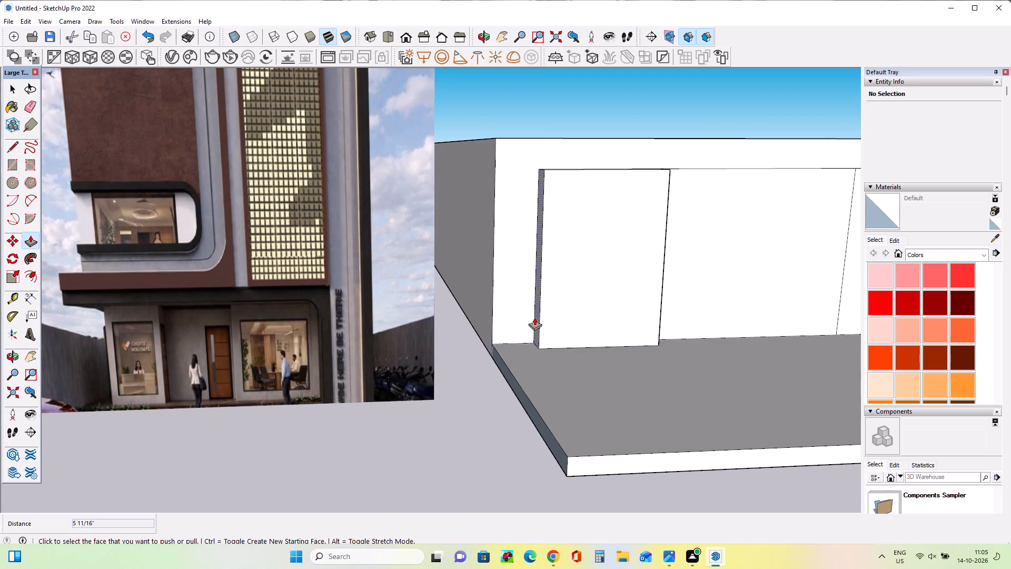
Push/Pull the raised panel's left side face outward about 11 1/2" to align with the block's left edge.
middle_click_drag(539, 317, 579, 313)
left_click(534, 317)
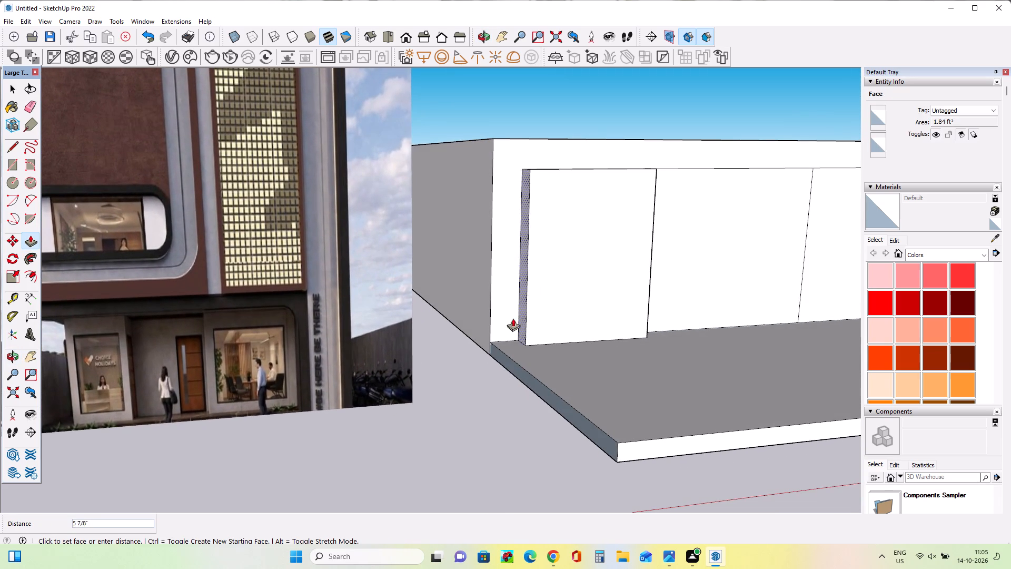
left_click(490, 323)
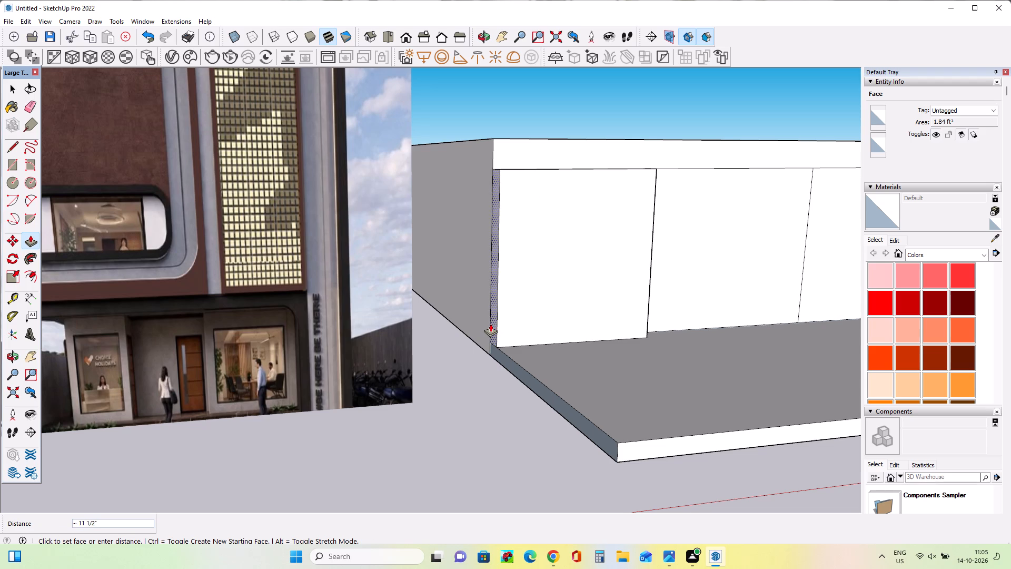
Push the raised left panel's right side face inward to narrow the panel.
middle_click_drag(624, 337, 332, 362)
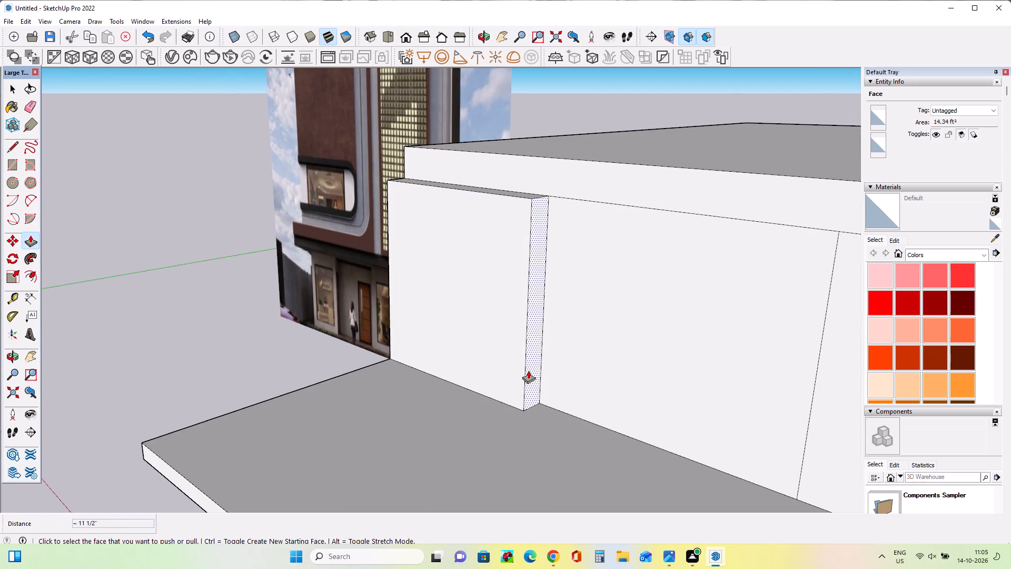
left_click(528, 370)
left_click(492, 347)
Pull the raised left panel's right side face back outward about 8 3/8" to widen the panel.
middle_click_drag(320, 420, 515, 397)
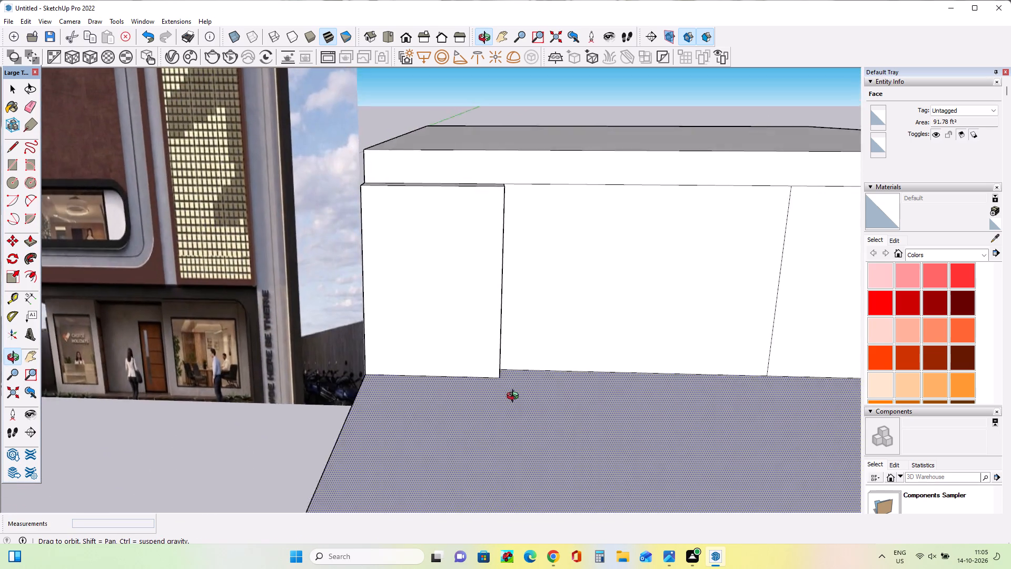
middle_click_drag(515, 397, 513, 389)
scroll(513, 389, "down", 7)
middle_click_drag(531, 394, 550, 413)
middle_click_drag(566, 391, 533, 398)
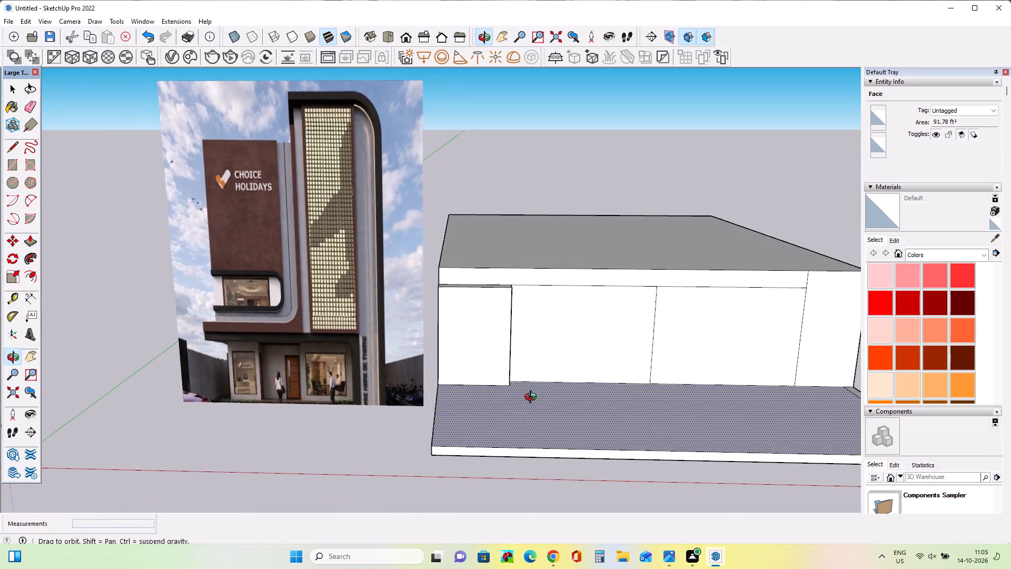
middle_click_drag(533, 398, 399, 420)
left_click(460, 371)
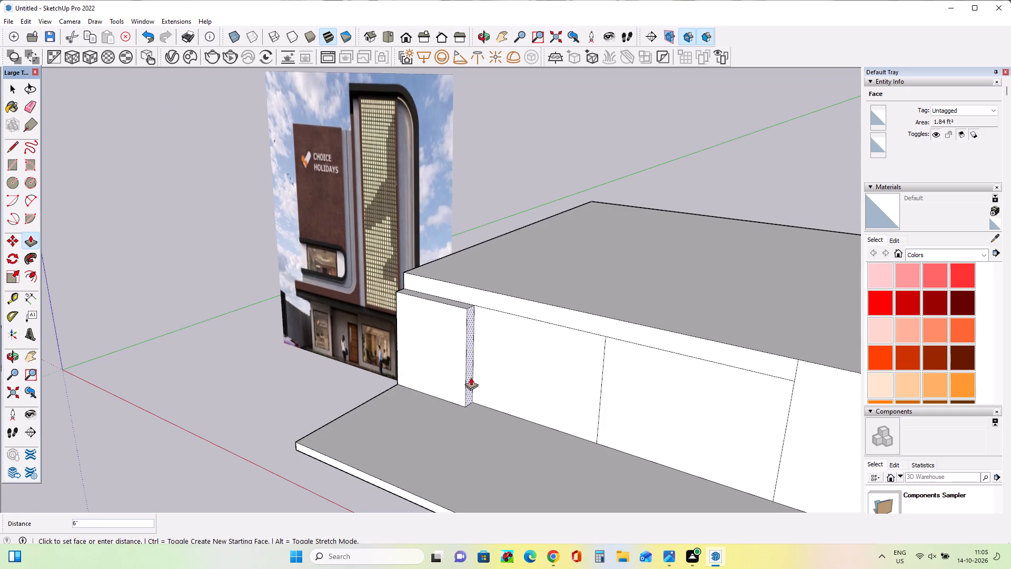
left_click(475, 379)
Push/Pull the middle rectangle on the front face outward about 1 1/8".
middle_click_drag(438, 415, 596, 406)
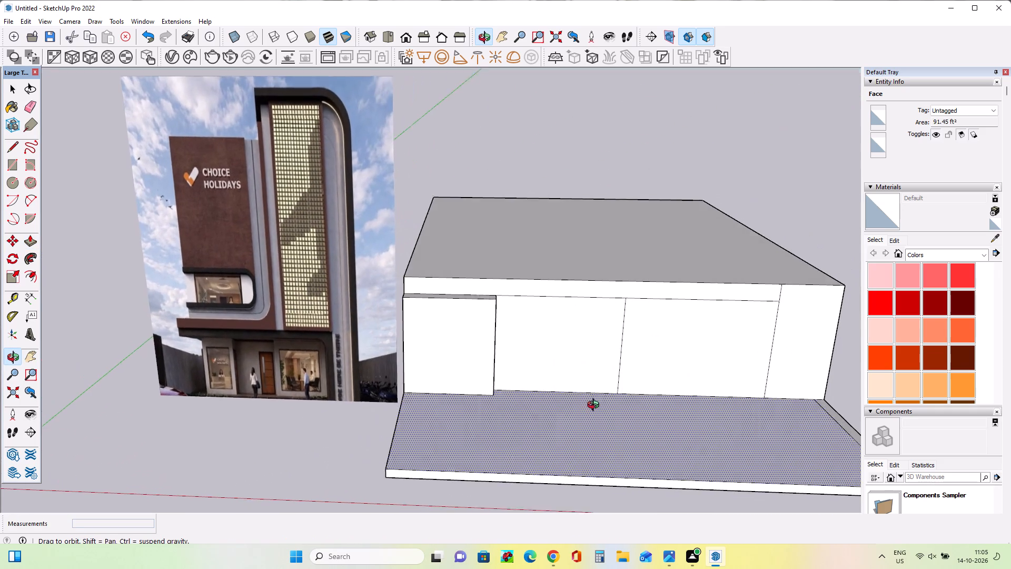
middle_click_drag(596, 406, 595, 404)
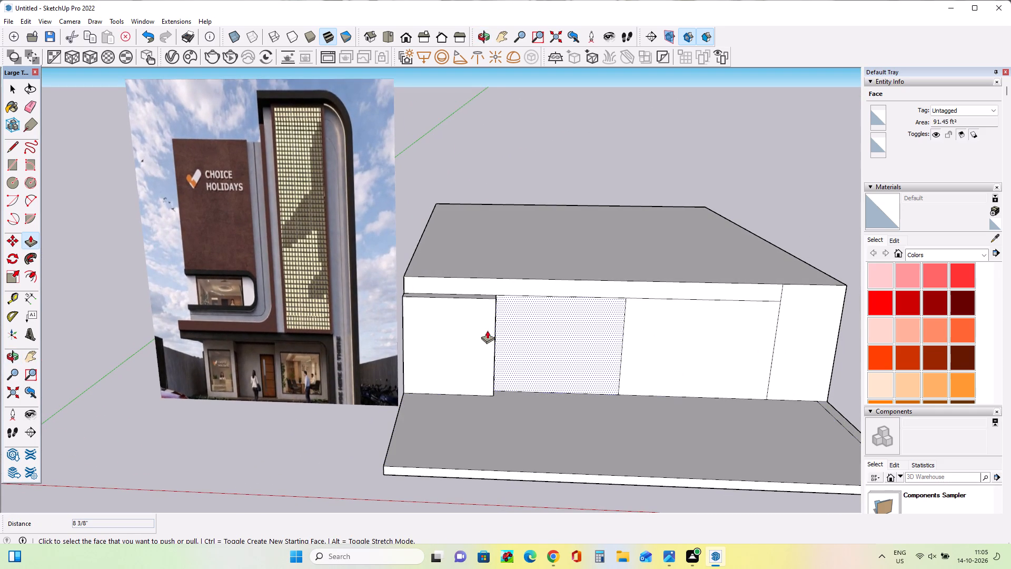
left_click(564, 348)
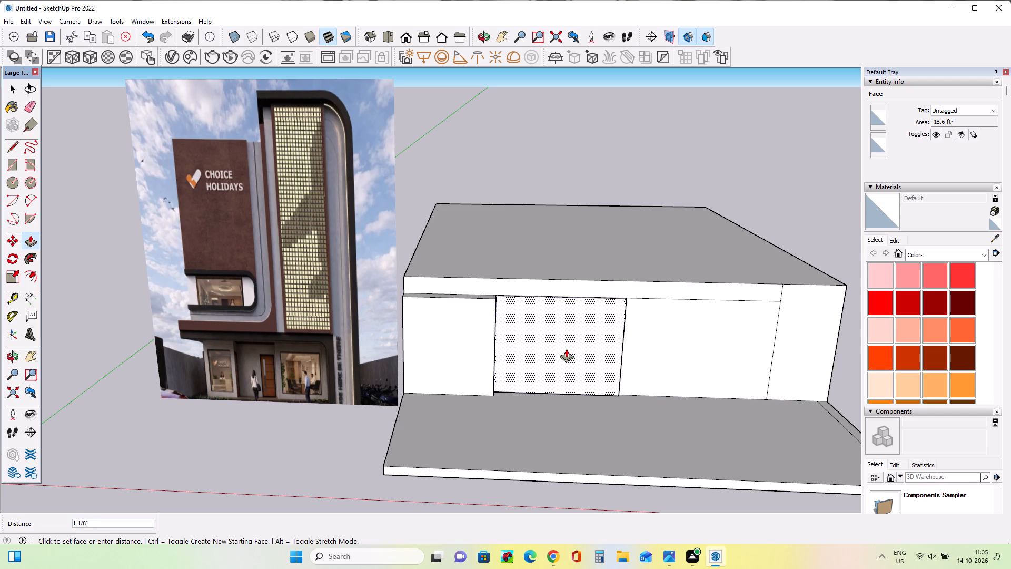
left_click(566, 349)
Push/Pull the right rectangle on the front face outward about 4 9/16" to align with the left panel's face.
middle_click(663, 399)
left_click(675, 354)
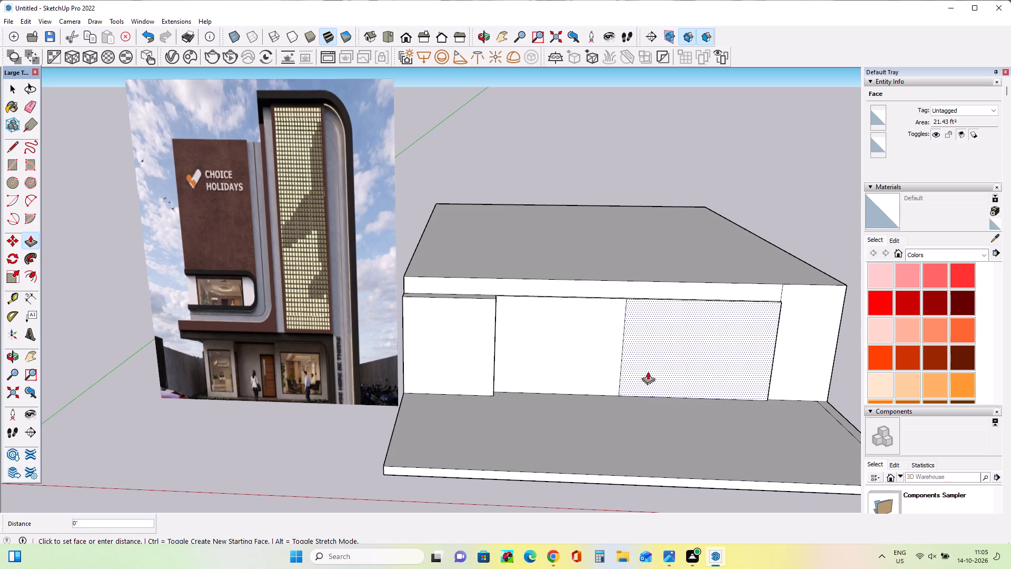
left_click(662, 355)
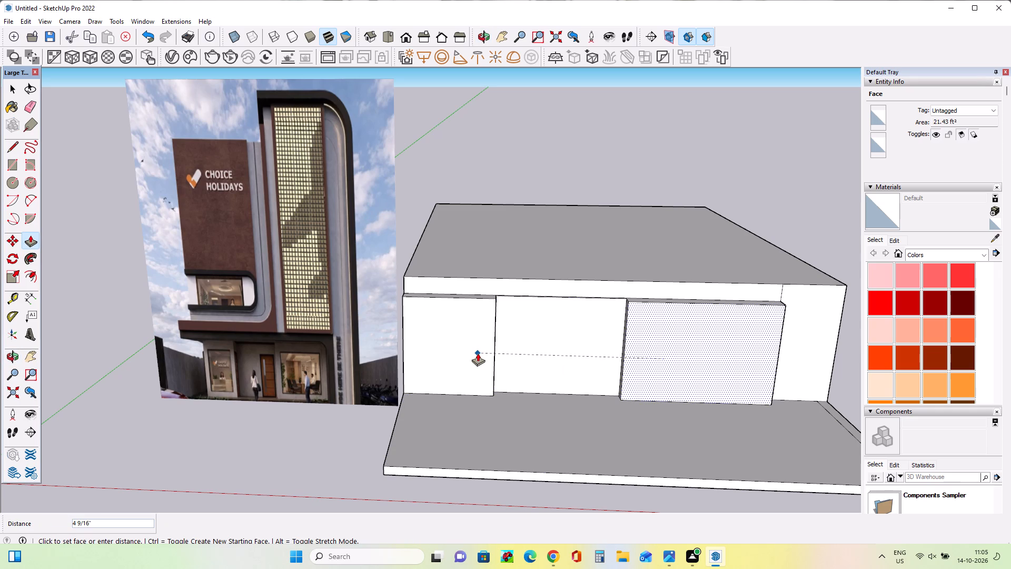
left_click(478, 354)
Examine the reference image's ground-floor frame, its rounded corner and the band above the window and door.
middle_click_drag(660, 387, 710, 364)
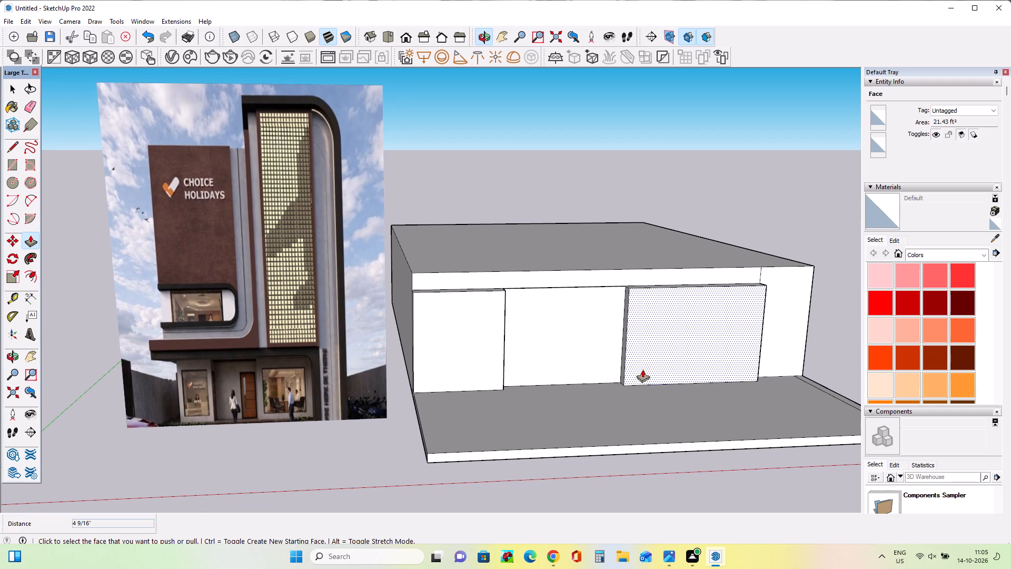
scroll(277, 361, "up", 1)
scroll(277, 361, "down", 1)
scroll(277, 361, "up", 12)
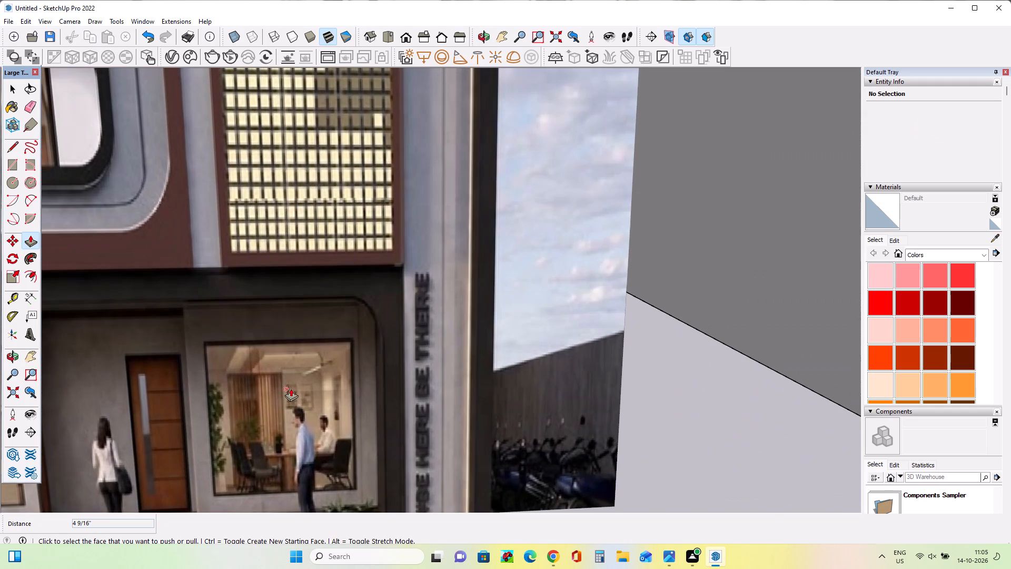
scroll(348, 355, "up", 4)
scroll(392, 359, "down", 1)
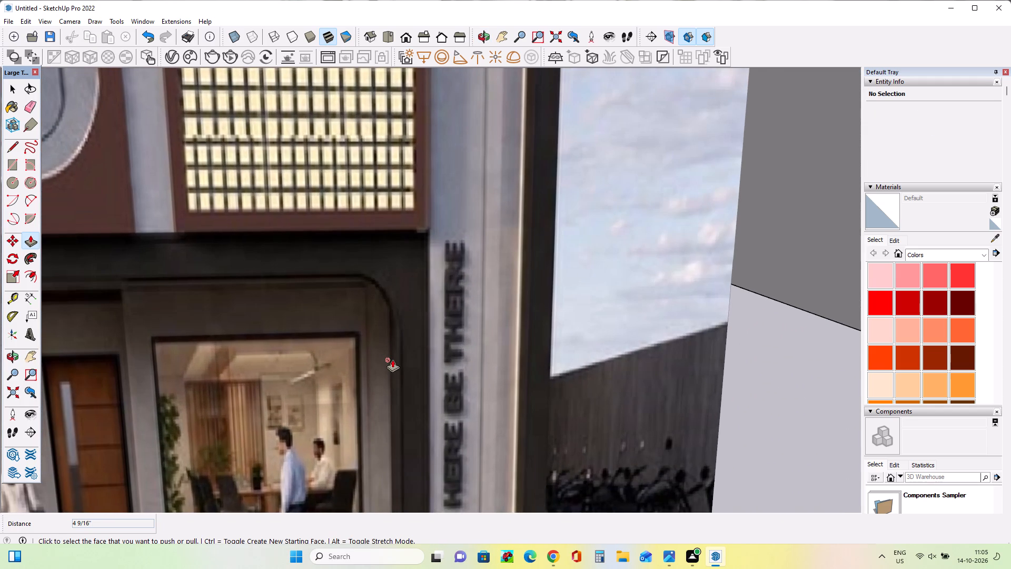
middle_click_drag(392, 359, 397, 365)
middle_click(397, 365)
middle_click_drag(397, 355, 395, 340)
scroll(395, 340, "down", 1)
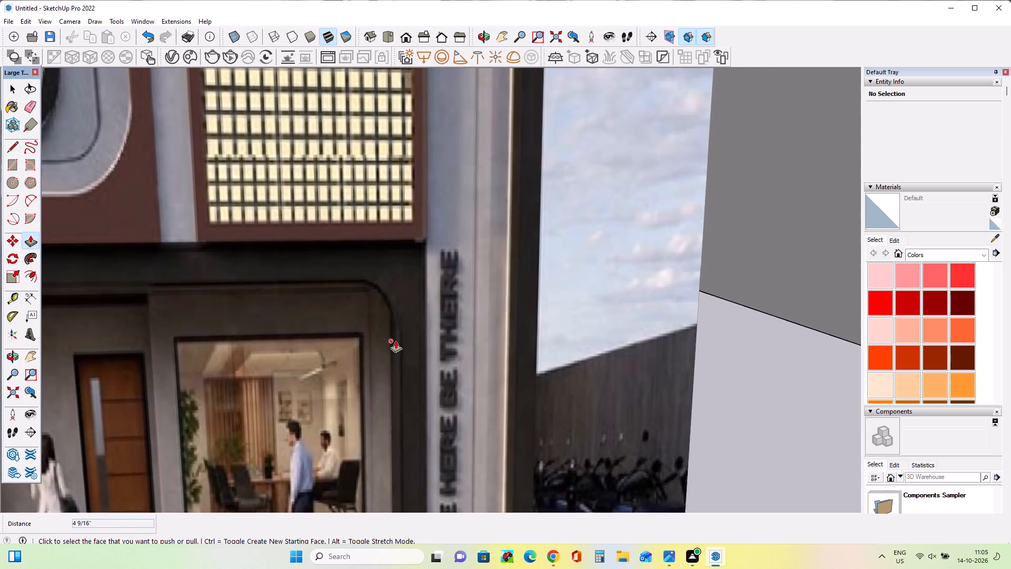
scroll(395, 340, "down", 3)
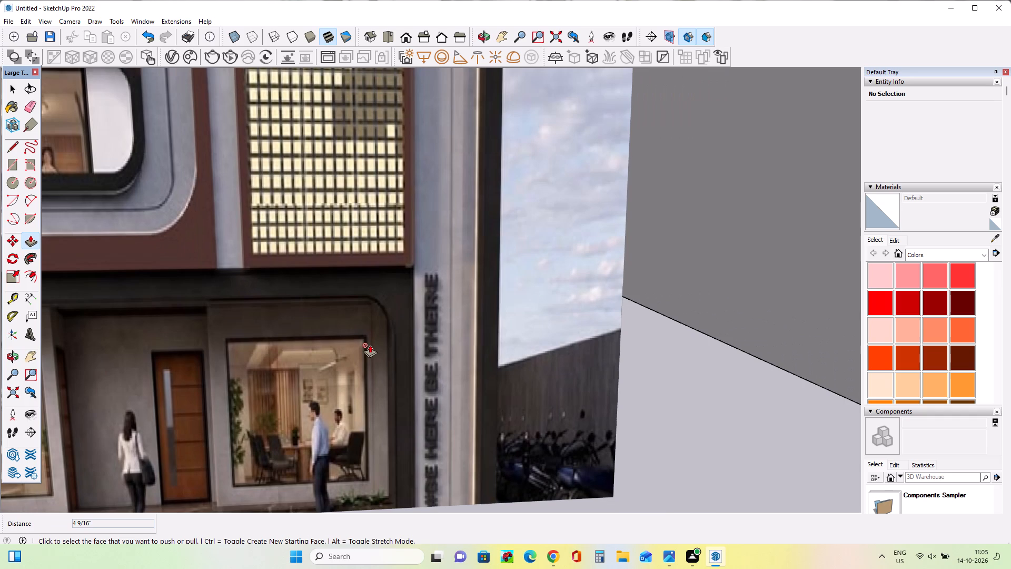
middle_click_drag(371, 345, 405, 327)
scroll(405, 327, "down", 4)
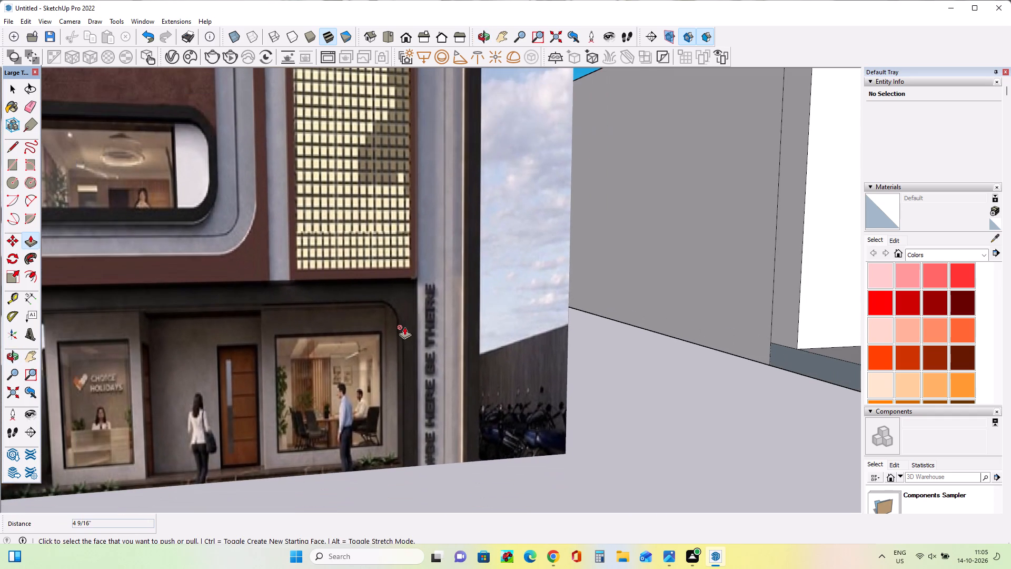
scroll(329, 338, "down", 13)
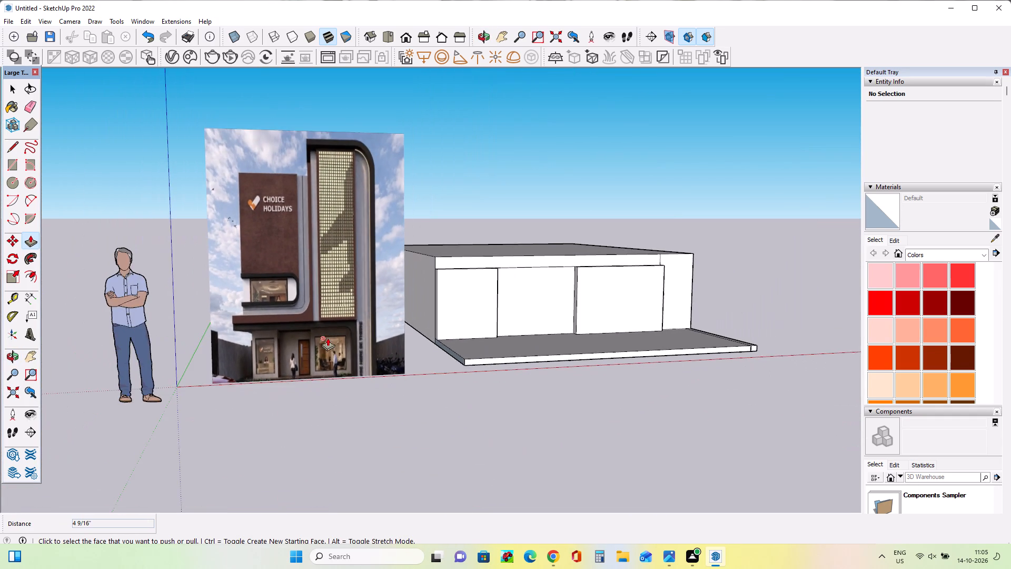
Draw a horizontal line about 13' 9 3/16" long above the panels, from the block's left edge to the vertical line near its right end.
middle_click_drag(460, 375, 408, 417)
scroll(465, 281, "up", 4)
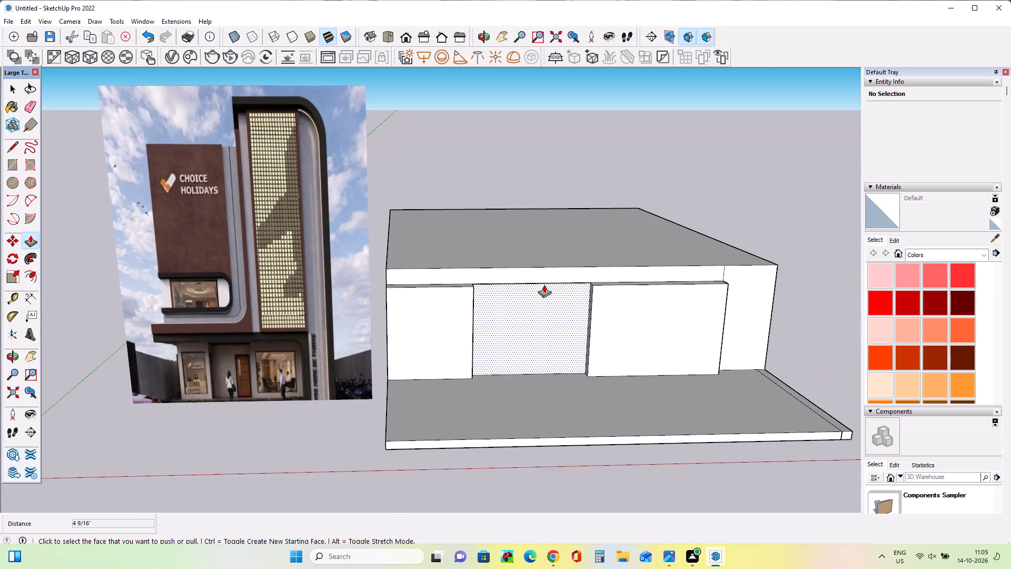
scroll(545, 282, "up", 3)
left_click(9, 149)
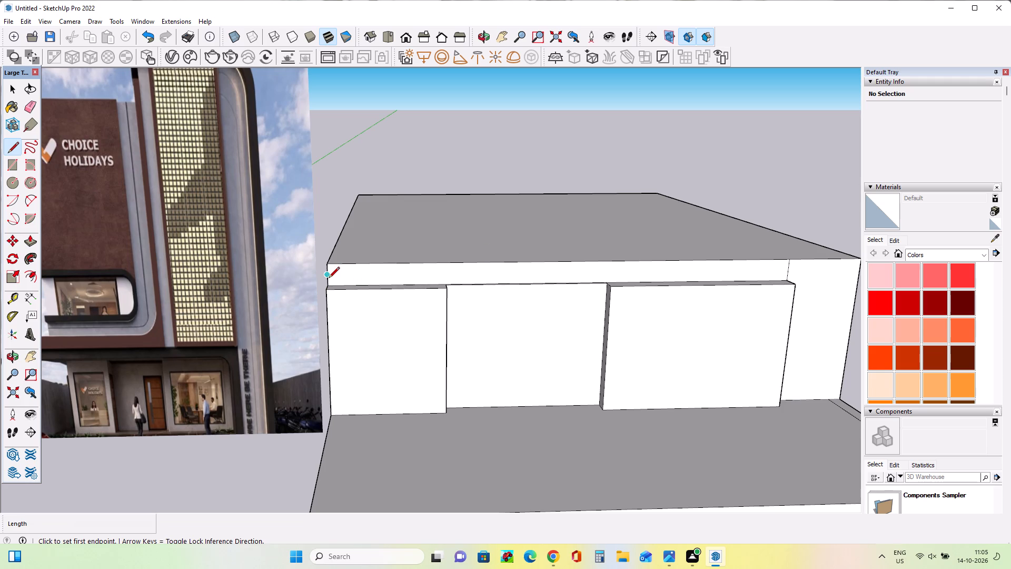
scroll(329, 278, "up", 4)
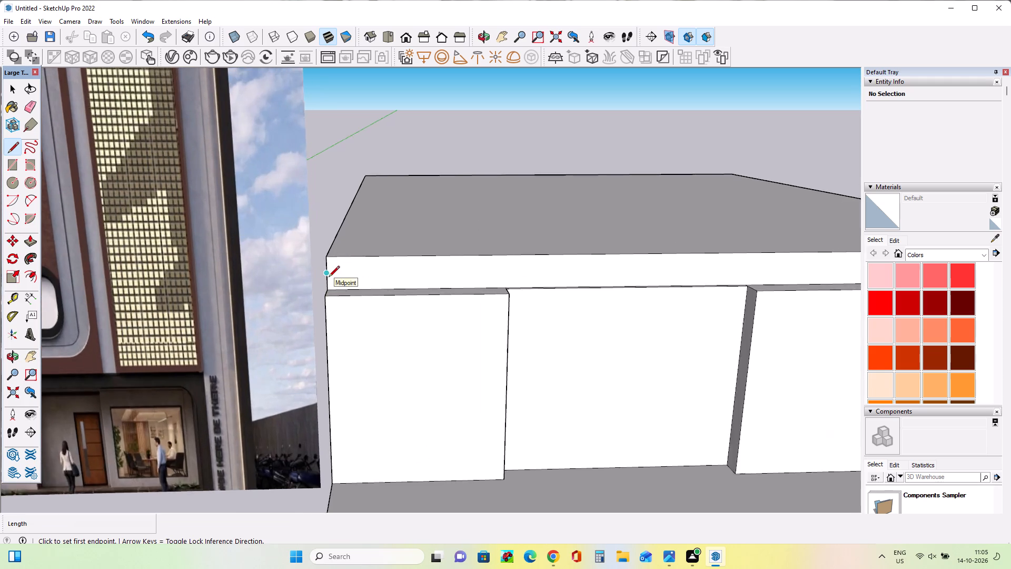
scroll(329, 278, "up", 4)
left_click(329, 284)
scroll(530, 281, "down", 5)
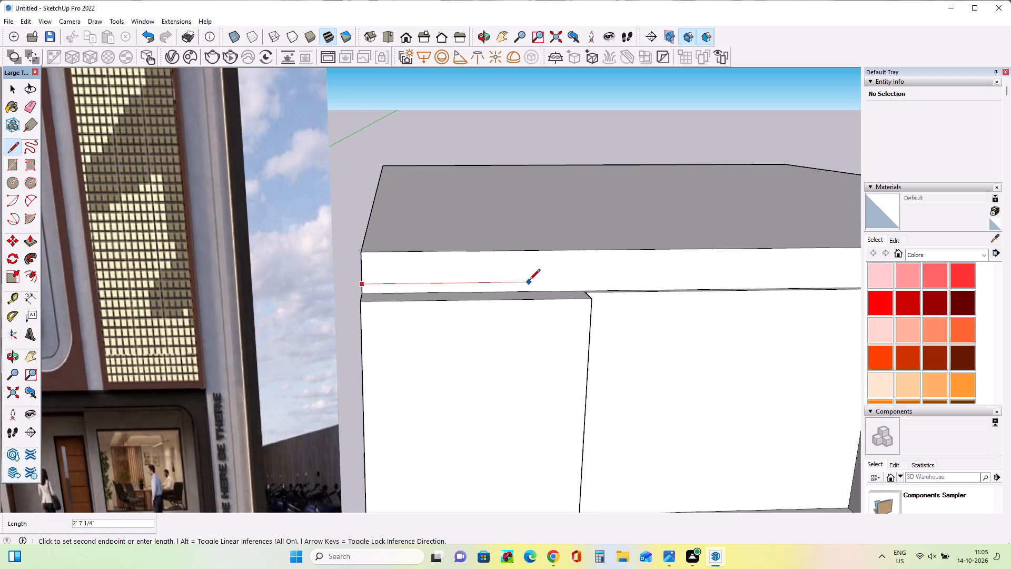
scroll(529, 281, "down", 5)
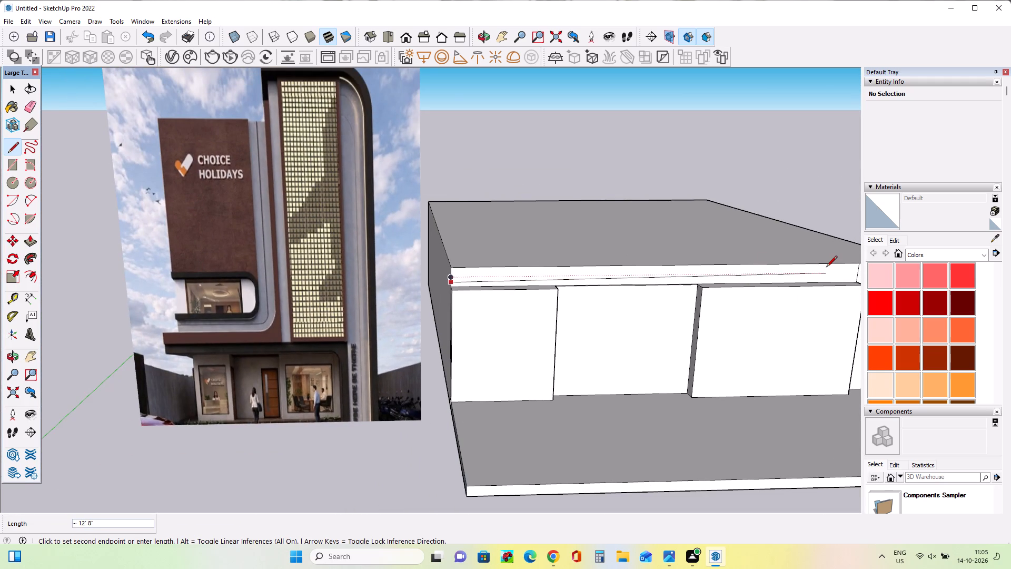
scroll(826, 268, "down", 3)
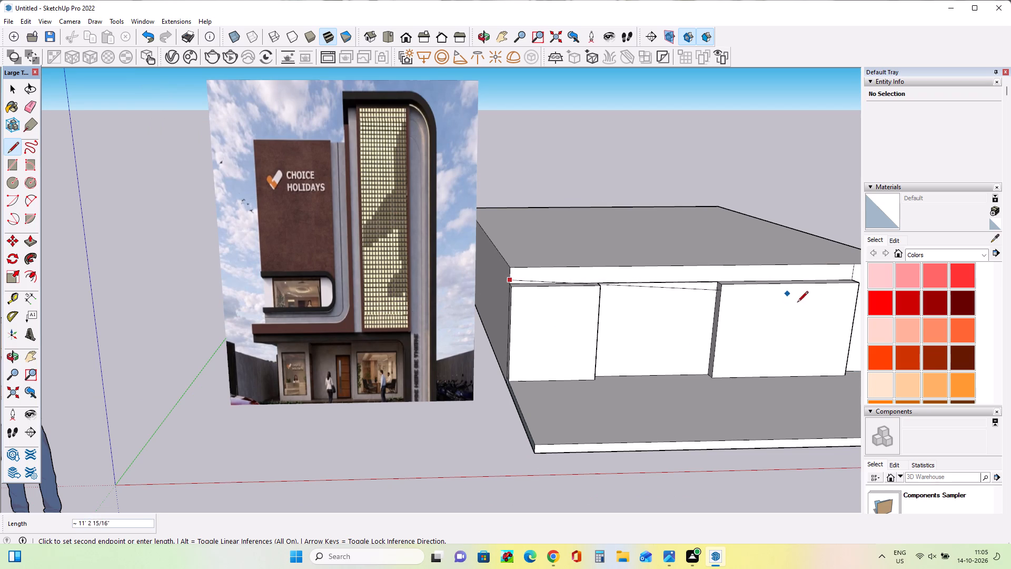
left_click(852, 273)
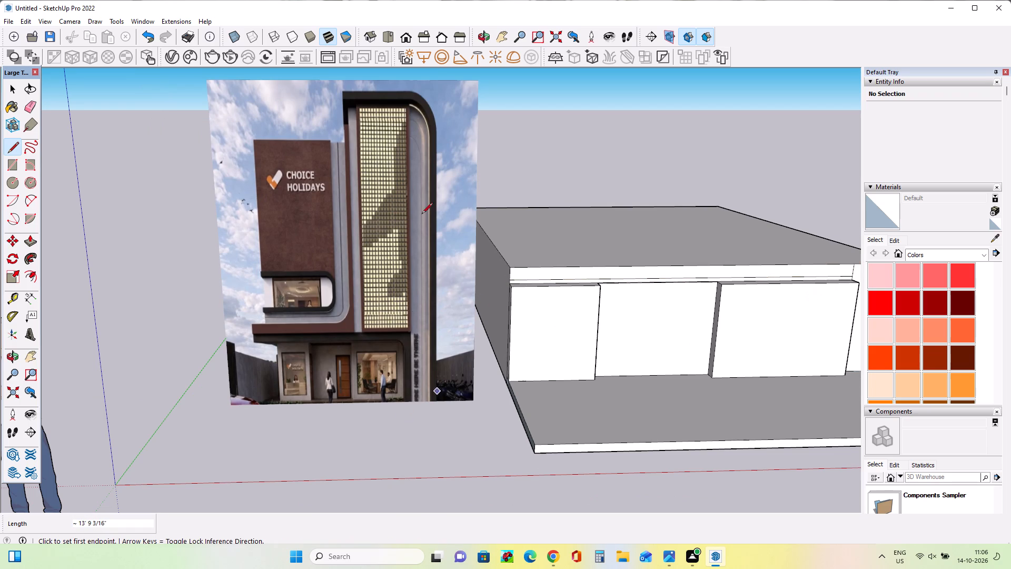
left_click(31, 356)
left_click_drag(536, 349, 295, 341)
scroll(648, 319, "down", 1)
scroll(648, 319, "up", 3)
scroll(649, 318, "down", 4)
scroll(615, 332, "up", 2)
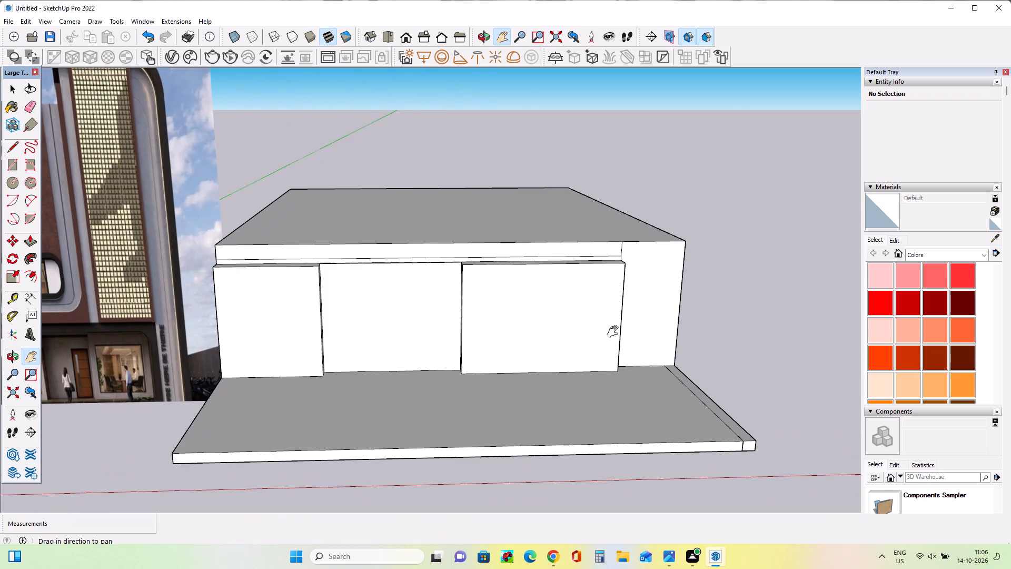
Push/Pull the narrow strip directly above the three front panels outward about 5 11/16".
scroll(615, 332, "up", 1)
scroll(615, 332, "down", 1)
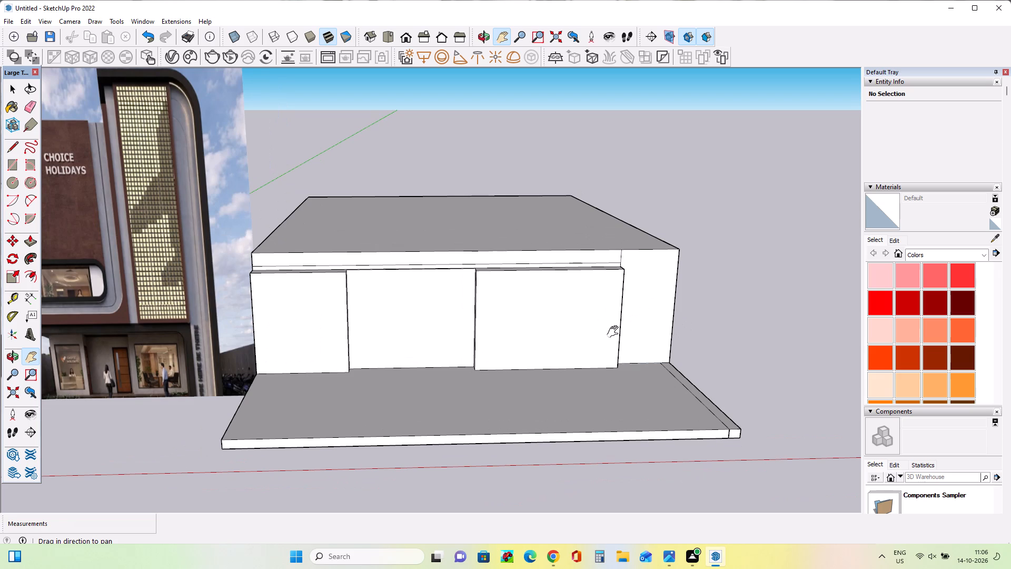
left_click(32, 237)
left_click(459, 264)
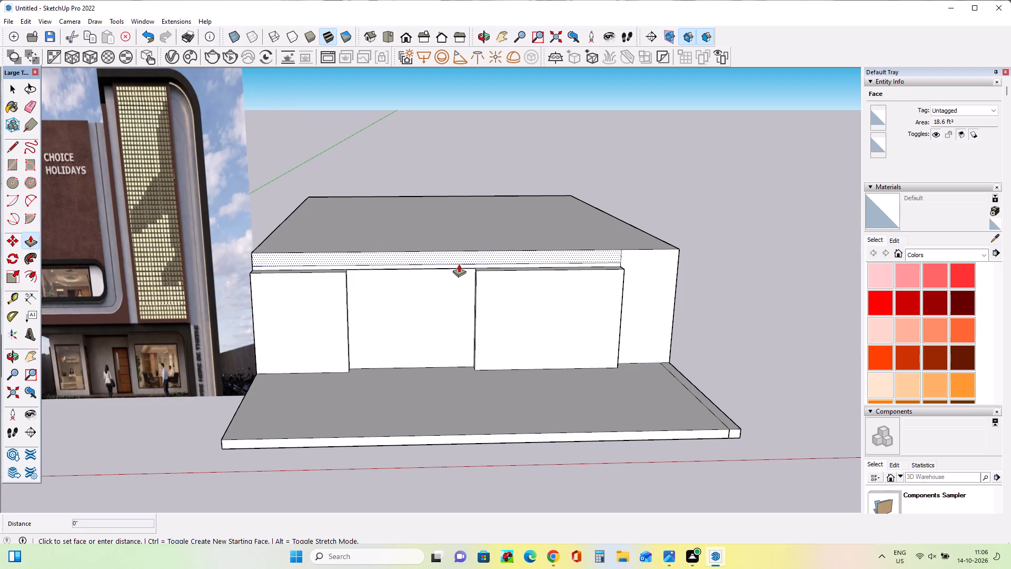
key("Escape")
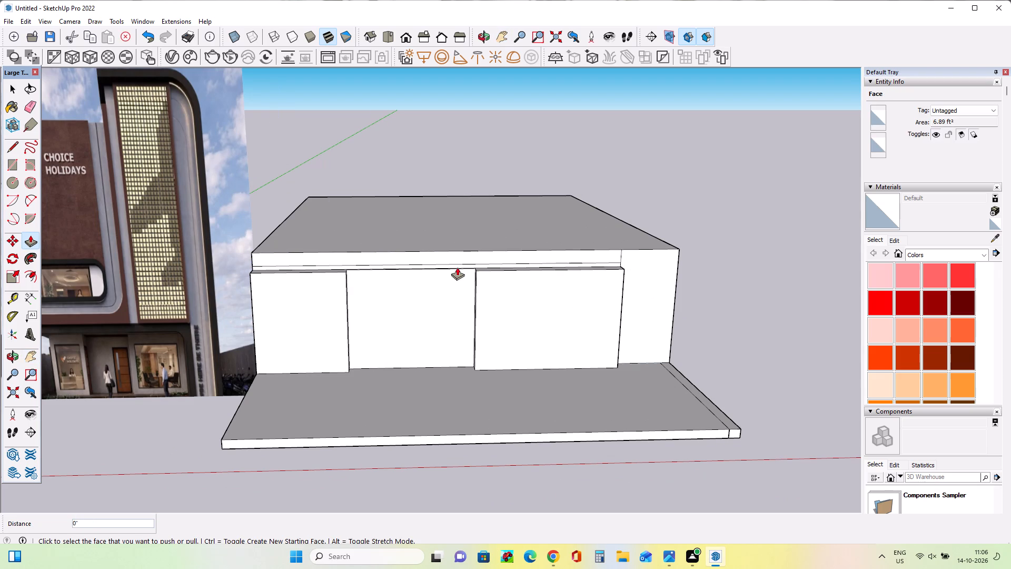
left_click(459, 266)
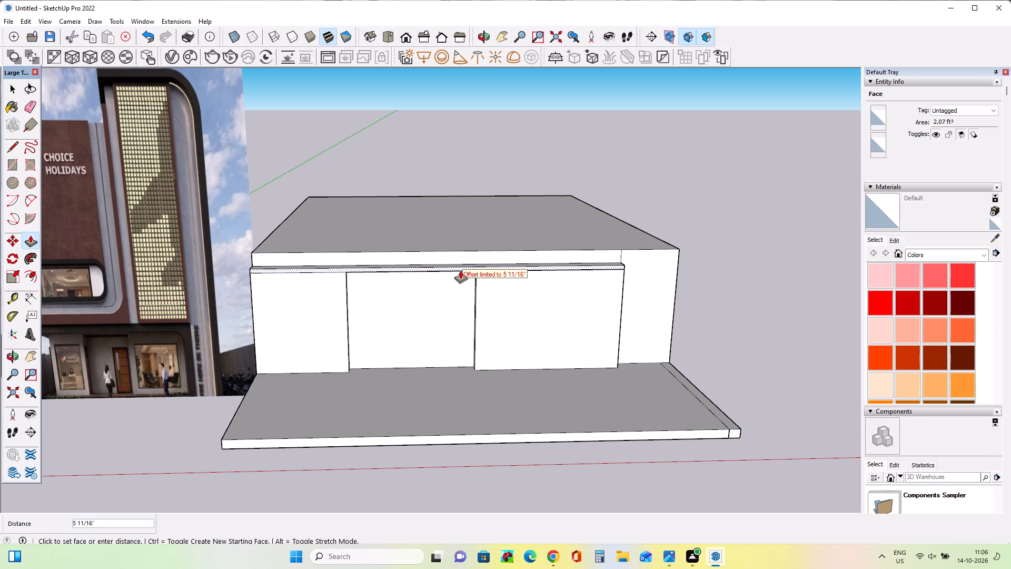
left_click(460, 270)
Examine the reference image's ground floor, including the door, both windows and the dark frame with its rounded corner.
middle_click_drag(482, 322, 534, 276)
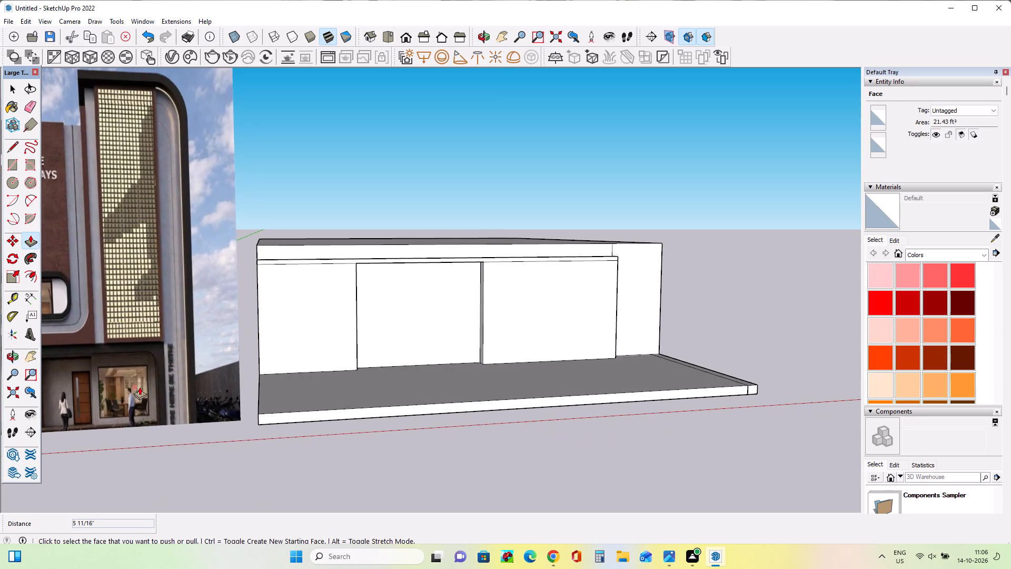
scroll(64, 375, "up", 6)
scroll(105, 380, "down", 1)
scroll(105, 380, "up", 2)
scroll(210, 396, "down", 8)
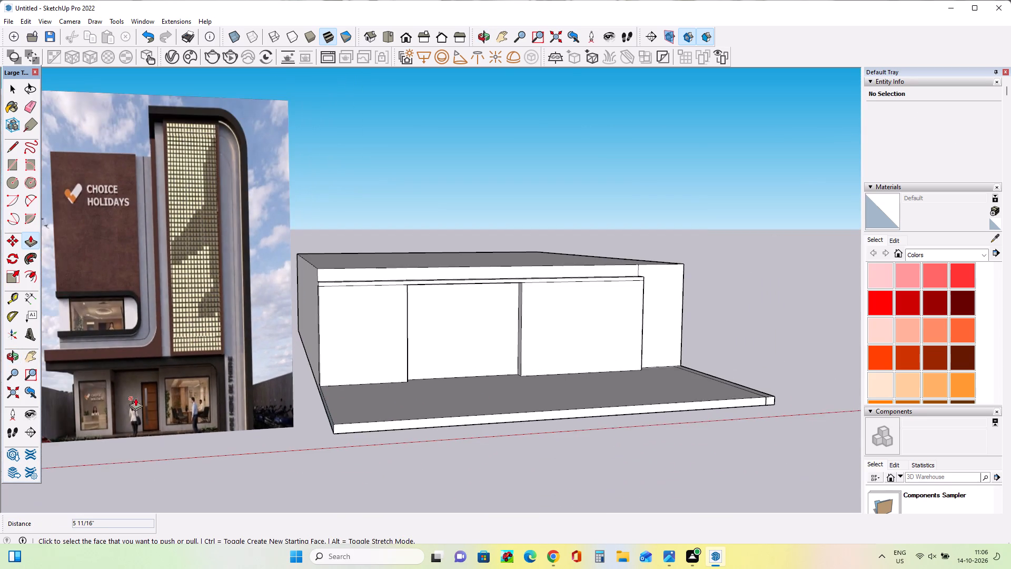
scroll(125, 396, "up", 5)
scroll(186, 390, "up", 9)
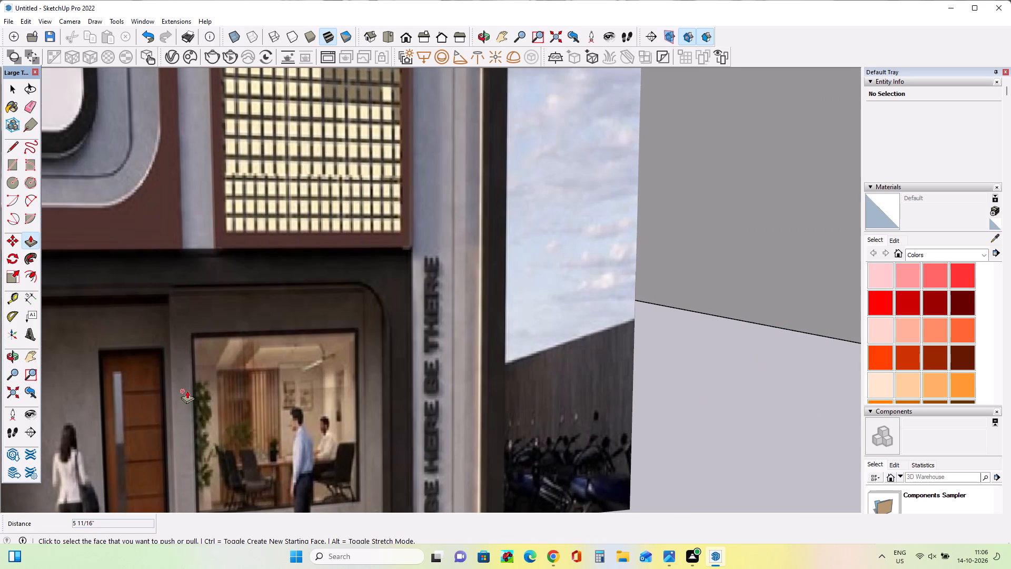
scroll(187, 390, "down", 11)
scroll(241, 400, "down", 4)
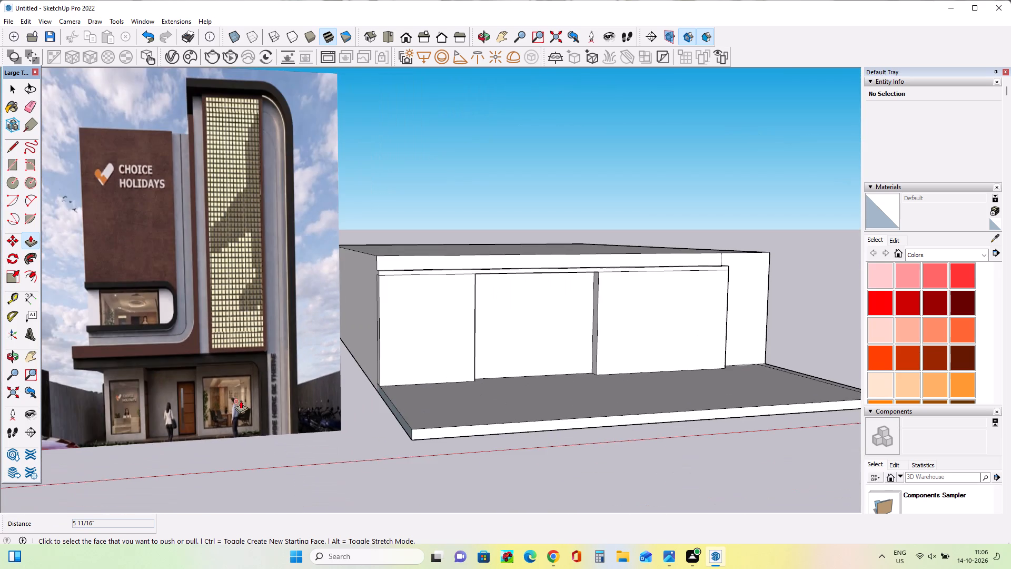
scroll(121, 386, "up", 6)
scroll(137, 389, "down", 1)
scroll(137, 389, "up", 1)
scroll(137, 389, "down", 1)
scroll(137, 389, "up", 3)
scroll(137, 389, "down", 1)
scroll(137, 389, "up", 4)
scroll(137, 389, "down", 1)
scroll(137, 389, "up", 7)
scroll(137, 389, "down", 4)
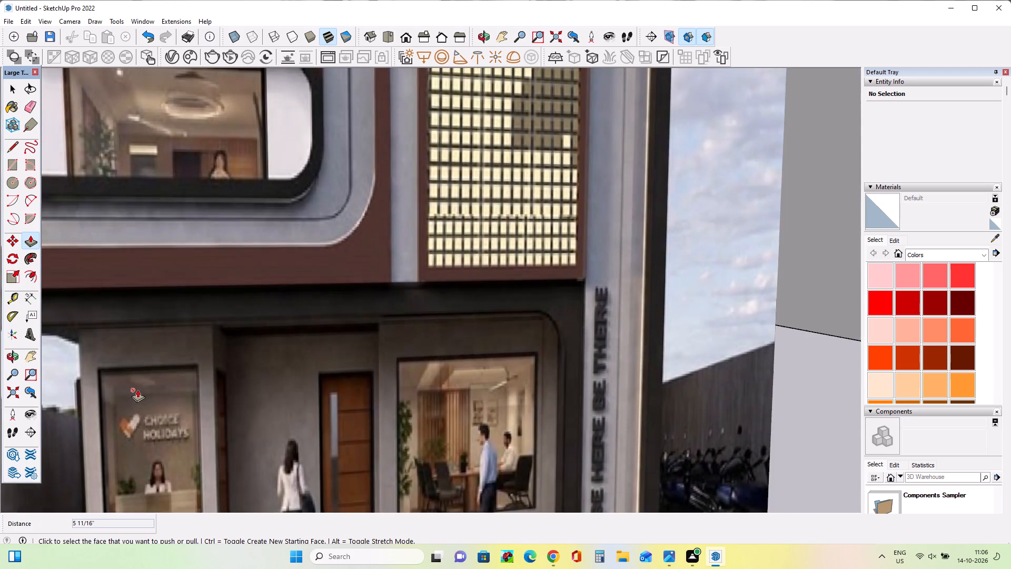
Push/Pull the front face of the projecting strip above the panels back about 2 1/16".
scroll(137, 389, "down", 16)
middle_click_drag(561, 356, 513, 432)
scroll(499, 426, "down", 1)
scroll(442, 320, "up", 6)
scroll(442, 319, "down", 1)
scroll(442, 319, "up", 2)
left_click(455, 326)
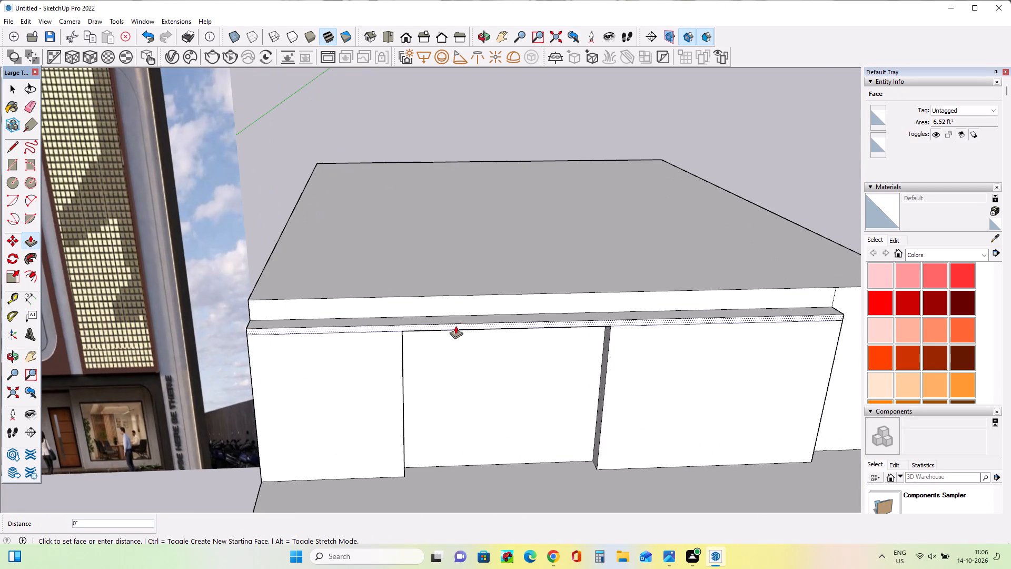
left_click(455, 323)
Draw a window rectangle about 4' 2 7/16" by 2' 11 15/16" on the face of the right front panel.
middle_click_drag(513, 388, 498, 358)
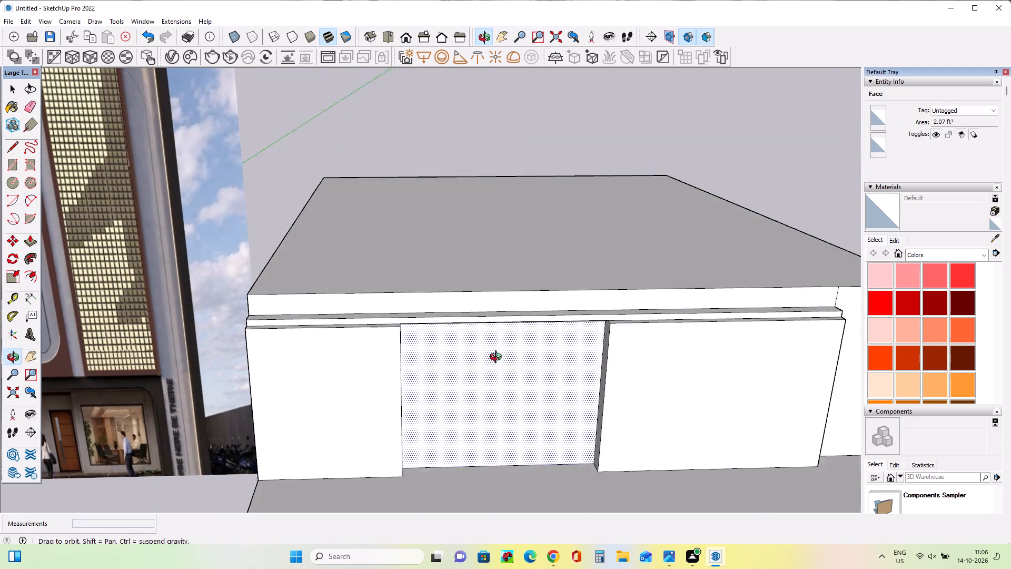
middle_click_drag(498, 358, 483, 338)
scroll(483, 340, "down", 8)
middle_click(782, 429)
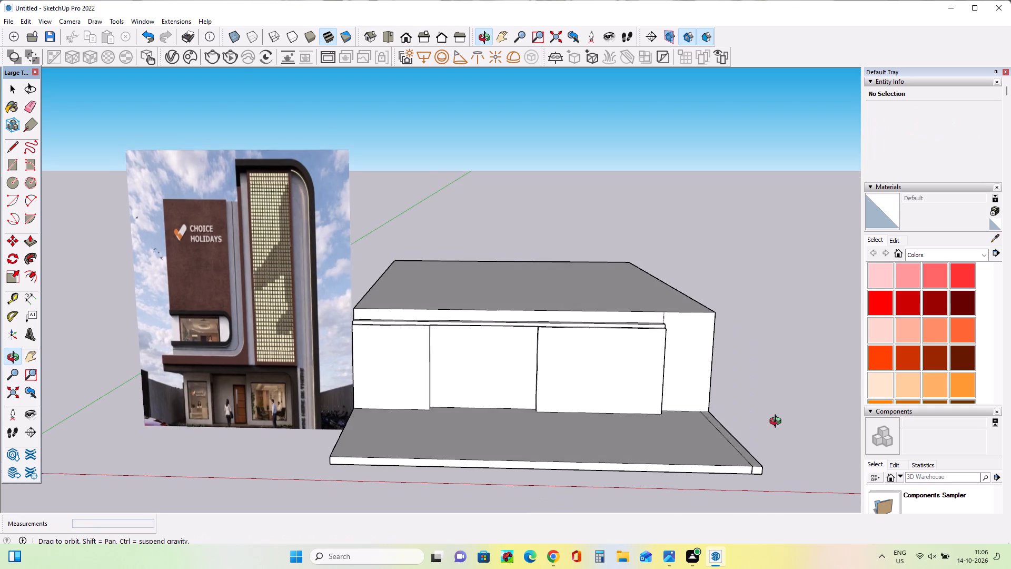
scroll(659, 410, "up", 3)
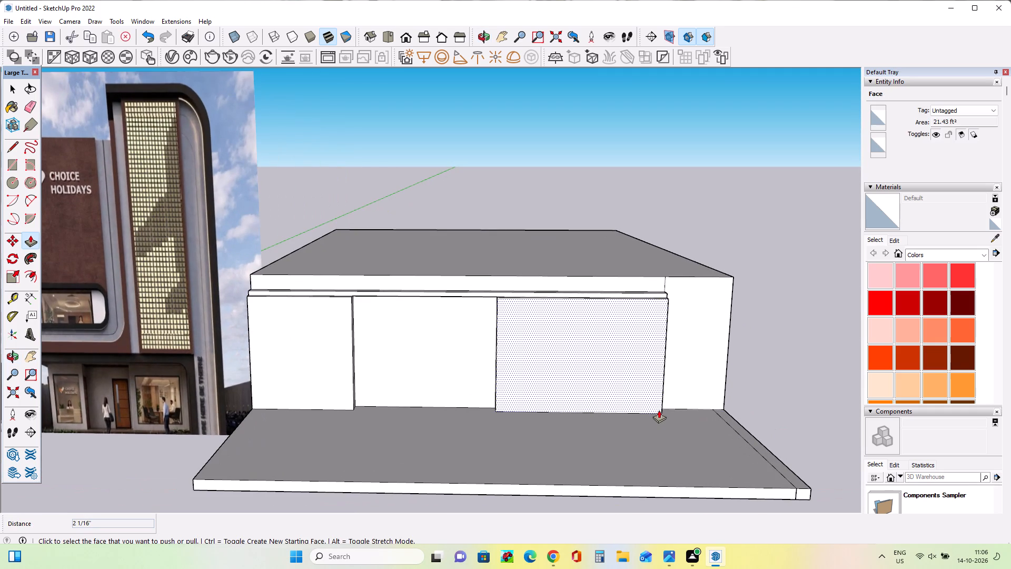
left_click(14, 164)
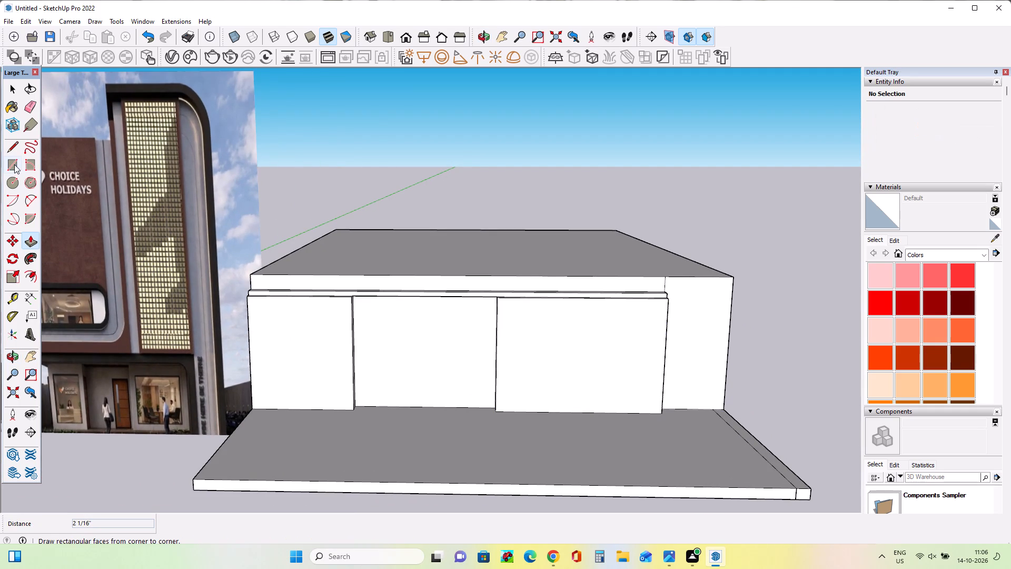
left_click(523, 315)
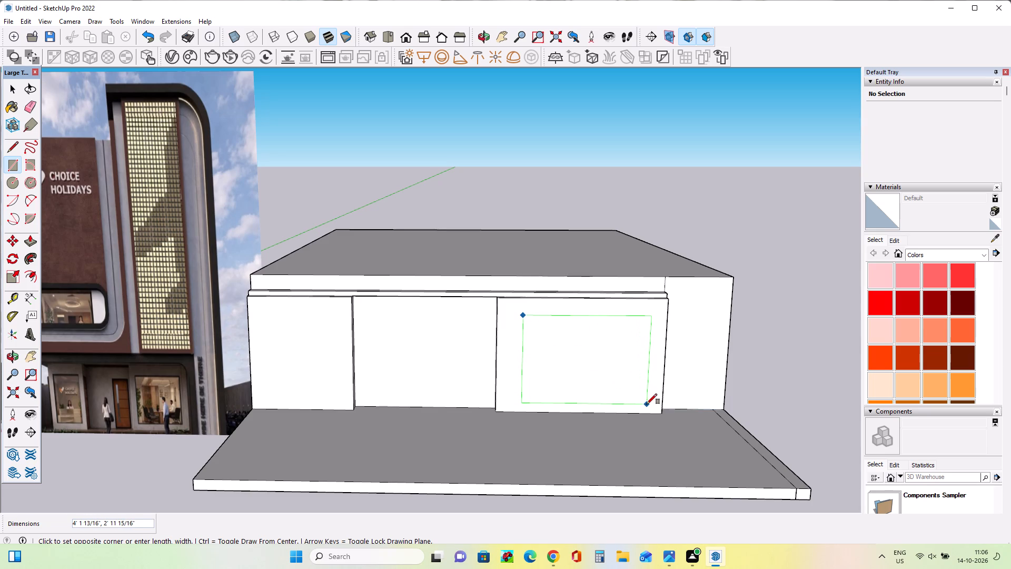
left_click(648, 404)
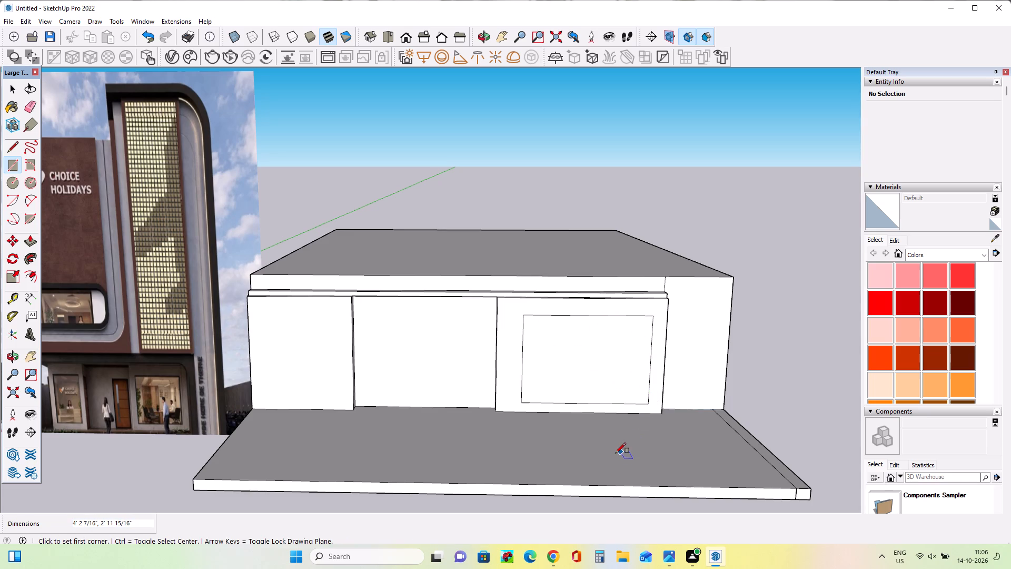
Draw a tangent arc of about 9 3/4" radius across the right front panel's upper outer corner.
middle_click_drag(617, 453, 643, 466)
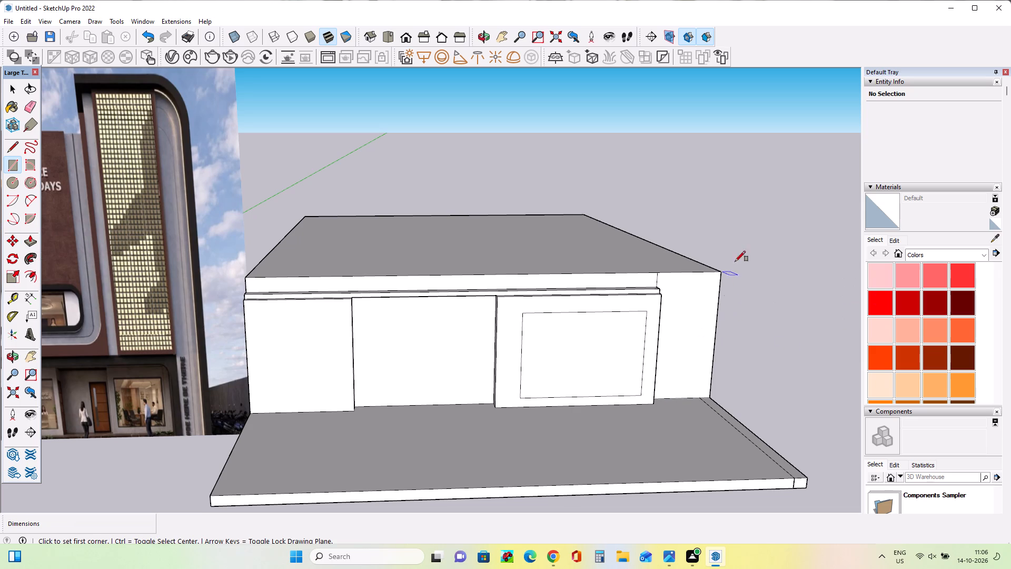
left_click(34, 206)
left_click(29, 198)
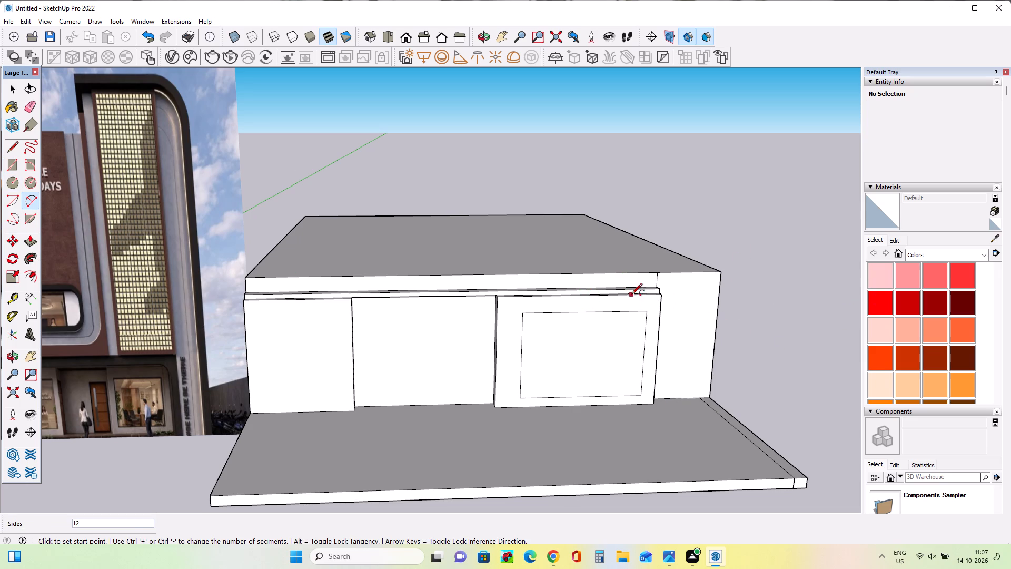
left_click(638, 294)
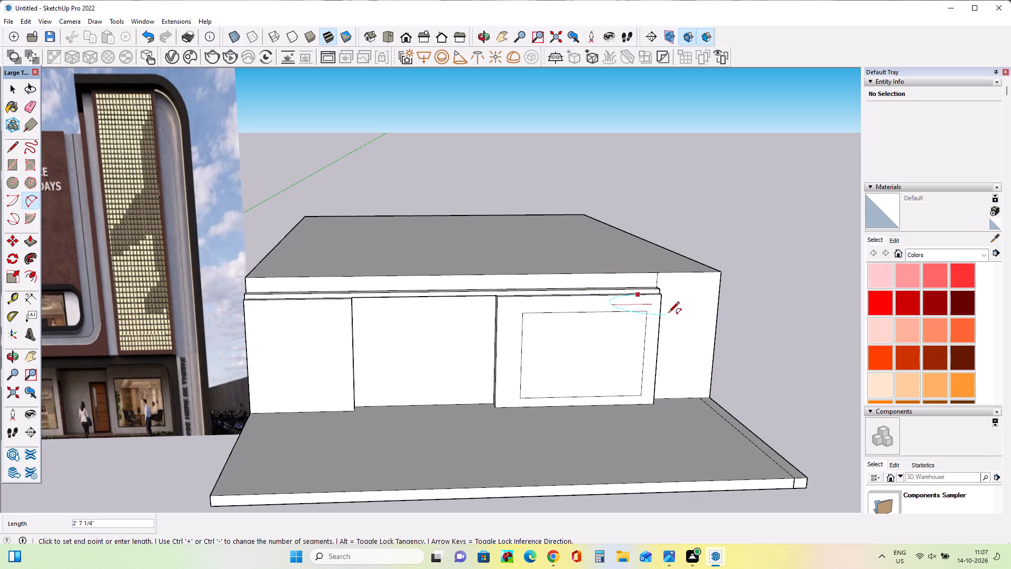
left_click(660, 315)
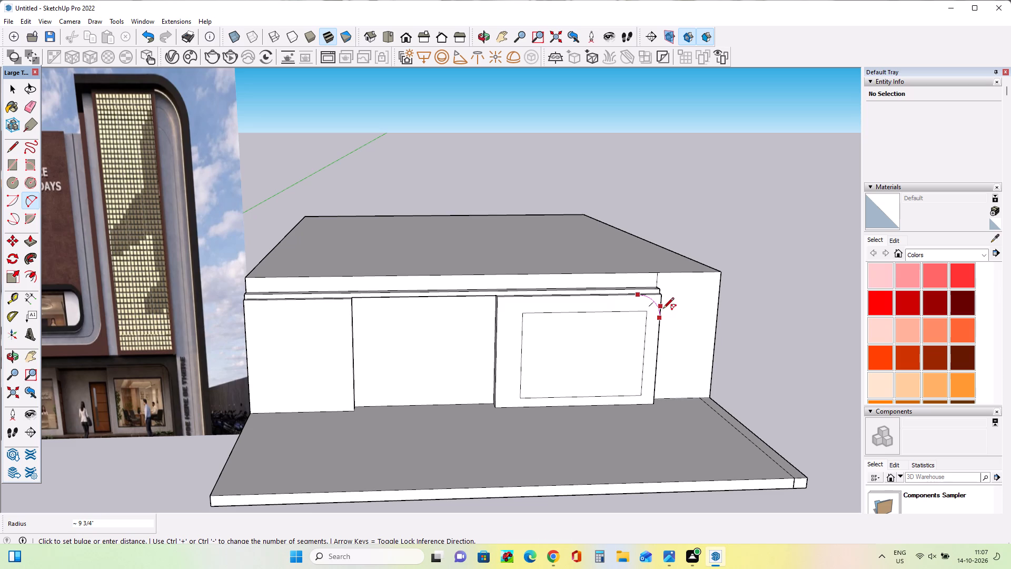
left_click(663, 309)
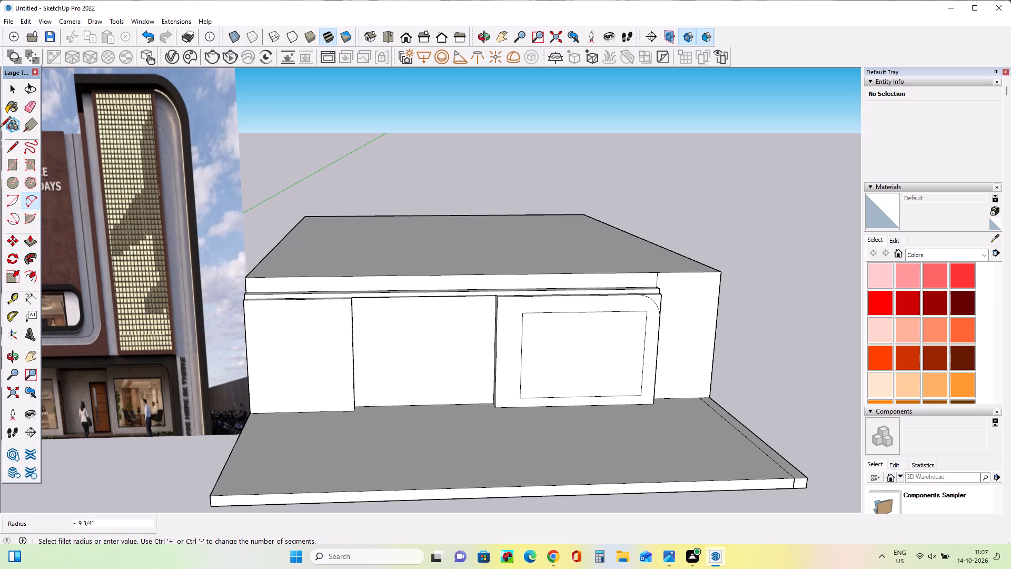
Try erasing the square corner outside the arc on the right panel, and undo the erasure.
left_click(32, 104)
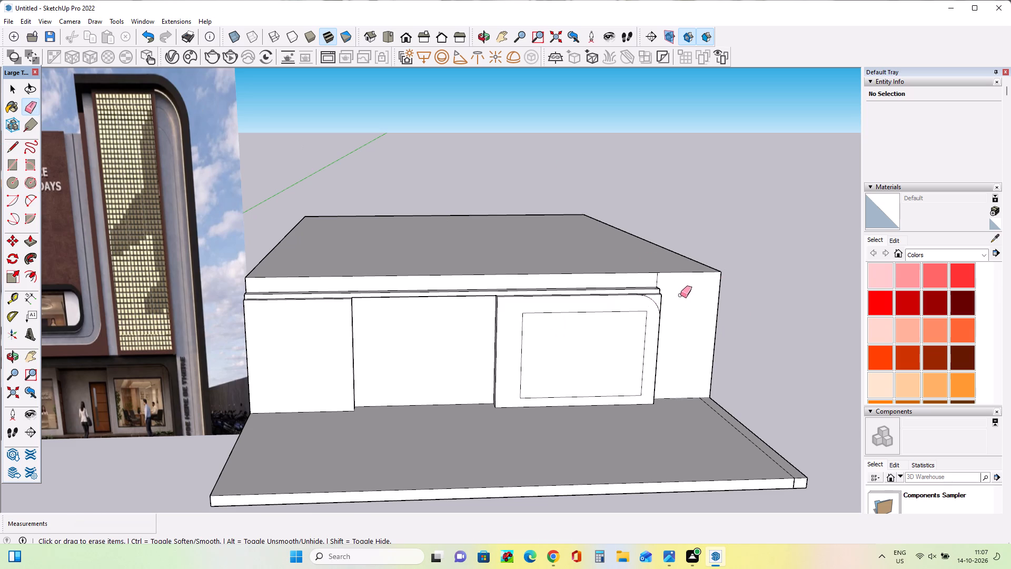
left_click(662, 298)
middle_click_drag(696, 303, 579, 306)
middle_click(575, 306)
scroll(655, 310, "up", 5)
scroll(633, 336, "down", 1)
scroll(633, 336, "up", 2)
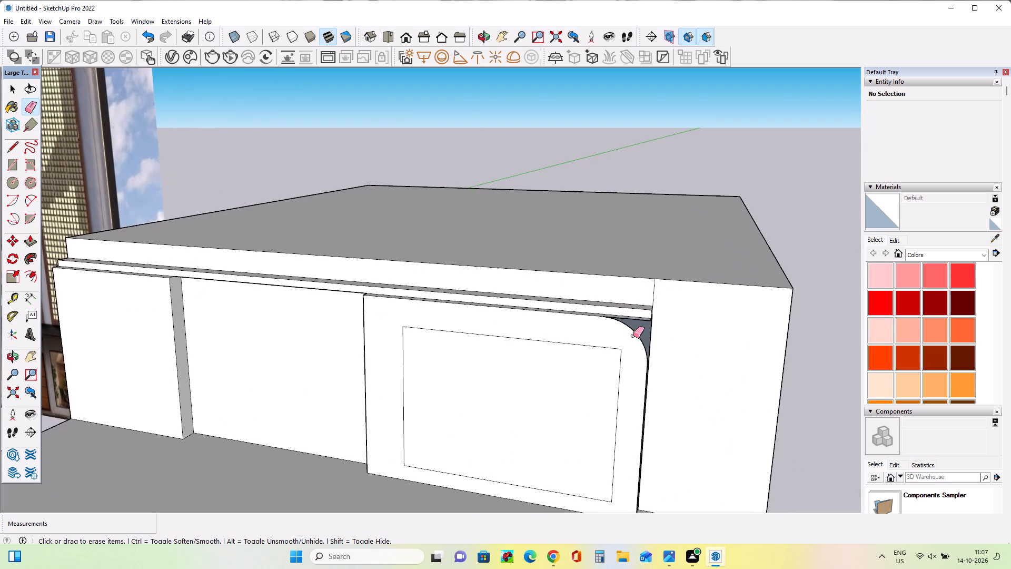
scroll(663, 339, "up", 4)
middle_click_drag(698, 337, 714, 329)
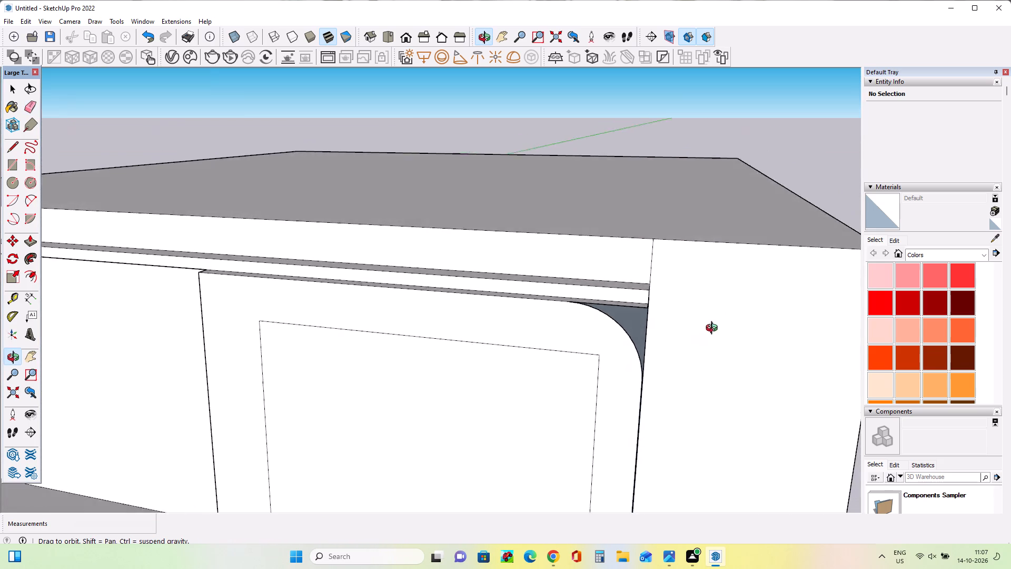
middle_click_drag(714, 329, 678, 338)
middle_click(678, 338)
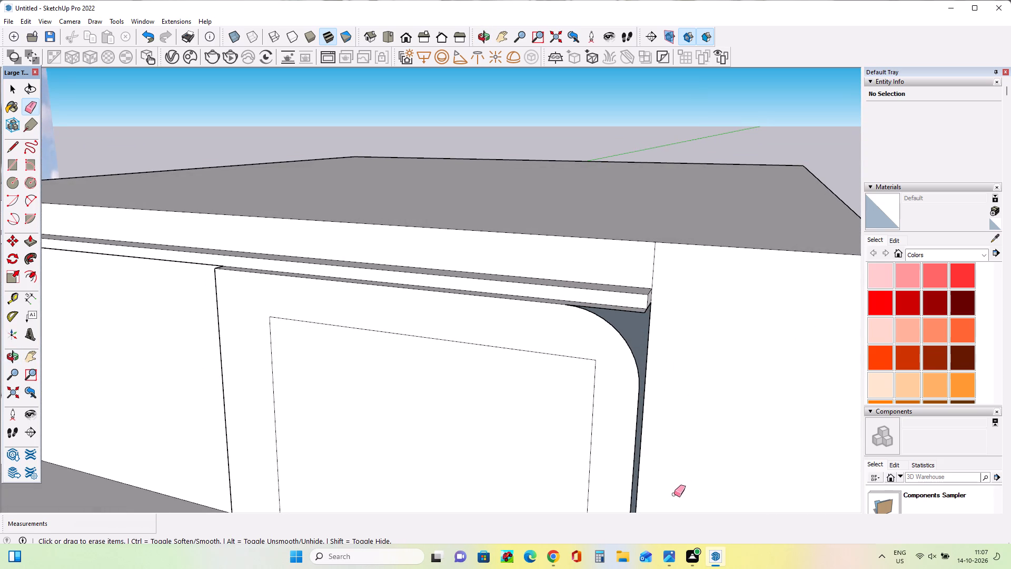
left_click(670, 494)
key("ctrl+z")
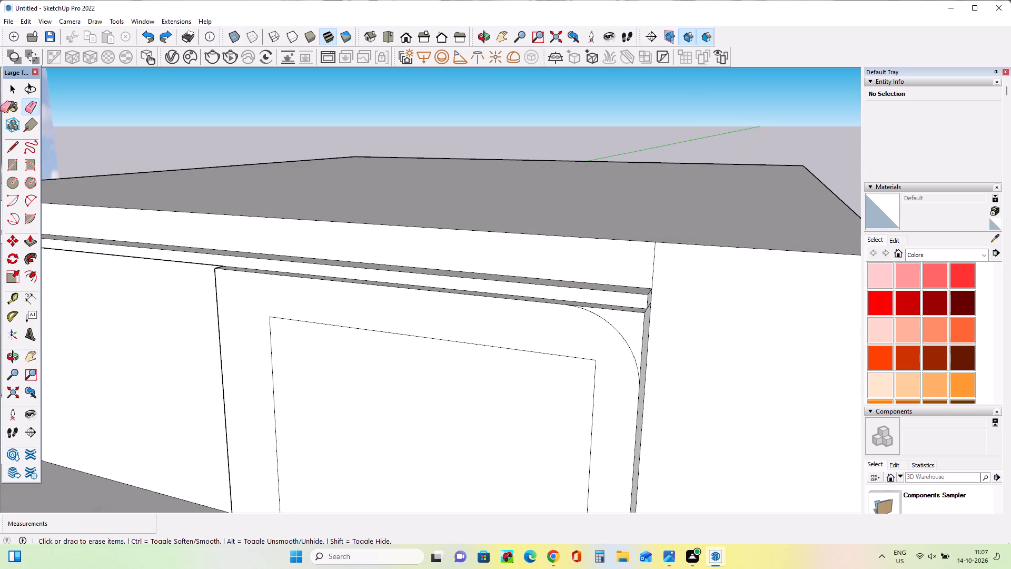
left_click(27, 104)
Push/Pull the corner piece outside the arc on the right panel back about 2 1/16" and slightly further.
left_click(29, 242)
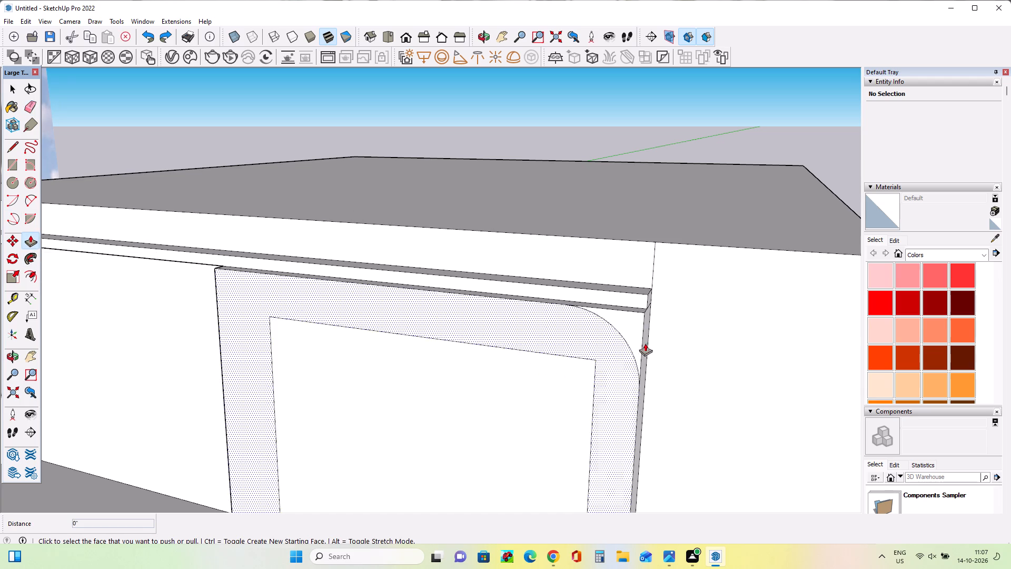
left_click(632, 328)
left_click(642, 317)
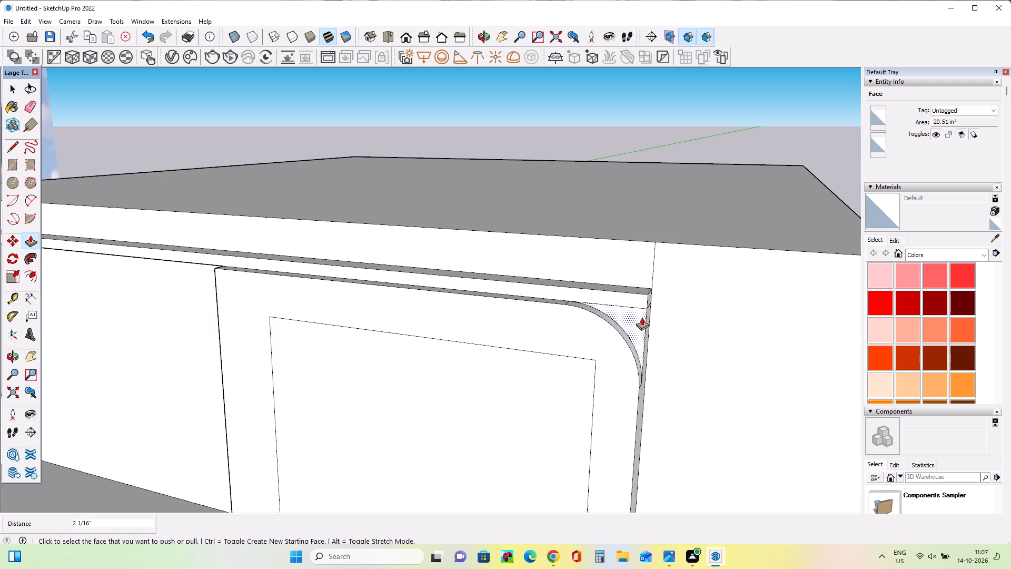
left_click(642, 326)
left_click(649, 317)
left_click(643, 326)
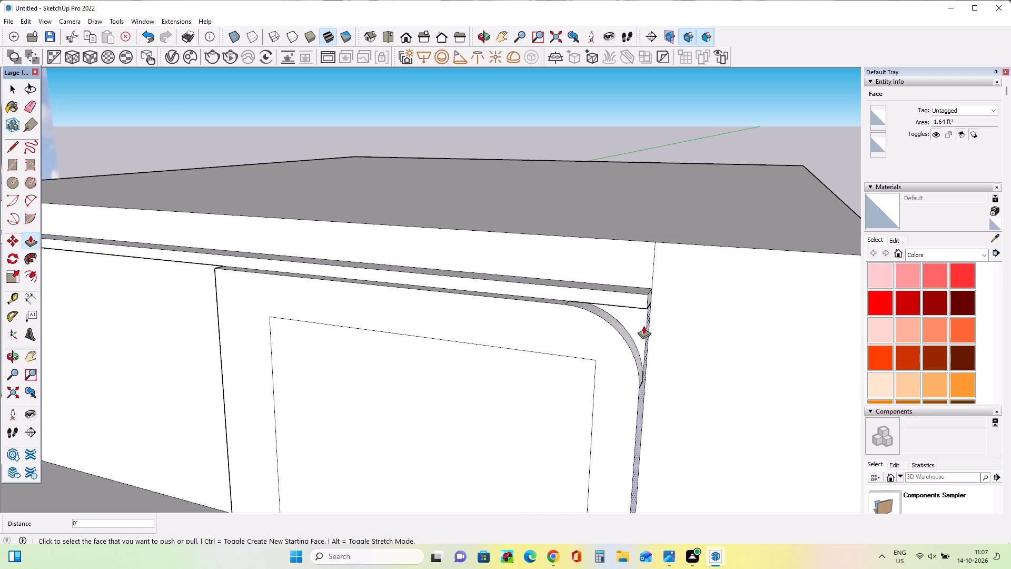
left_click(648, 316)
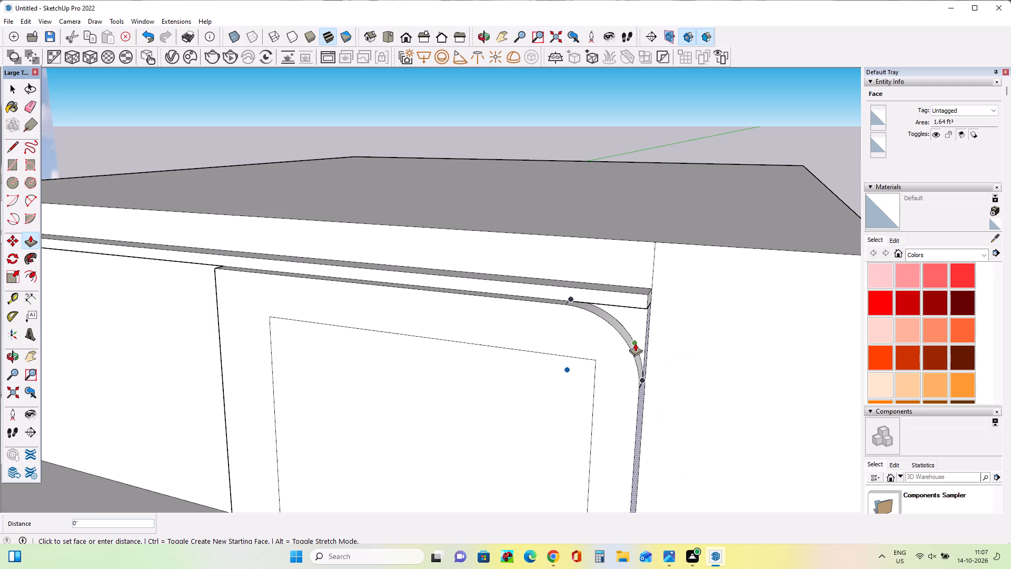
left_click(636, 342)
Draw a line about 2 11/16" long across the right panel's side, from the arc's lower end to the back edge.
middle_click_drag(727, 365, 611, 329)
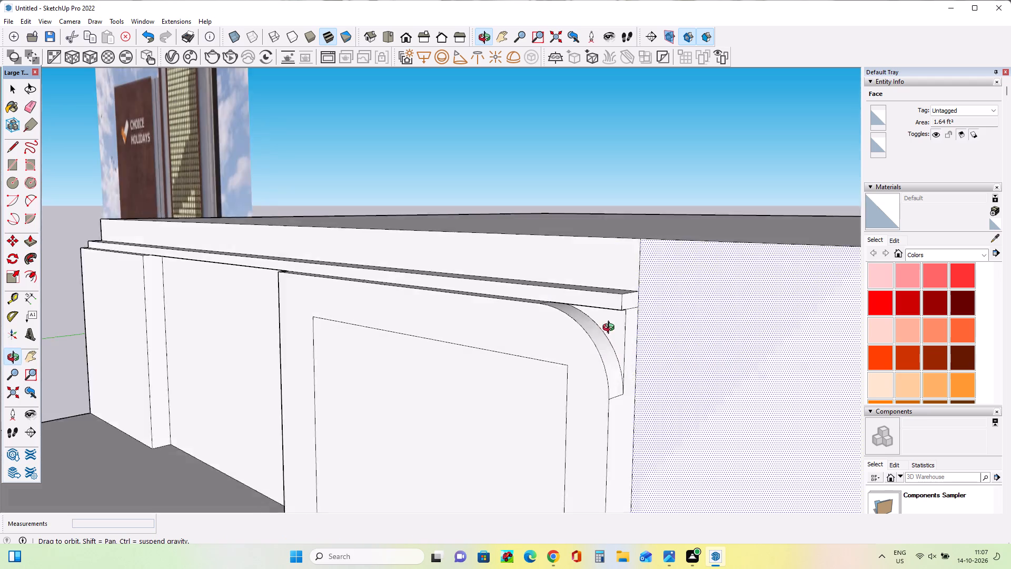
middle_click_drag(611, 329, 606, 327)
scroll(612, 335, "up", 3)
middle_click_drag(629, 391, 621, 381)
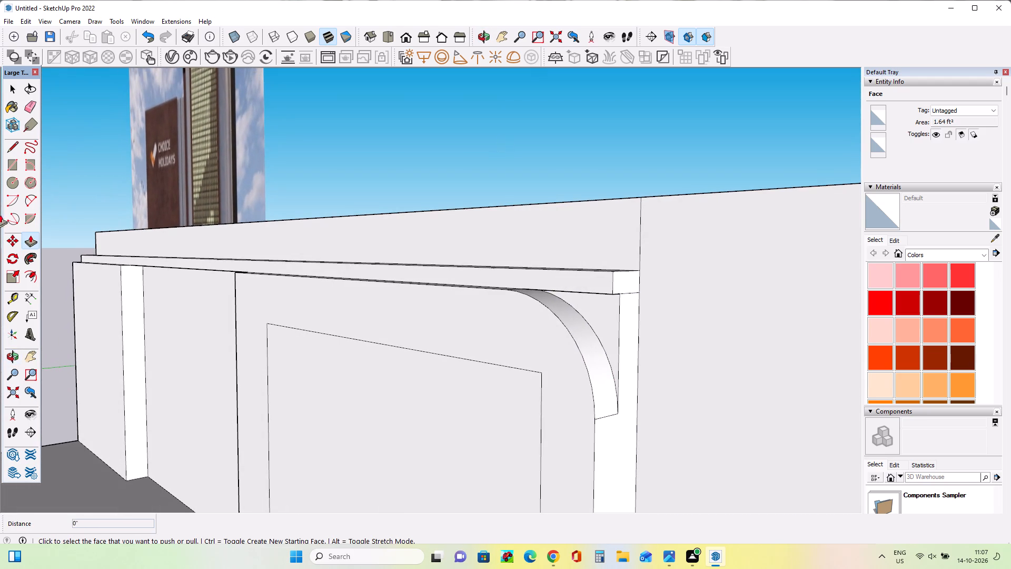
left_click(14, 146)
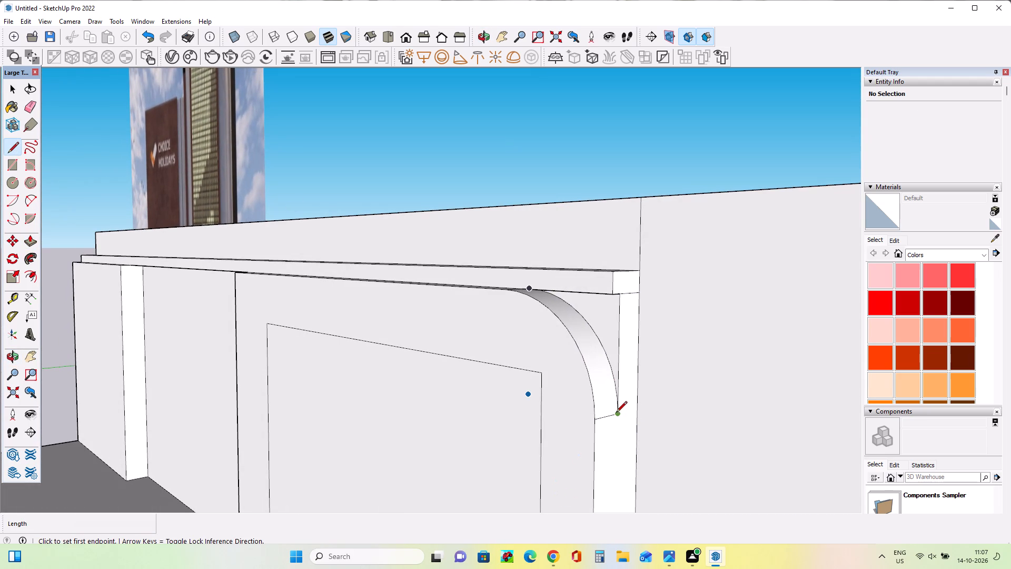
left_click(618, 416)
left_click(637, 407)
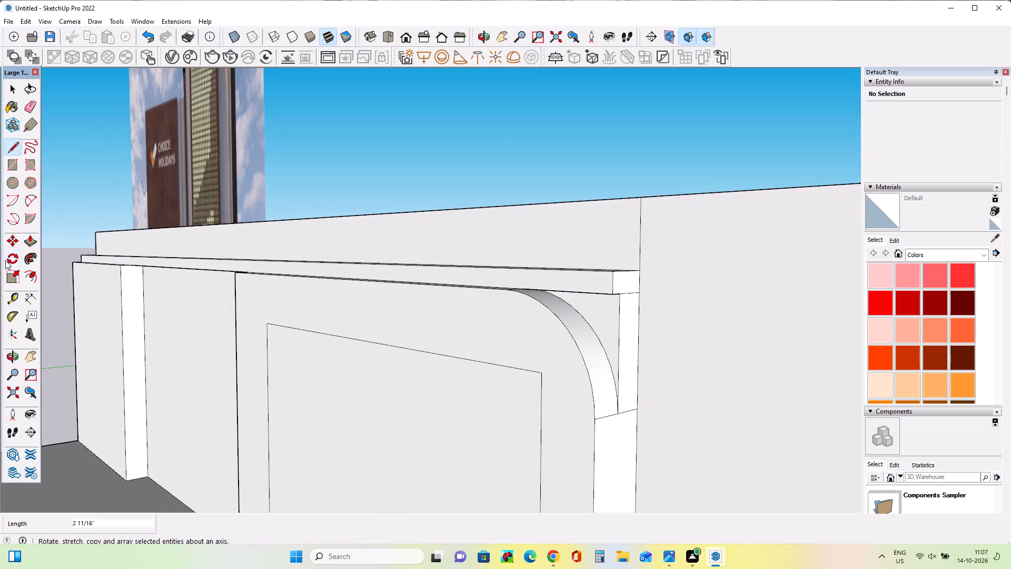
Push/Pull the remaining corner piece outside the arc back about 2 11/16" to the wall behind.
left_click(31, 240)
left_click(602, 319)
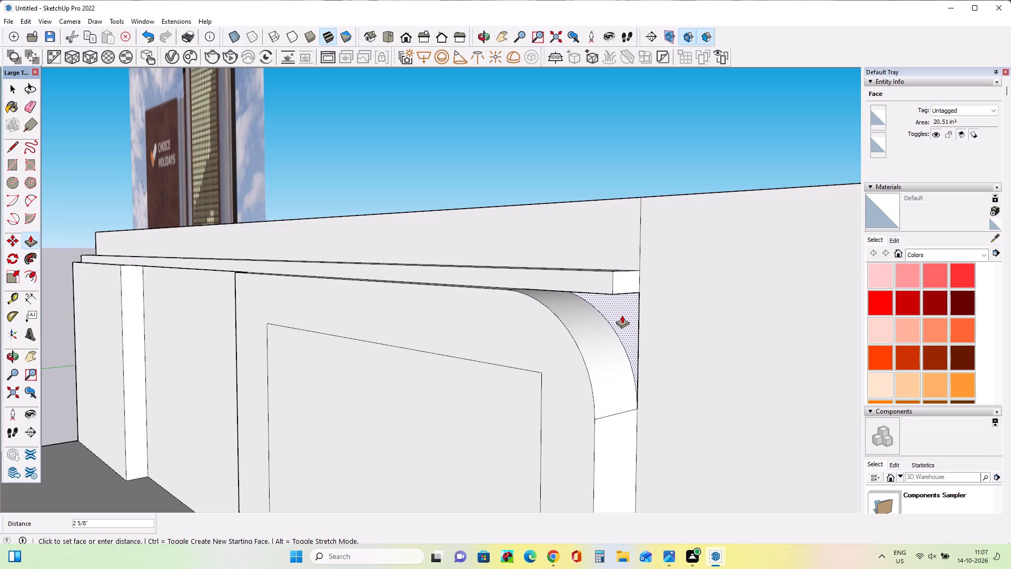
left_click(622, 315)
Compare the front facade and the right panel's rounded corner with the reference image's ground floor.
middle_click_drag(598, 350, 770, 296)
scroll(771, 299, "down", 2)
scroll(716, 310, "down", 12)
middle_click_drag(715, 319, 764, 360)
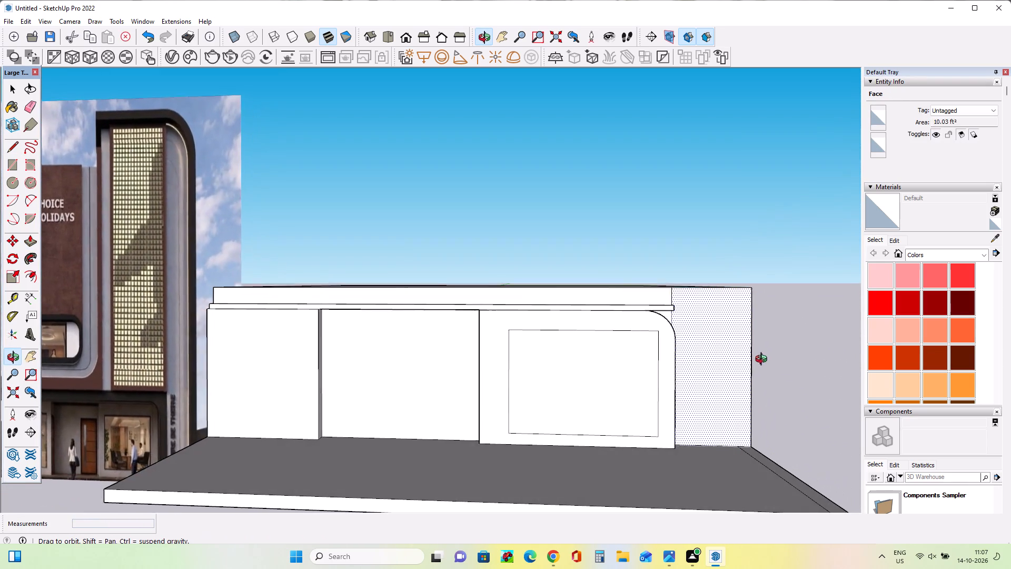
middle_click_drag(764, 360, 764, 360)
scroll(764, 360, "down", 6)
scroll(288, 428, "up", 4)
scroll(355, 424, "up", 6)
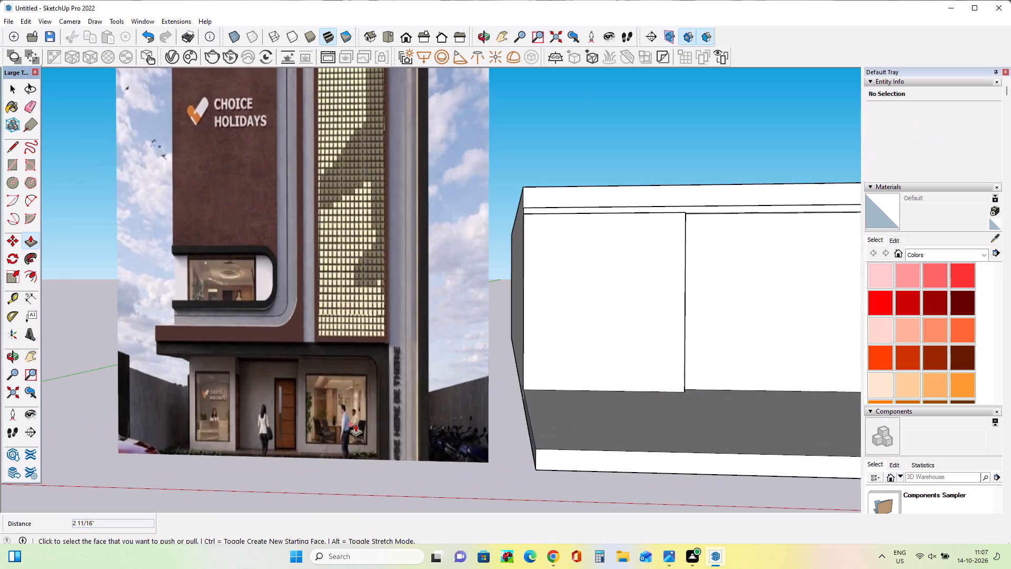
scroll(355, 424, "up", 4)
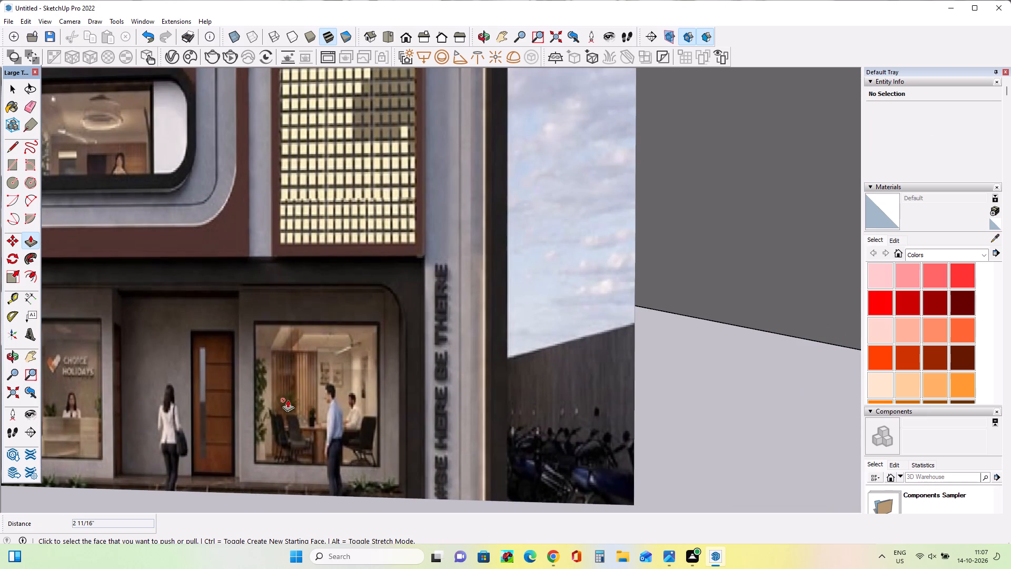
scroll(288, 399, "down", 13)
scroll(286, 399, "up", 1)
scroll(286, 399, "down", 2)
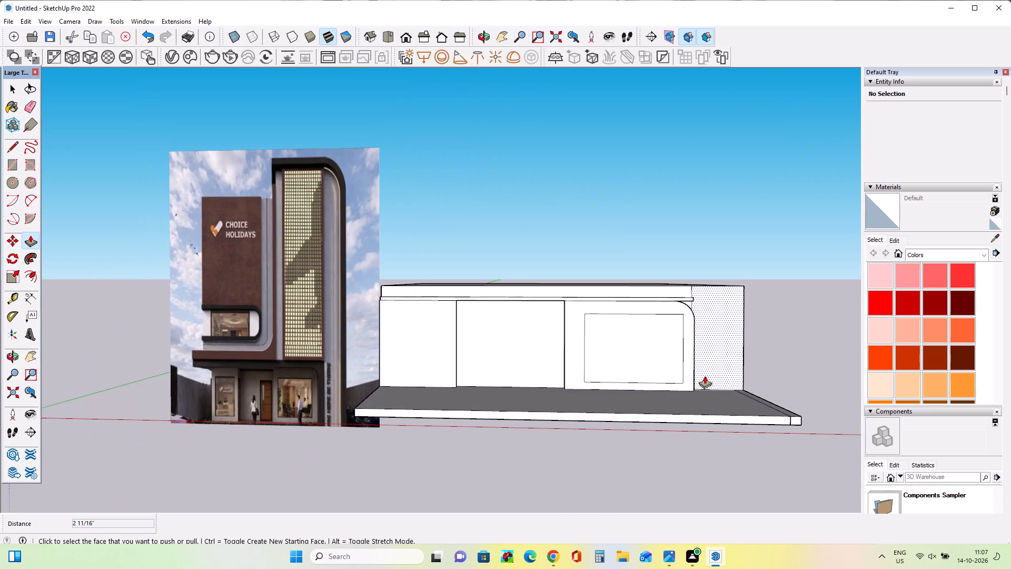
scroll(698, 330, "up", 12)
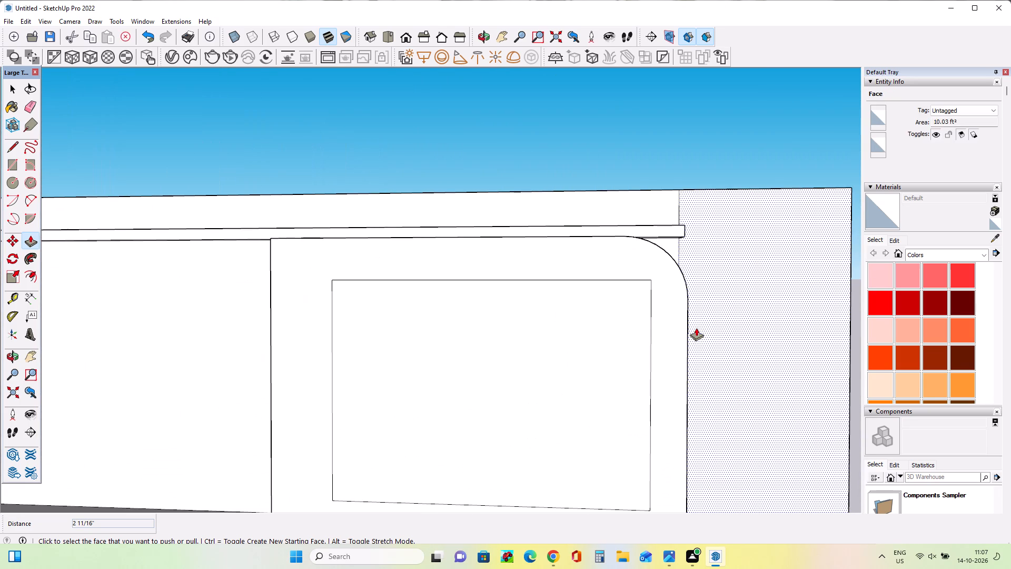
scroll(696, 328, "down", 3)
Push/Pull the end face of the strip above the right panel inward about 9 5/8", to the start of the arc.
middle_click_drag(699, 321, 579, 354)
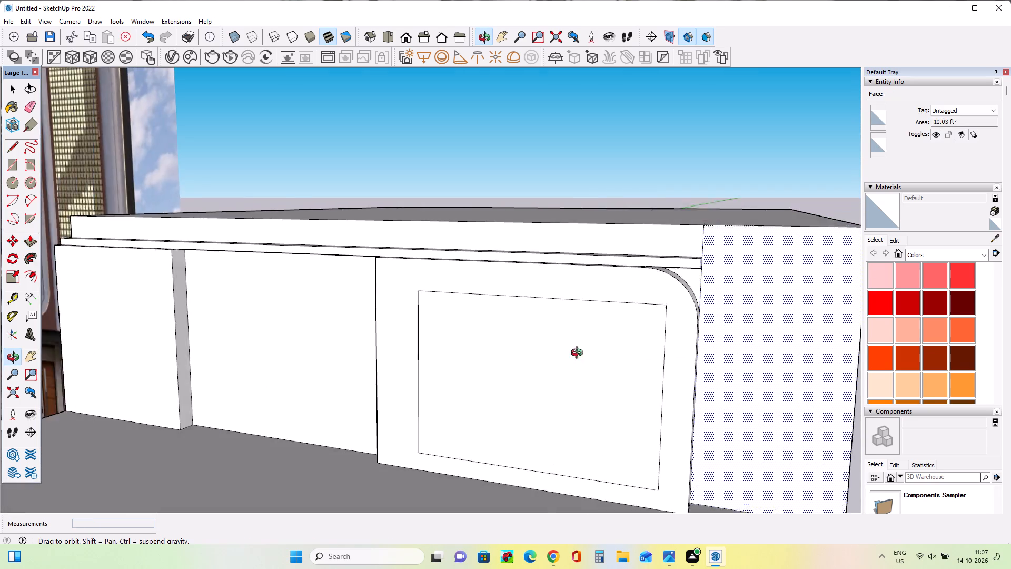
middle_click_drag(579, 354, 524, 354)
left_click(690, 268)
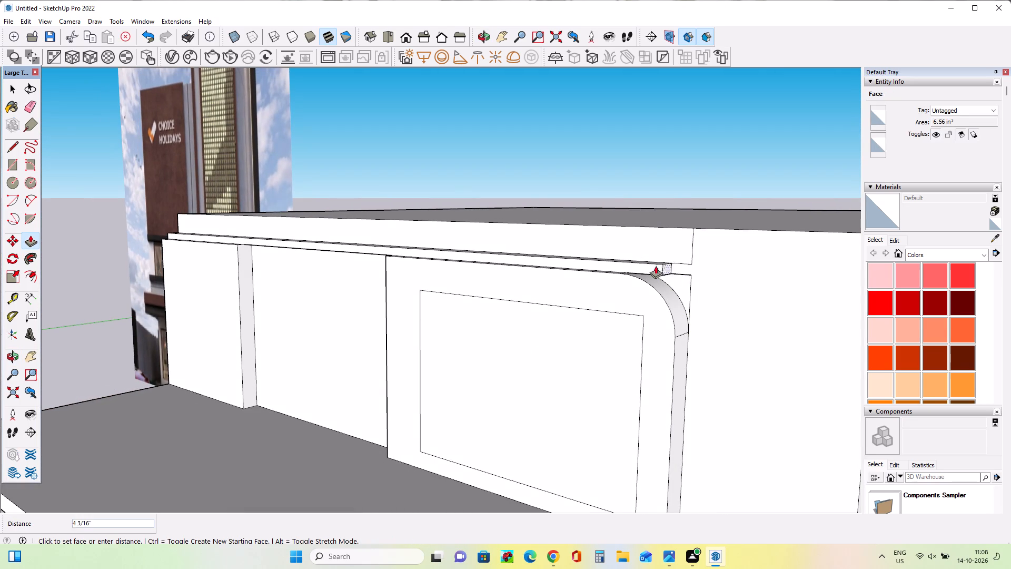
left_click(636, 266)
Erase the leftover edges on the wall outside the right panel's rounded corner.
middle_click_drag(672, 311, 812, 252)
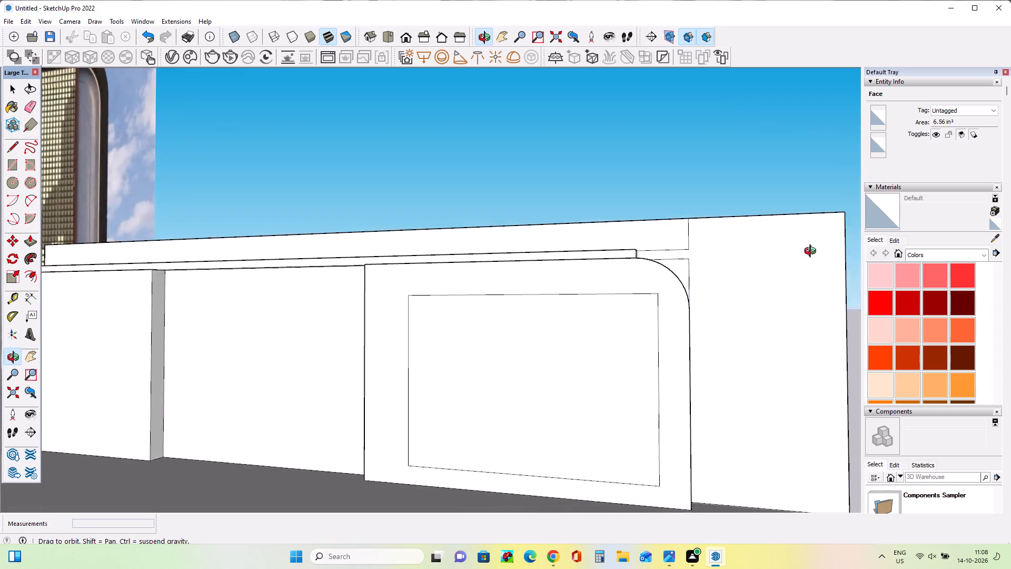
middle_click_drag(812, 252, 845, 246)
middle_click_drag(730, 309, 733, 324)
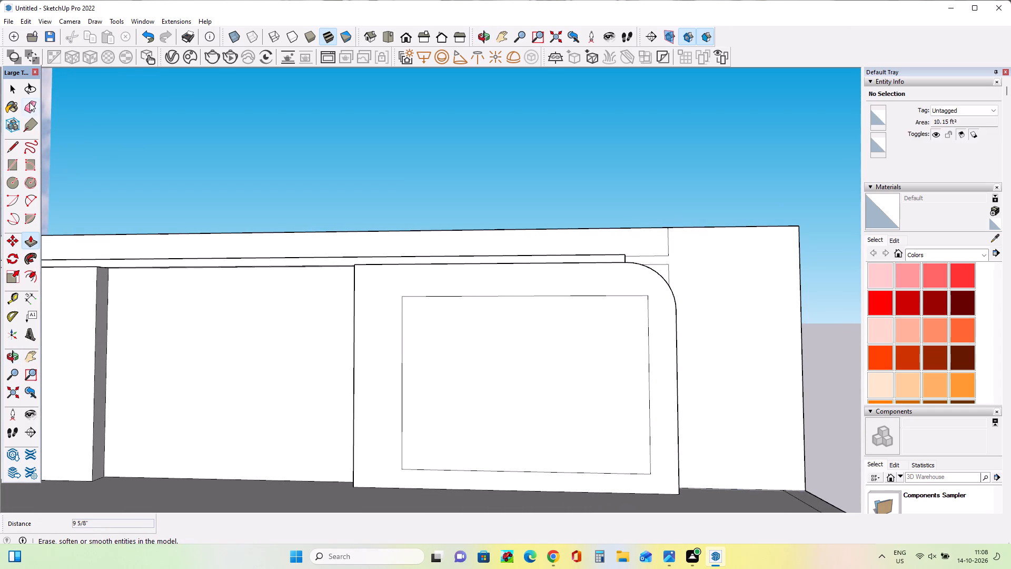
left_click(29, 102)
left_click_drag(666, 262, 671, 273)
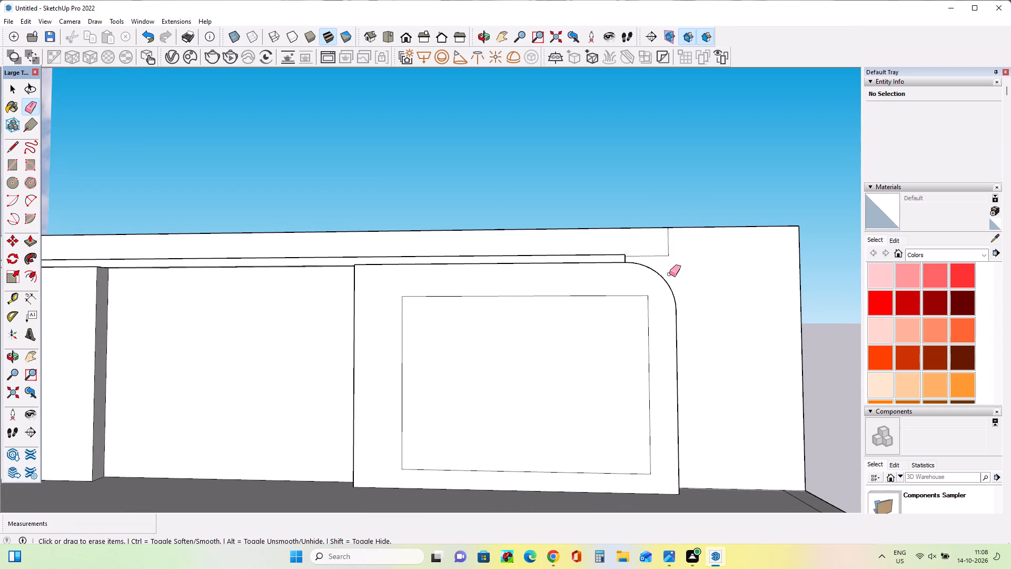
Examine the reference image's ground-floor window surround and compare it with the modelled facade.
middle_click_drag(644, 287, 689, 310)
scroll(638, 315, "down", 4)
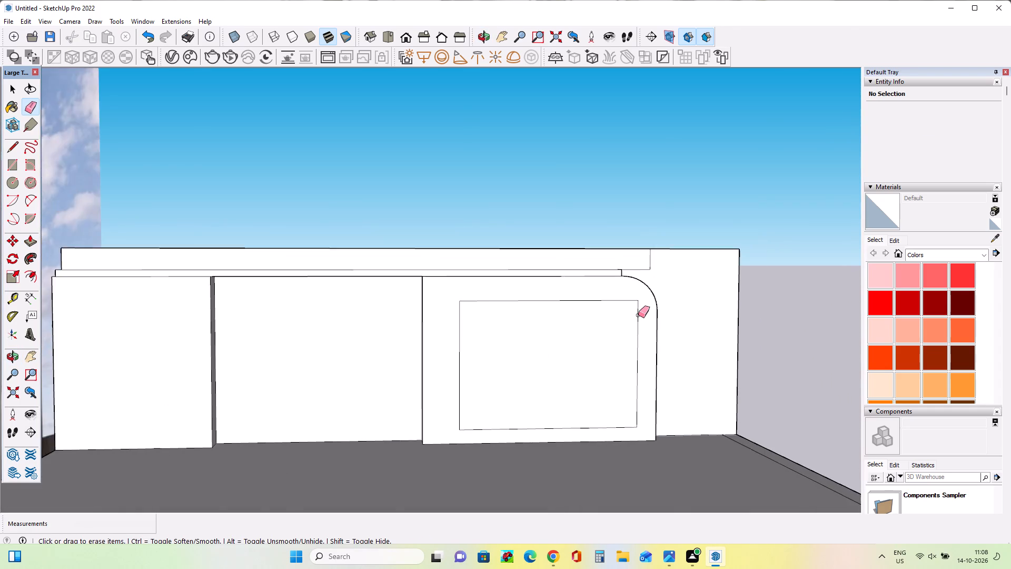
scroll(639, 315, "down", 6)
scroll(243, 373, "up", 2)
scroll(243, 373, "down", 1)
scroll(243, 373, "up", 3)
scroll(262, 397, "down", 1)
scroll(262, 397, "up", 4)
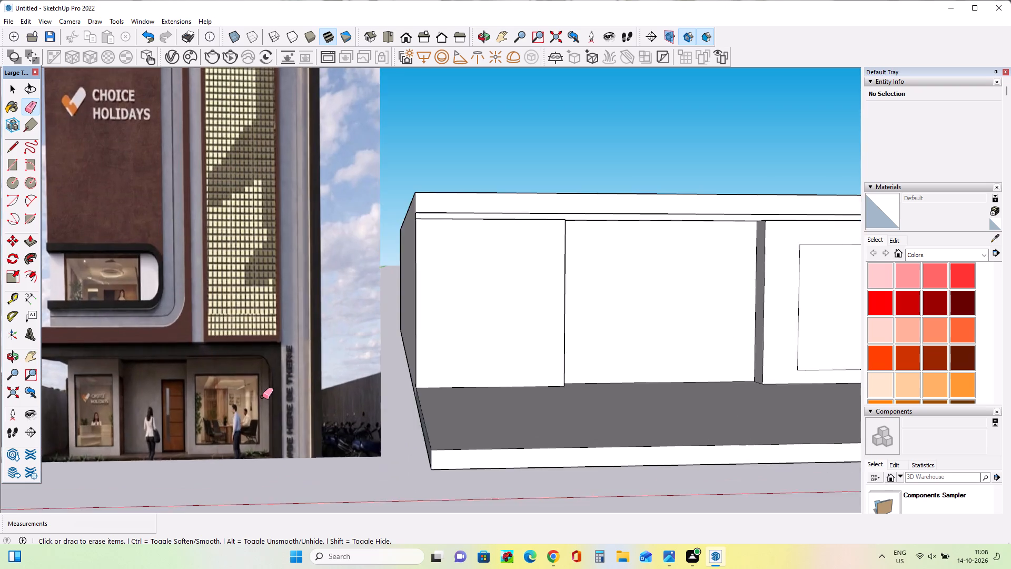
scroll(262, 397, "up", 4)
scroll(262, 397, "down", 3)
scroll(262, 397, "up", 1)
scroll(262, 397, "down", 16)
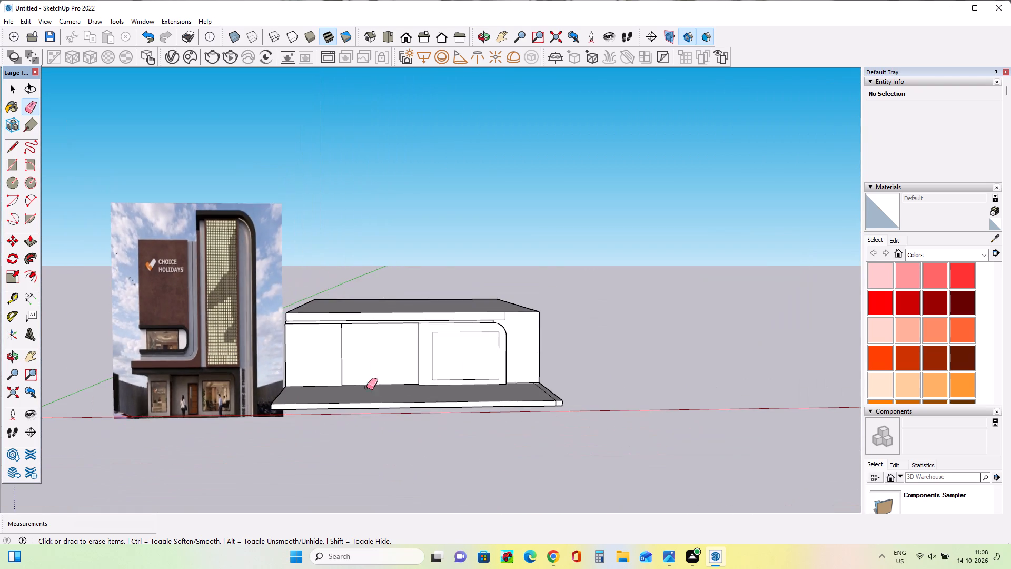
scroll(462, 370, "up", 1)
scroll(462, 370, "down", 1)
scroll(462, 370, "up", 10)
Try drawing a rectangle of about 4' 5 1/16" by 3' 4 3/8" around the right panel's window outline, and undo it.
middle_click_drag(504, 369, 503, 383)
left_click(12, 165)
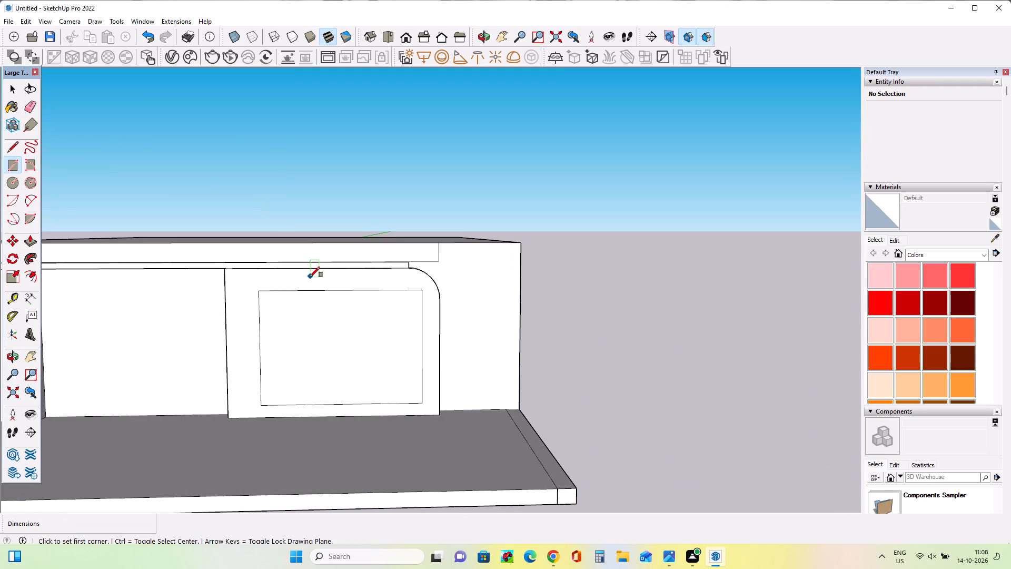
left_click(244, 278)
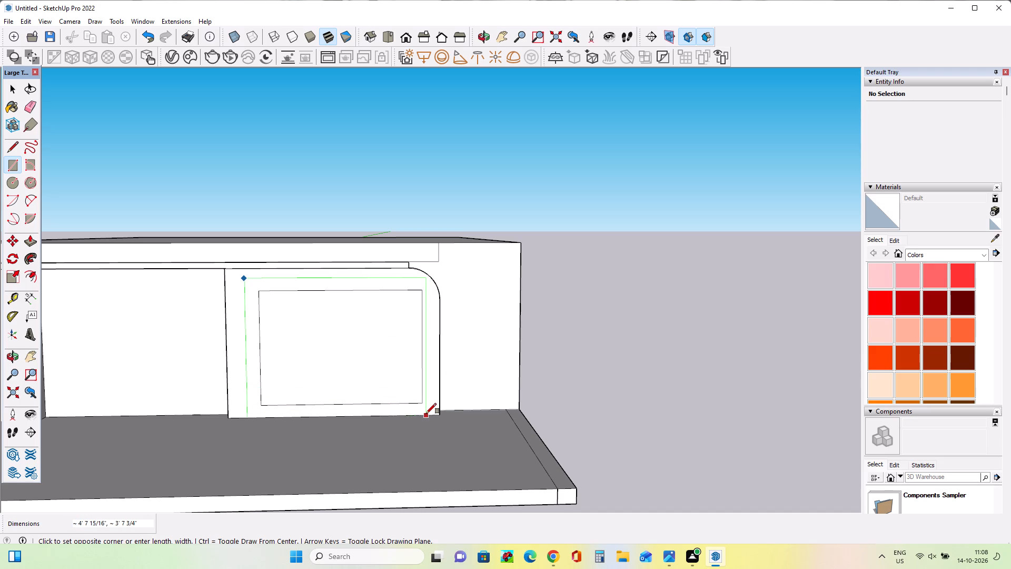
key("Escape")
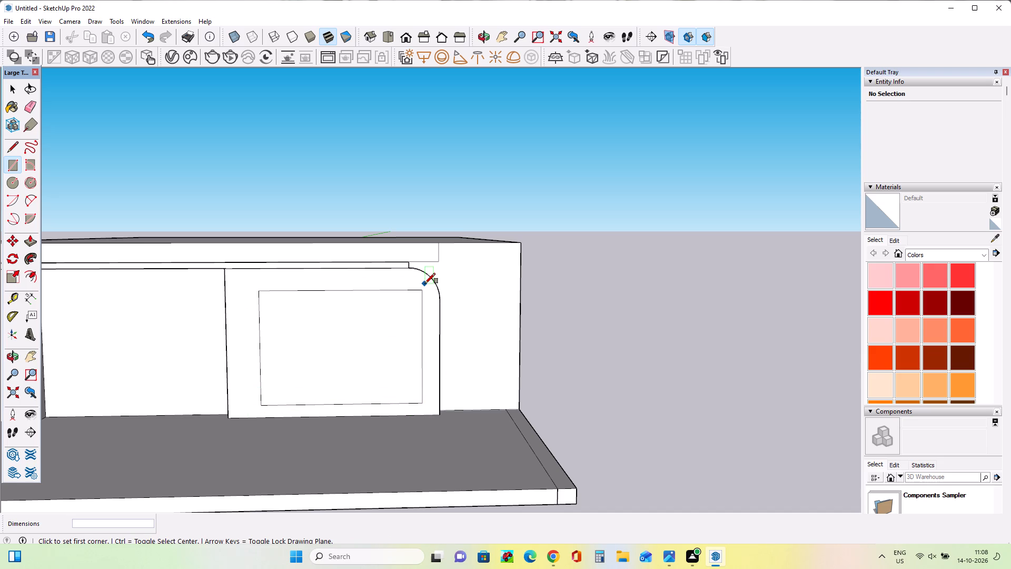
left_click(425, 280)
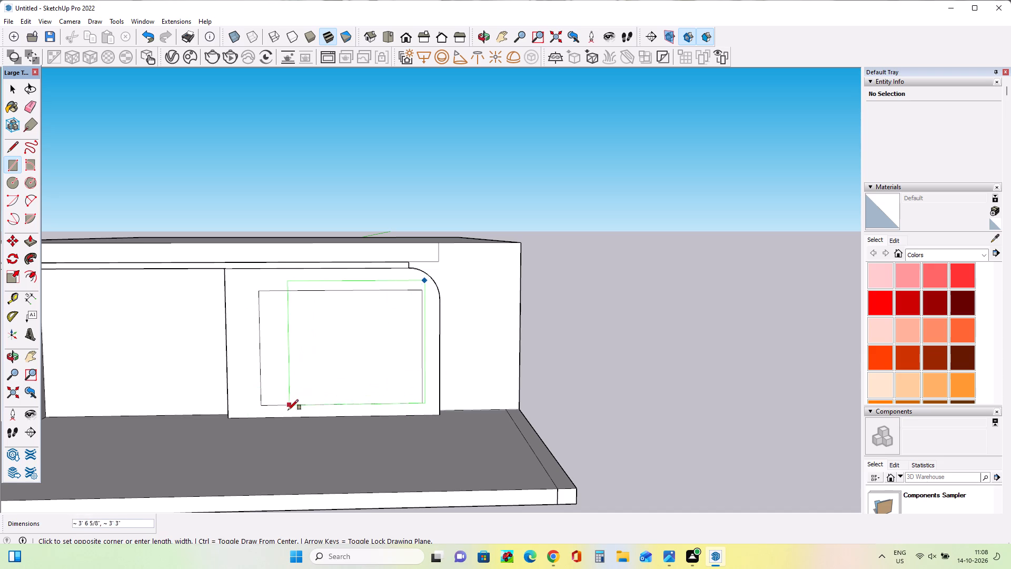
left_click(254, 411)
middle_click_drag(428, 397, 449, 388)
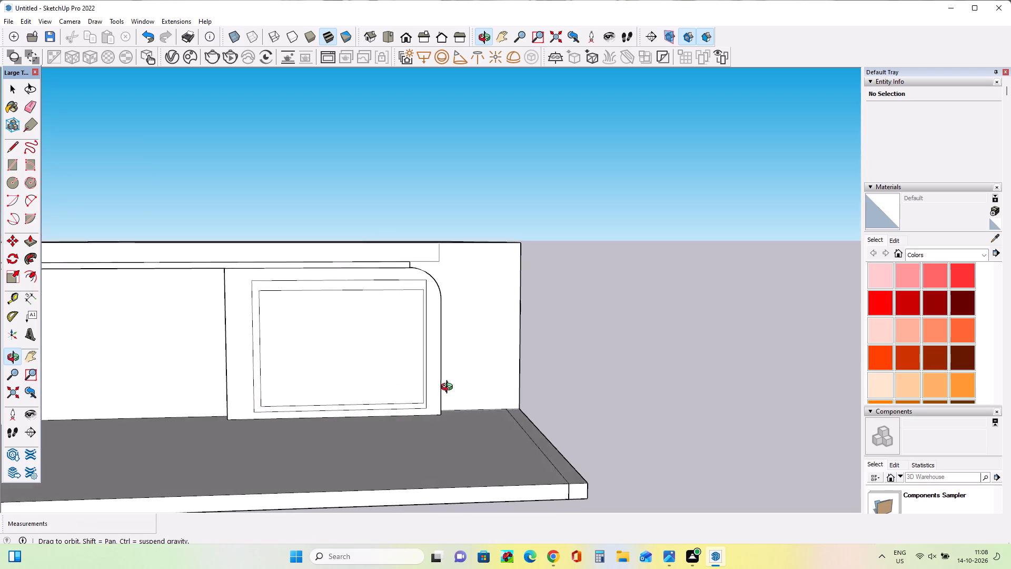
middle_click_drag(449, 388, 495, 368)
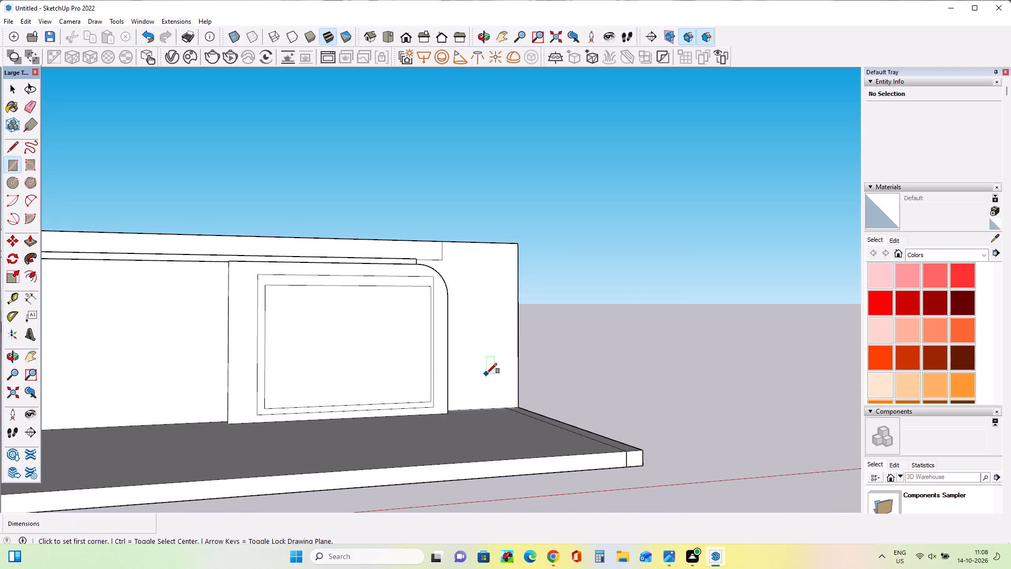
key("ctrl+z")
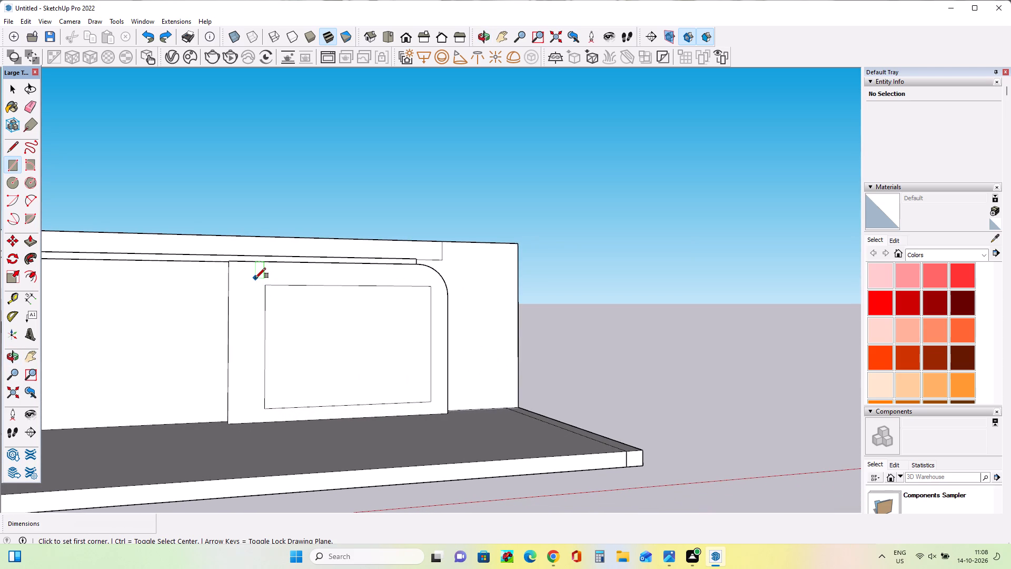
Draw a rectangle about 4' 6 5/16" by 3' 3 1/2" around the window outline on the right panel.
left_click(257, 282)
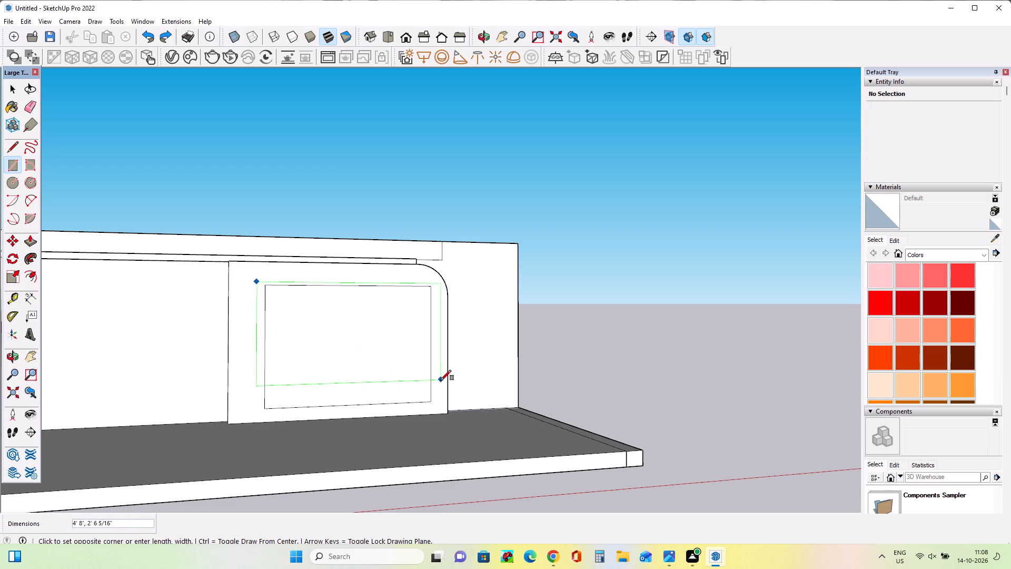
key("Escape")
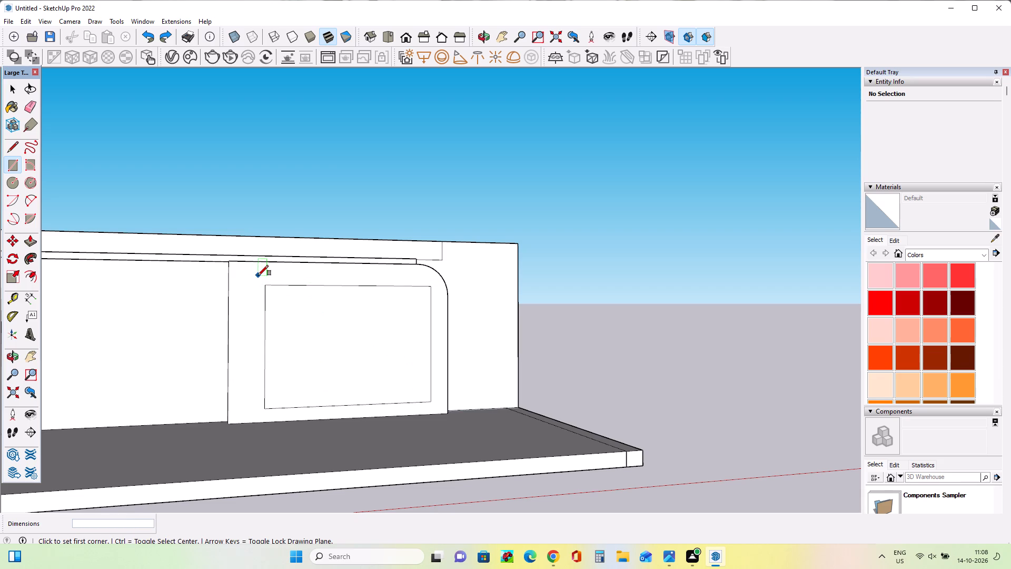
left_click(258, 278)
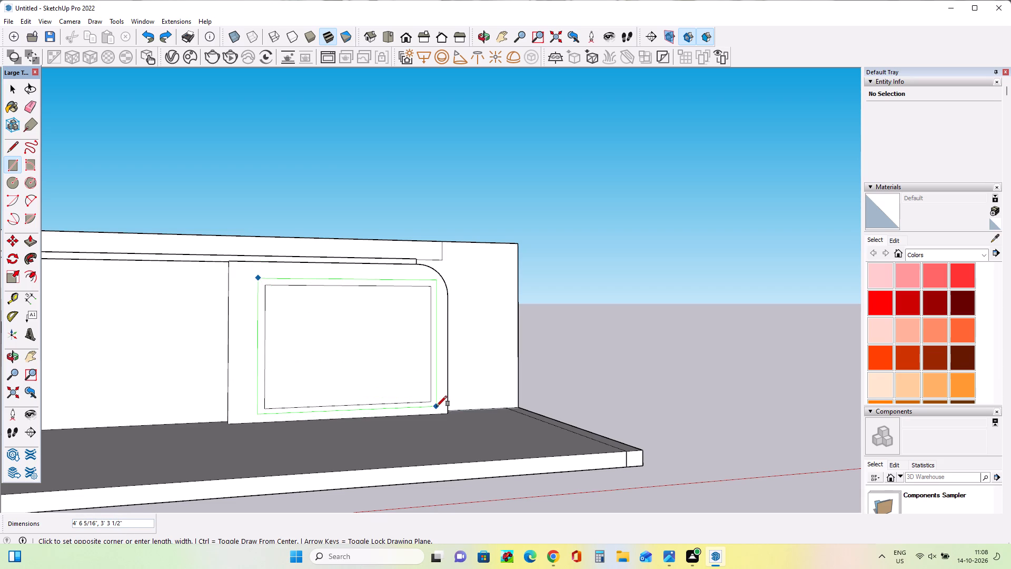
left_click(438, 406)
Push/Pull the border band between the two window rectangles by about 1/4".
middle_click_drag(525, 410, 483, 409)
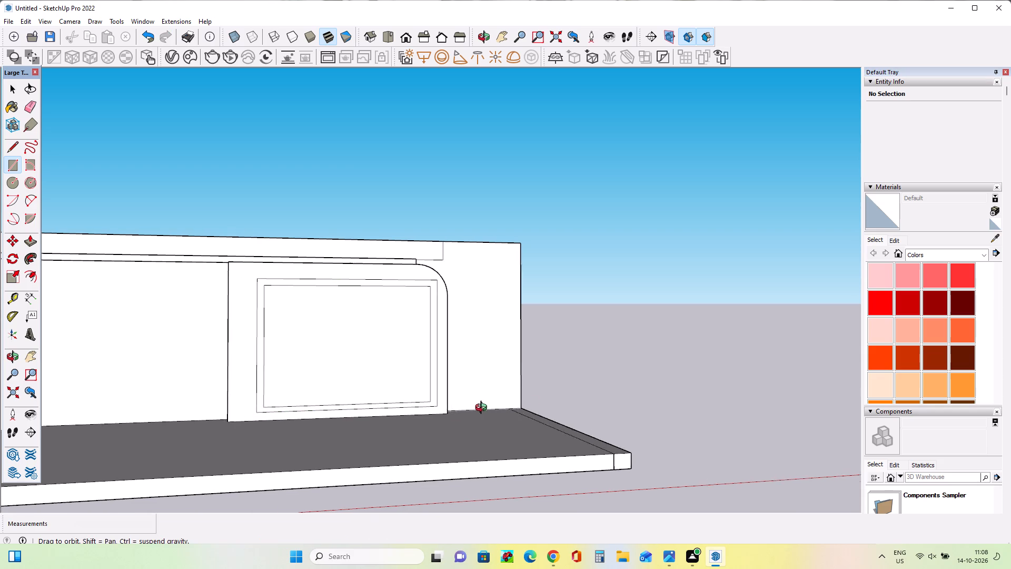
middle_click_drag(483, 409, 458, 410)
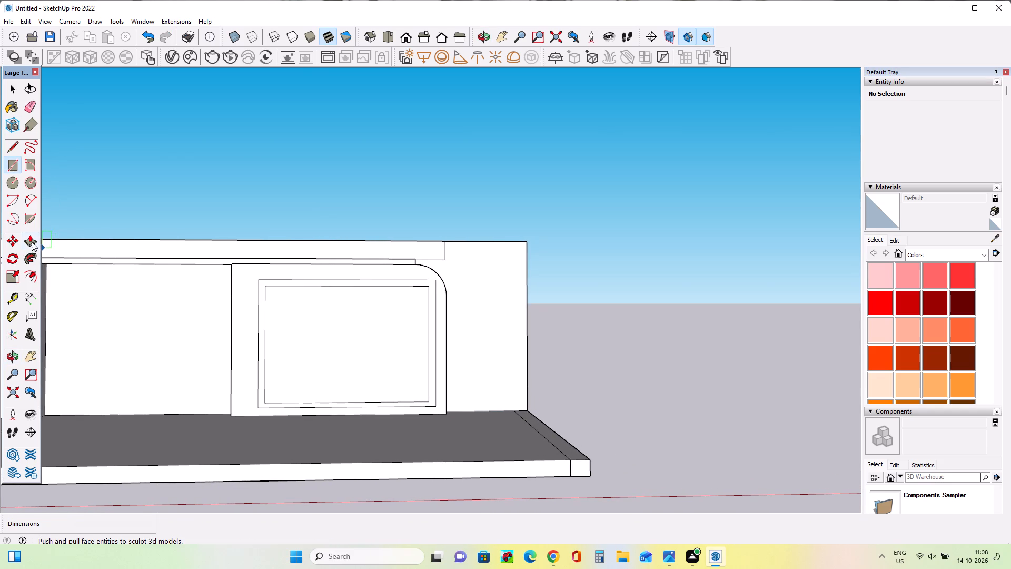
left_click(27, 240)
left_click(334, 281)
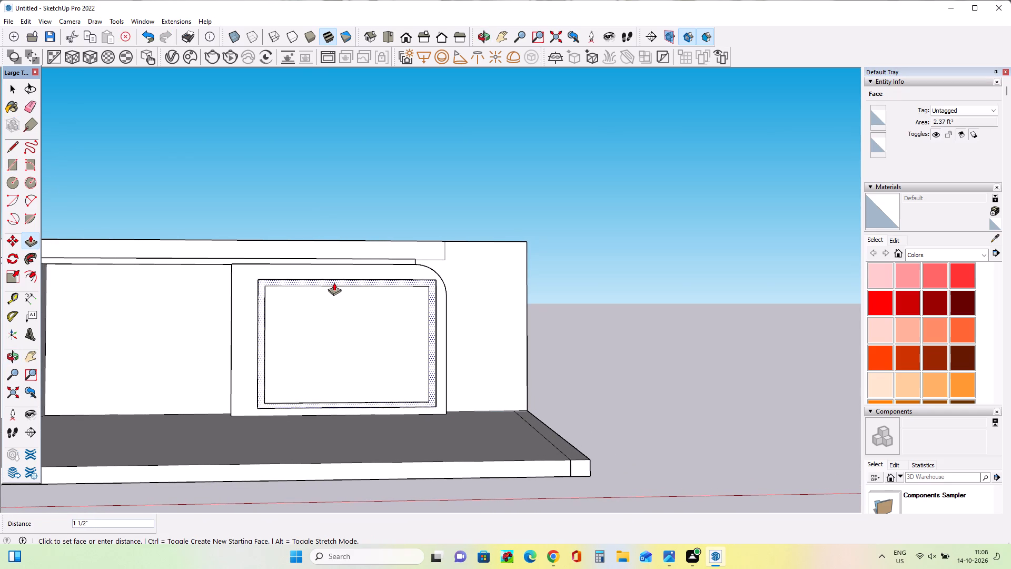
left_click(334, 282)
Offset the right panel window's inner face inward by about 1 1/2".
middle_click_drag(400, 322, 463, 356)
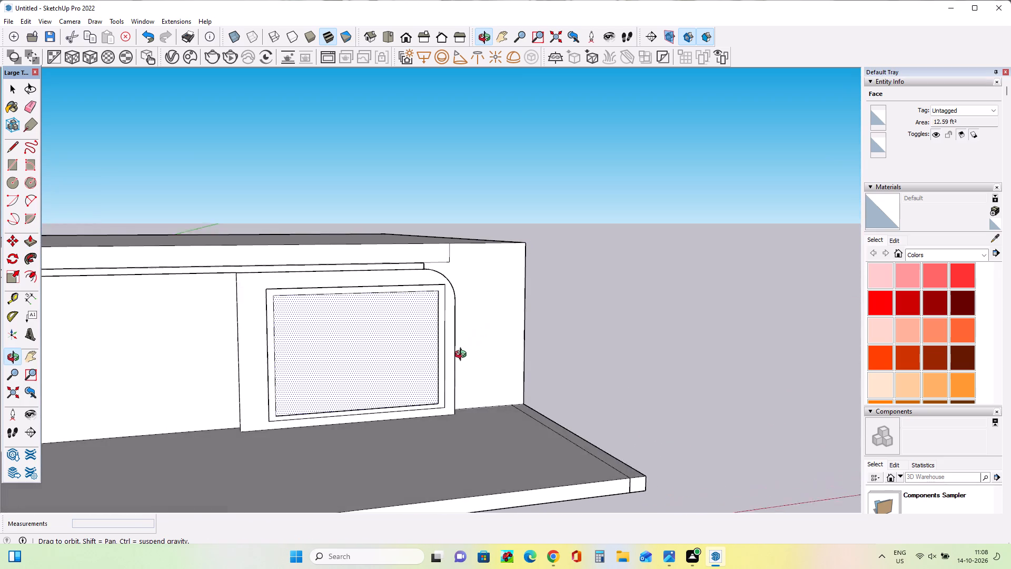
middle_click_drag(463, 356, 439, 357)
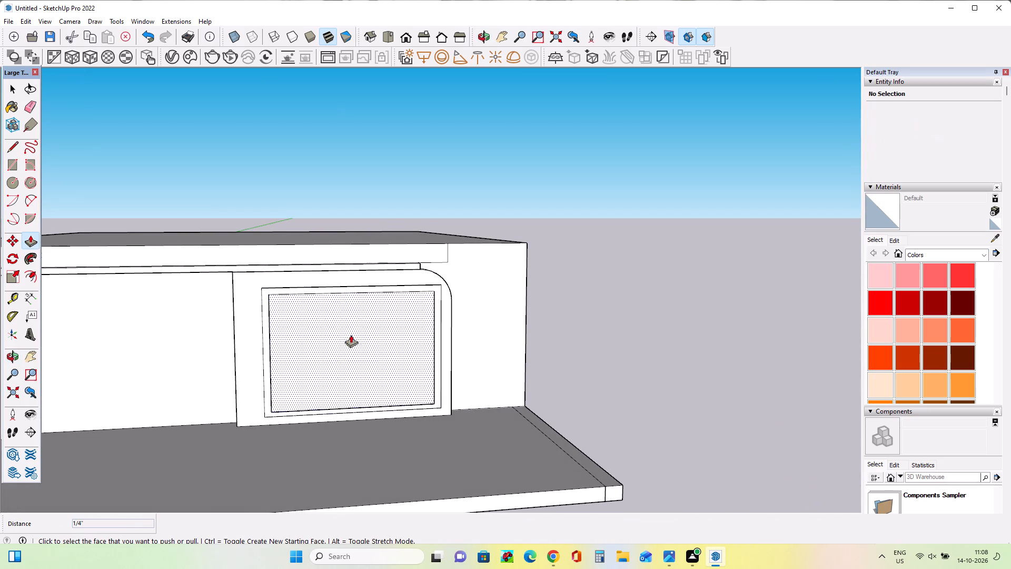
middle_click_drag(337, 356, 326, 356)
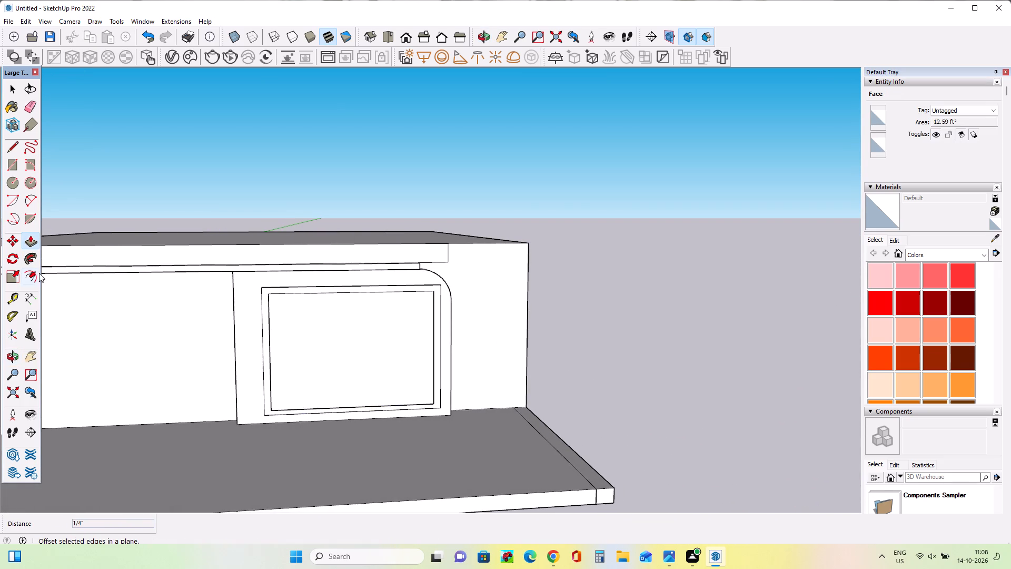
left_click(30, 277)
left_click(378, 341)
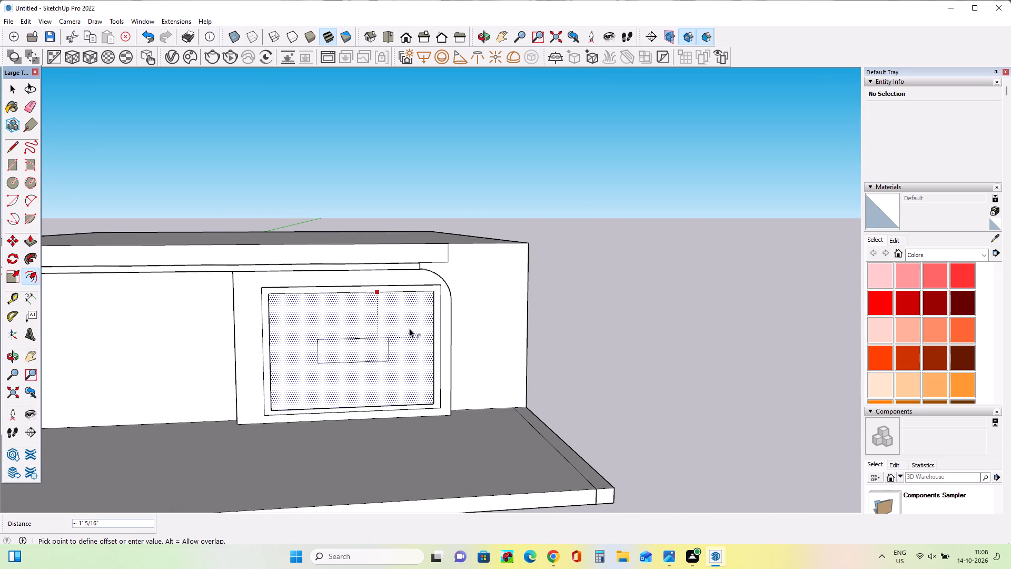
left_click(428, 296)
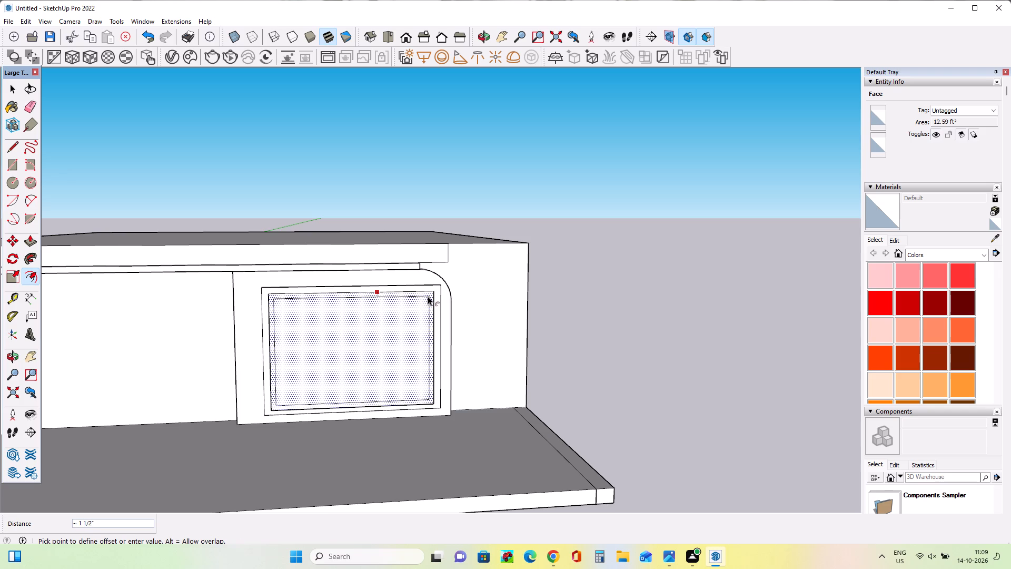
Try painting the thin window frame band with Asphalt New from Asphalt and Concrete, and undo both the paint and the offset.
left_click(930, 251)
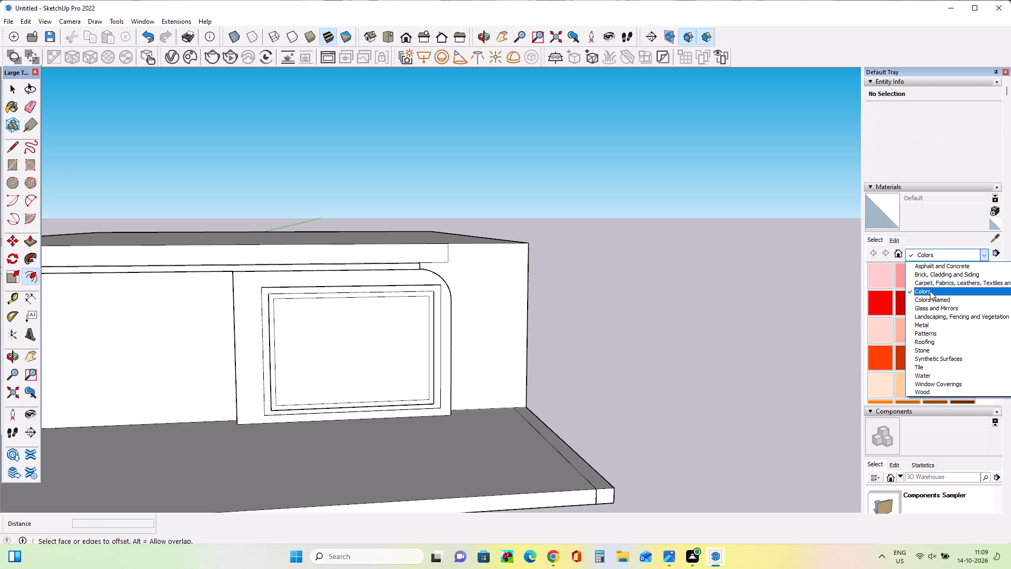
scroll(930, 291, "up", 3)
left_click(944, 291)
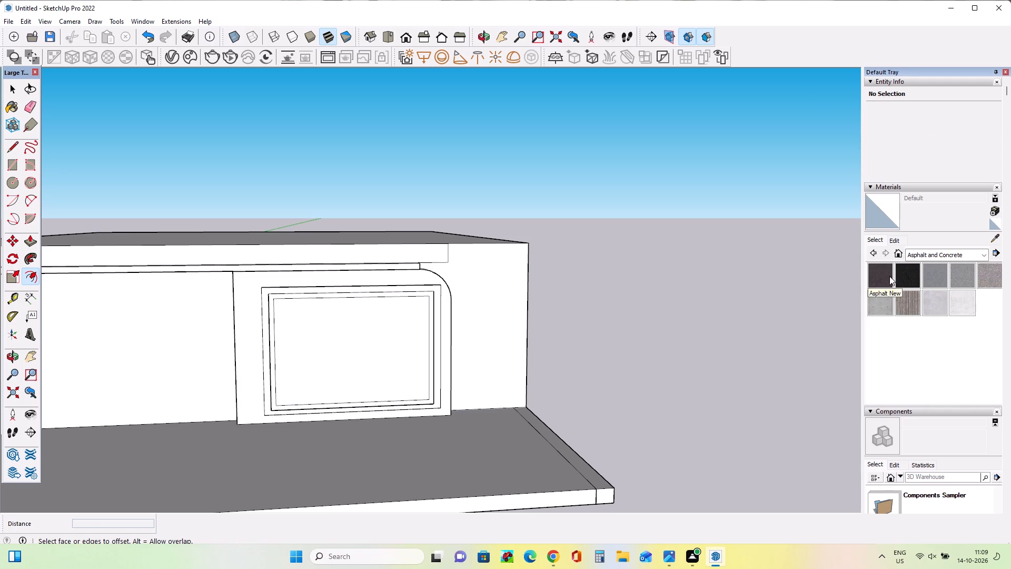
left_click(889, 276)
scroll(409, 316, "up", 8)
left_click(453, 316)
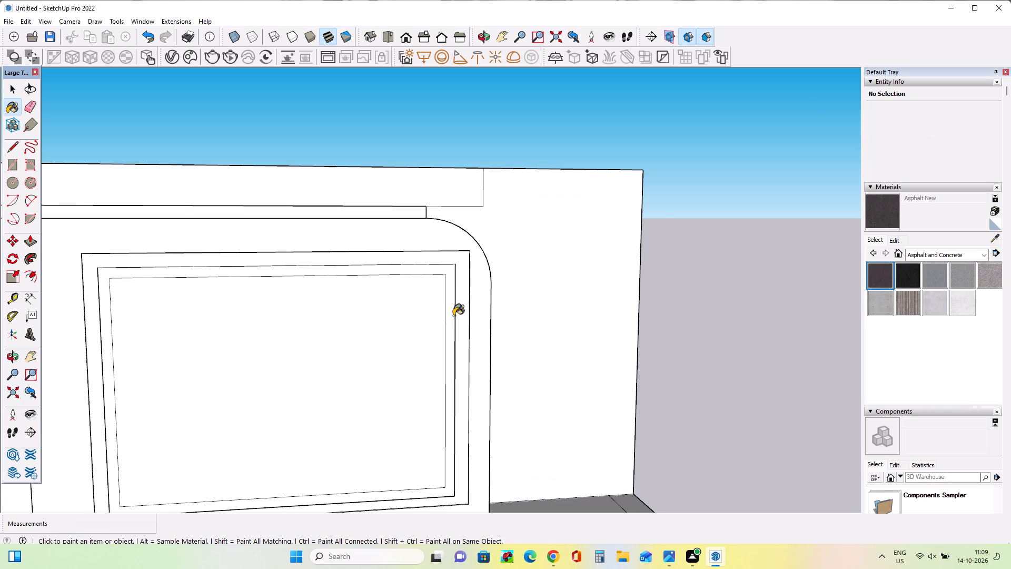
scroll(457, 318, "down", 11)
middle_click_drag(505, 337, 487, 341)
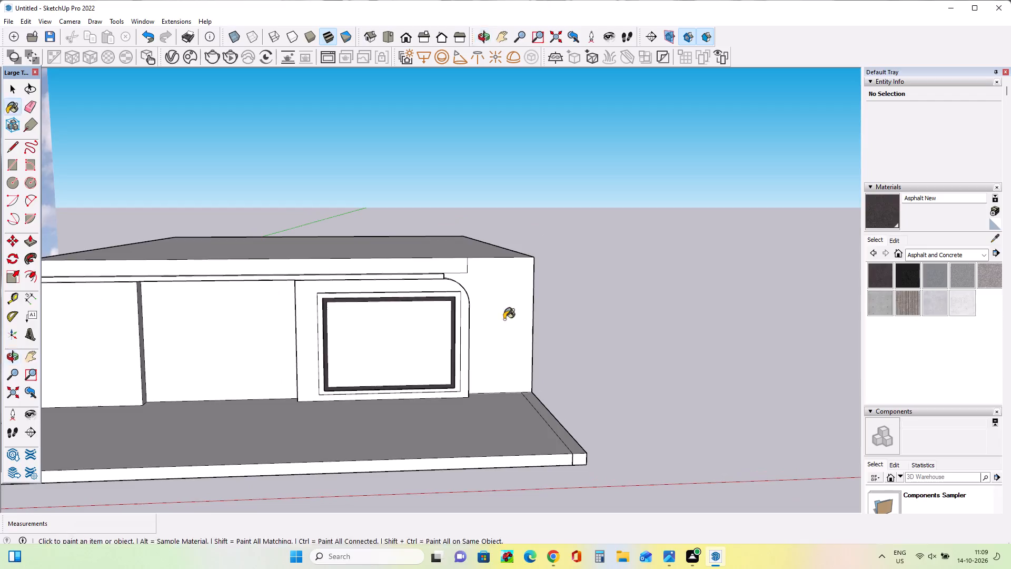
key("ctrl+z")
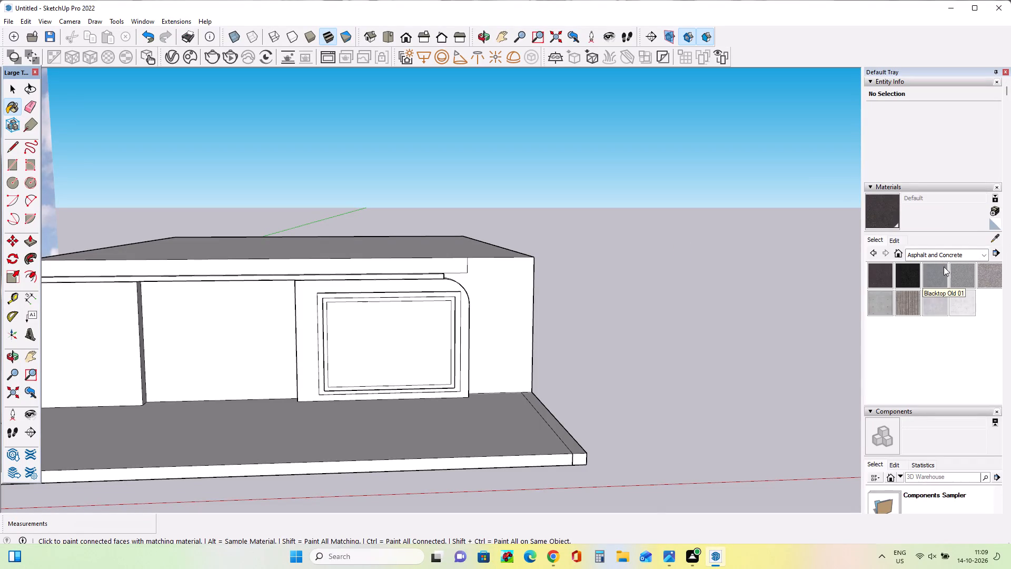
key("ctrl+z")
Offset the right panel window's inner face slightly inward again to form a thin frame band.
left_click(35, 269)
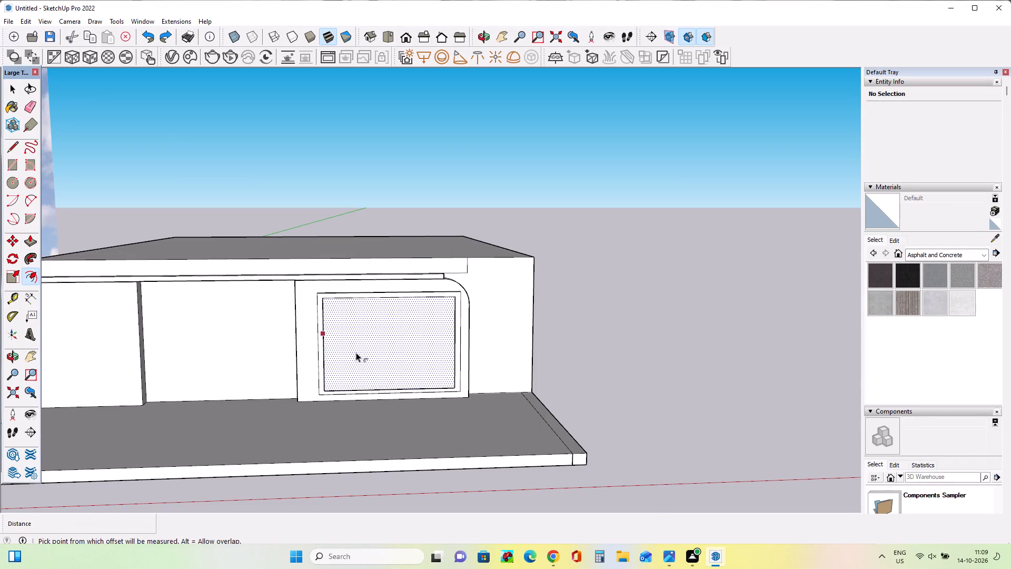
left_click(388, 331)
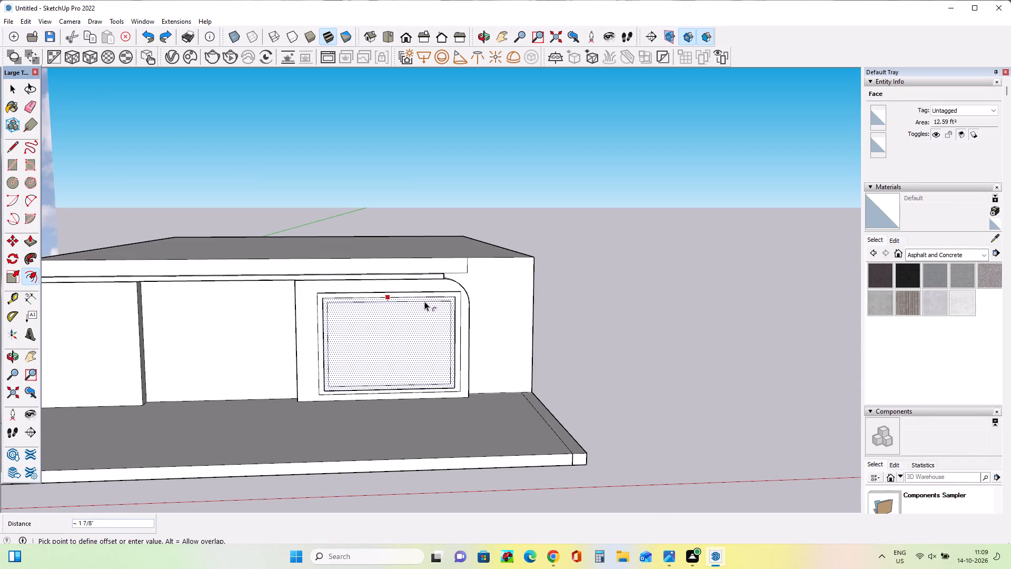
left_click(425, 300)
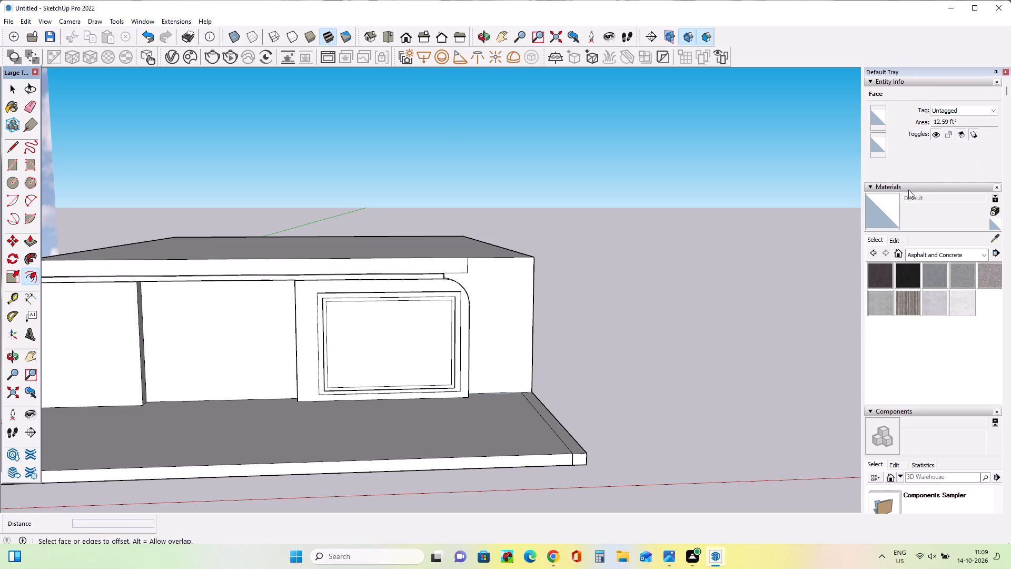
Paint the thin window frame band with the Asphalt New material.
left_click(879, 278)
scroll(491, 282, "up", 11)
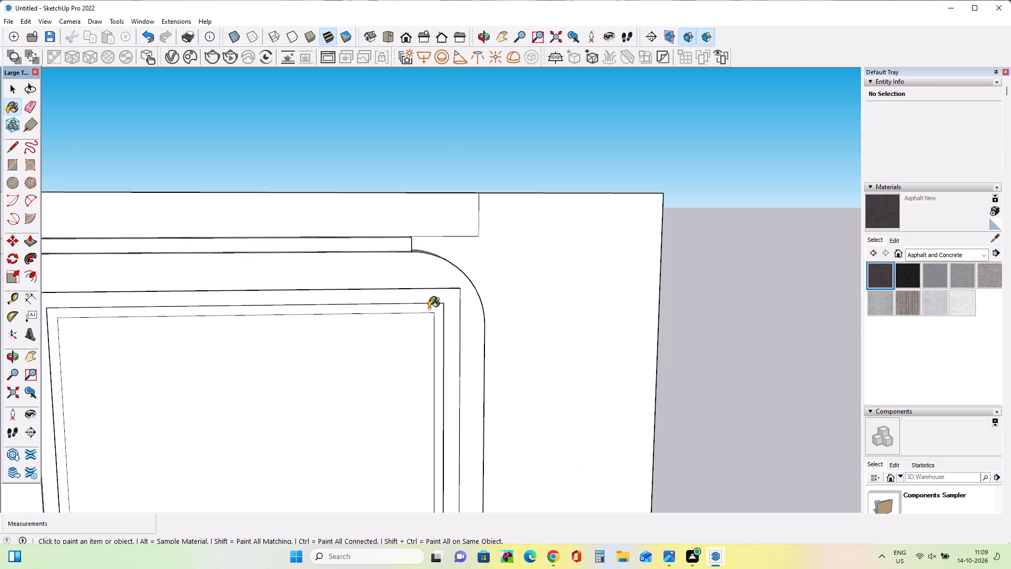
left_click(429, 308)
Paint the window pane inside the frame with Translucent Glass Gray from the Glass and Mirrors materials.
scroll(567, 257, "down", 9)
middle_click_drag(567, 257, 566, 264)
scroll(566, 270, "down", 4)
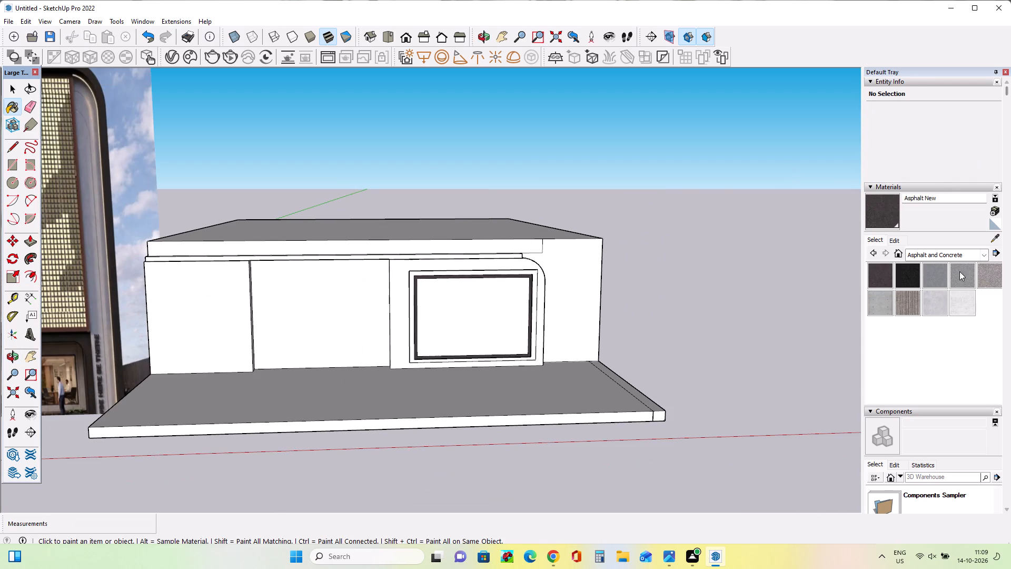
left_click(948, 250)
left_click(946, 312)
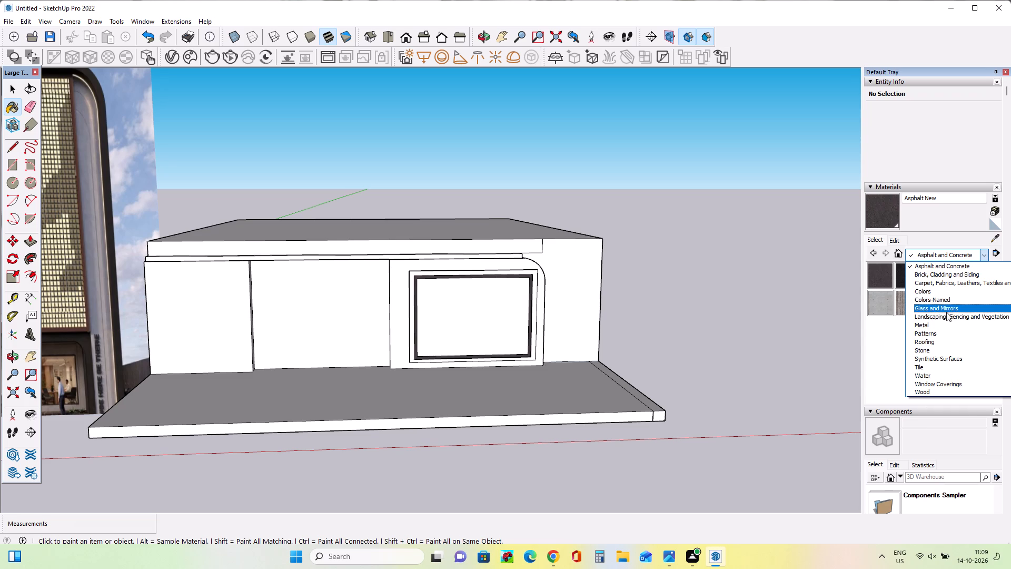
left_click(937, 307)
left_click(503, 318)
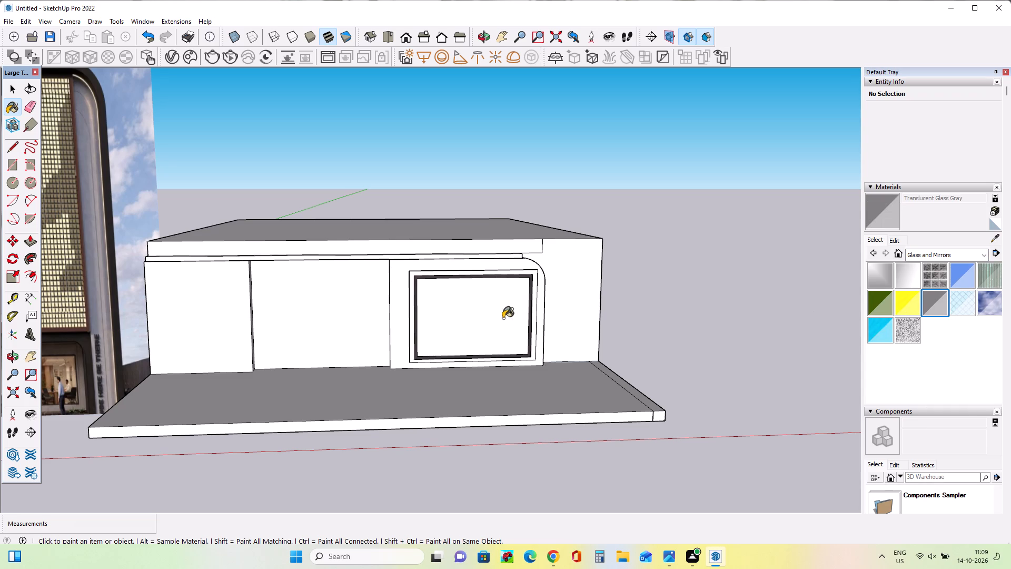
Examine the reference image's ground-floor windows and compare them with the glazed window on the modelled facade.
middle_click_drag(592, 322, 550, 308)
scroll(550, 308, "down", 4)
middle_click_drag(510, 327, 543, 323)
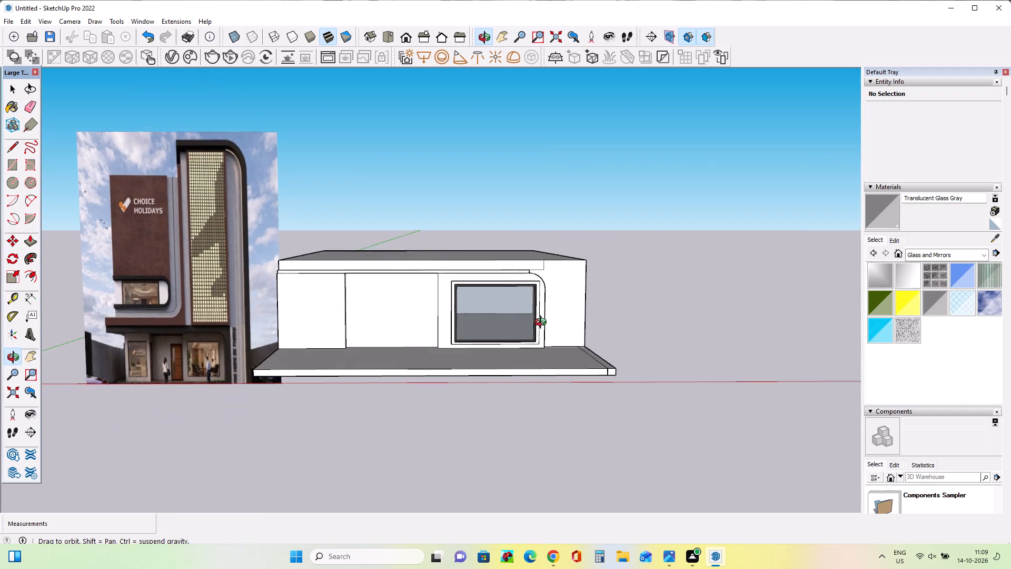
middle_click_drag(543, 323, 559, 322)
middle_click_drag(443, 348, 460, 355)
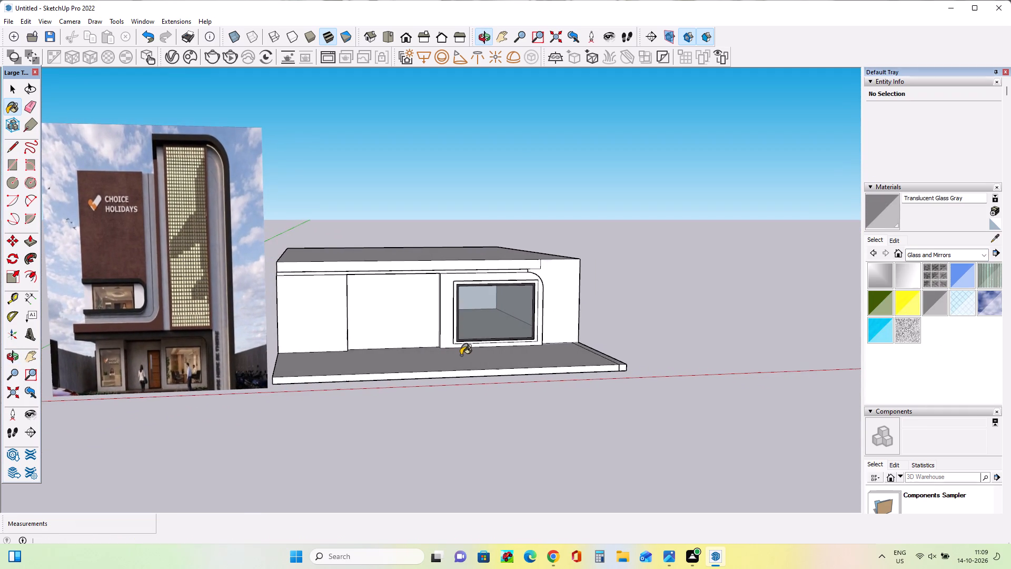
scroll(158, 386, "up", 18)
scroll(205, 372, "up", 1)
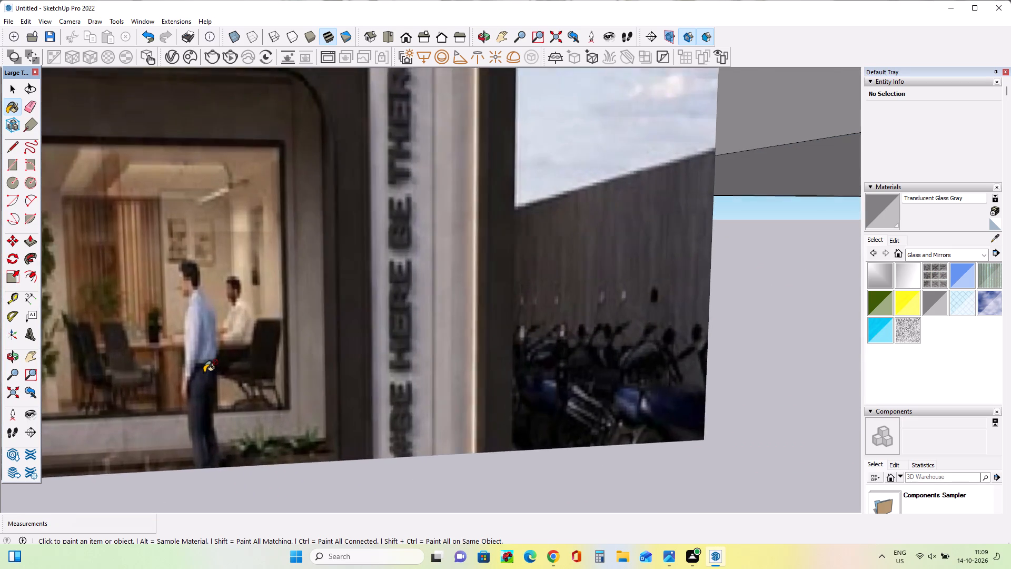
scroll(205, 372, "up", 2)
scroll(205, 372, "down", 7)
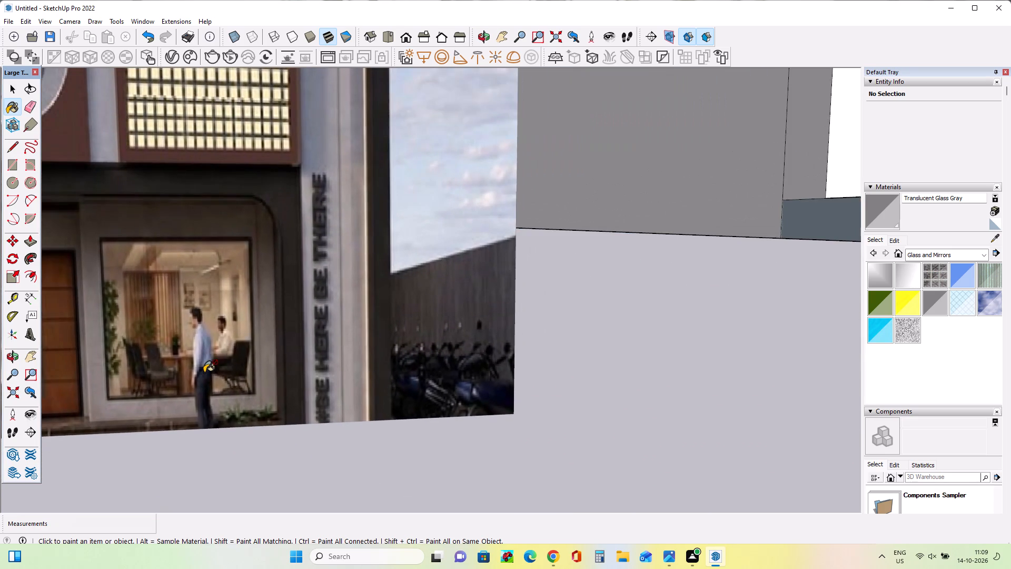
scroll(205, 372, "down", 7)
scroll(166, 365, "up", 11)
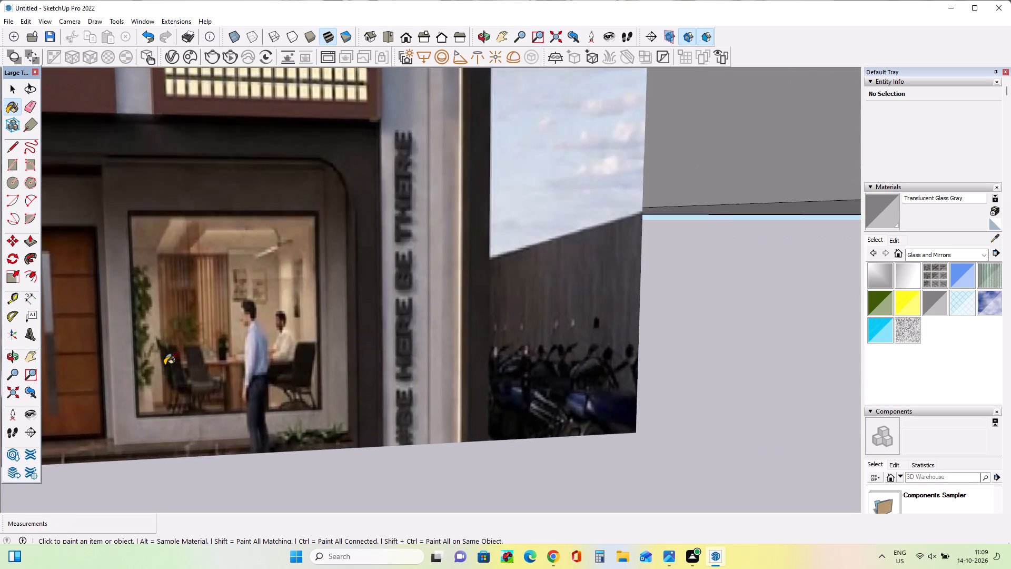
scroll(166, 365, "up", 2)
scroll(166, 365, "down", 1)
scroll(166, 365, "up", 1)
scroll(166, 365, "down", 8)
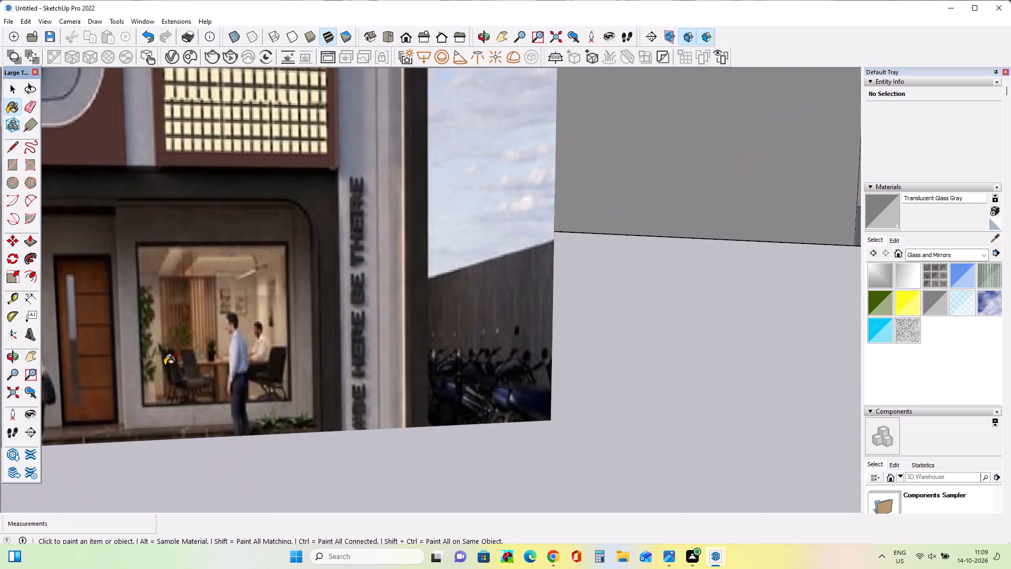
scroll(166, 365, "down", 16)
middle_click_drag(522, 341, 483, 340)
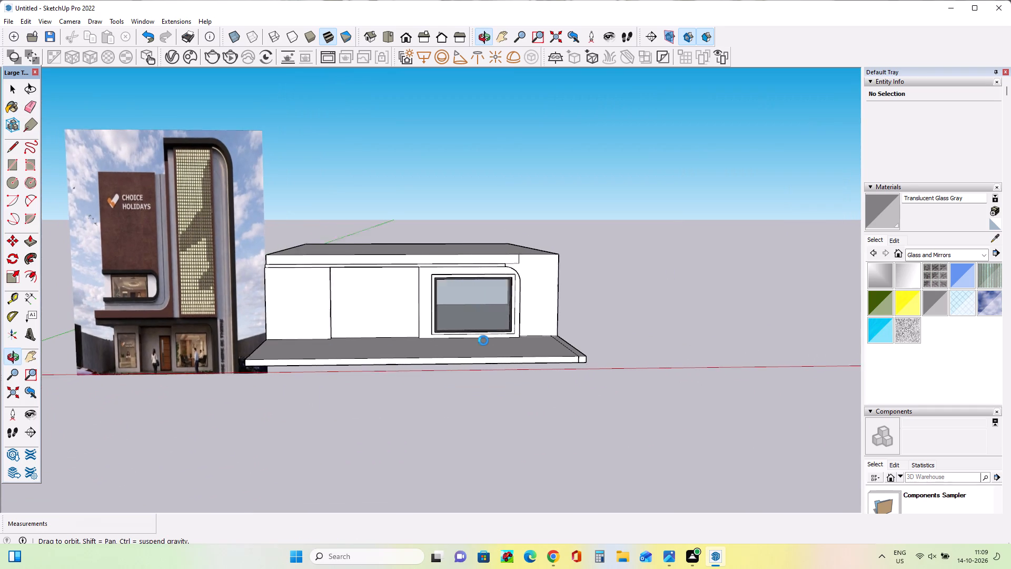
middle_click_drag(483, 340, 483, 340)
scroll(469, 312, "up", 1)
scroll(469, 312, "down", 1)
scroll(469, 312, "up", 7)
scroll(483, 312, "down", 7)
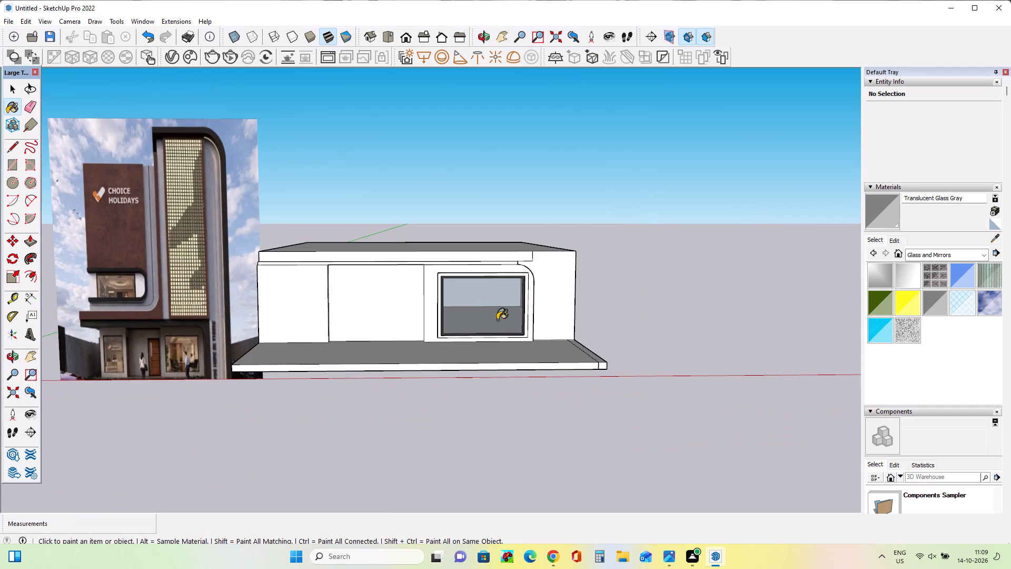
middle_click_drag(298, 323, 337, 326)
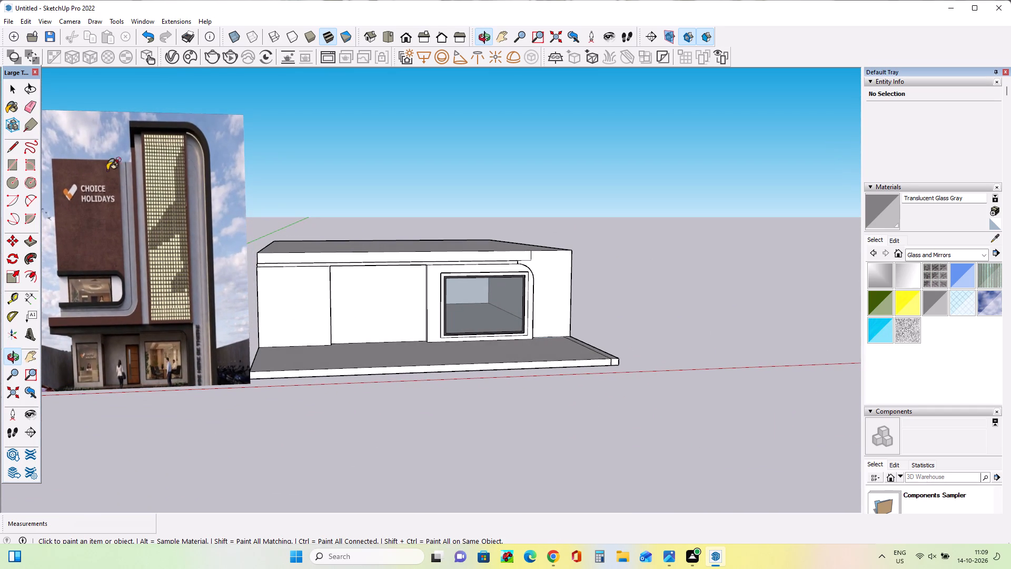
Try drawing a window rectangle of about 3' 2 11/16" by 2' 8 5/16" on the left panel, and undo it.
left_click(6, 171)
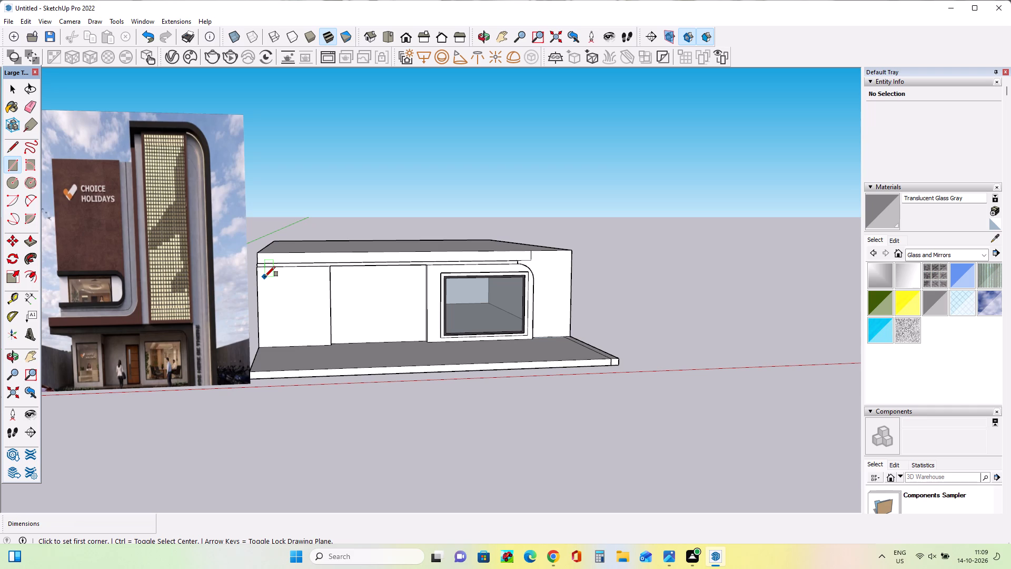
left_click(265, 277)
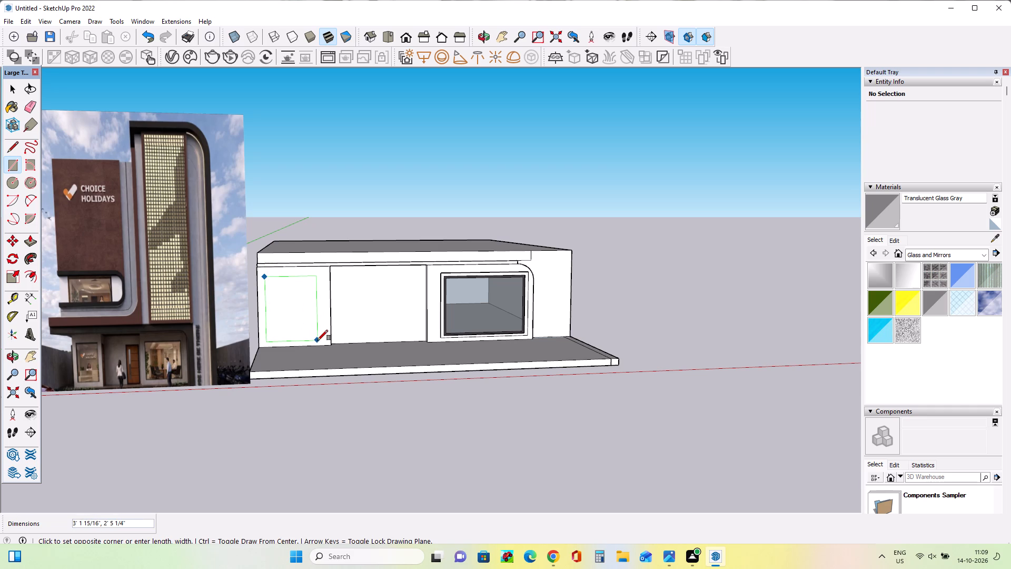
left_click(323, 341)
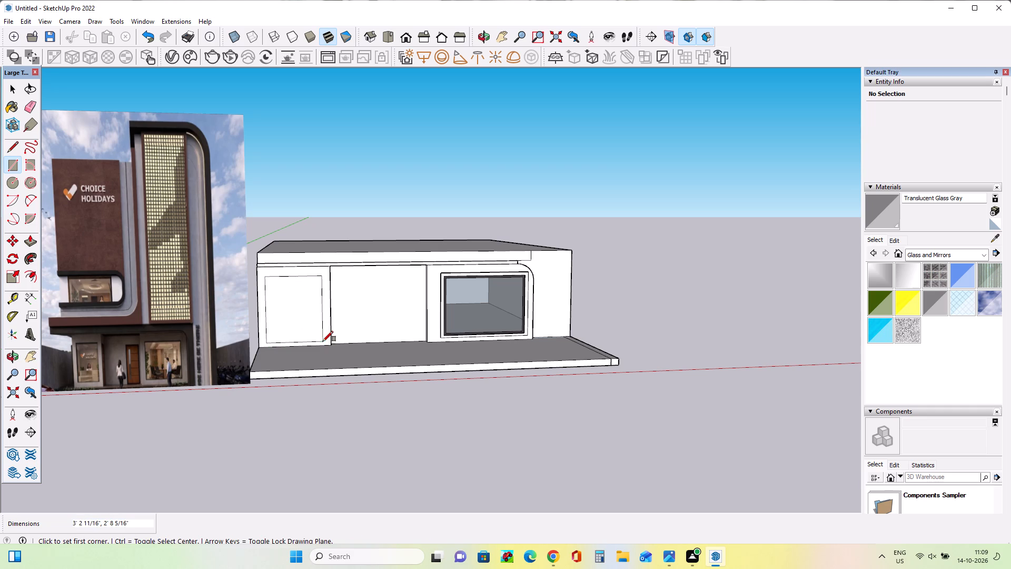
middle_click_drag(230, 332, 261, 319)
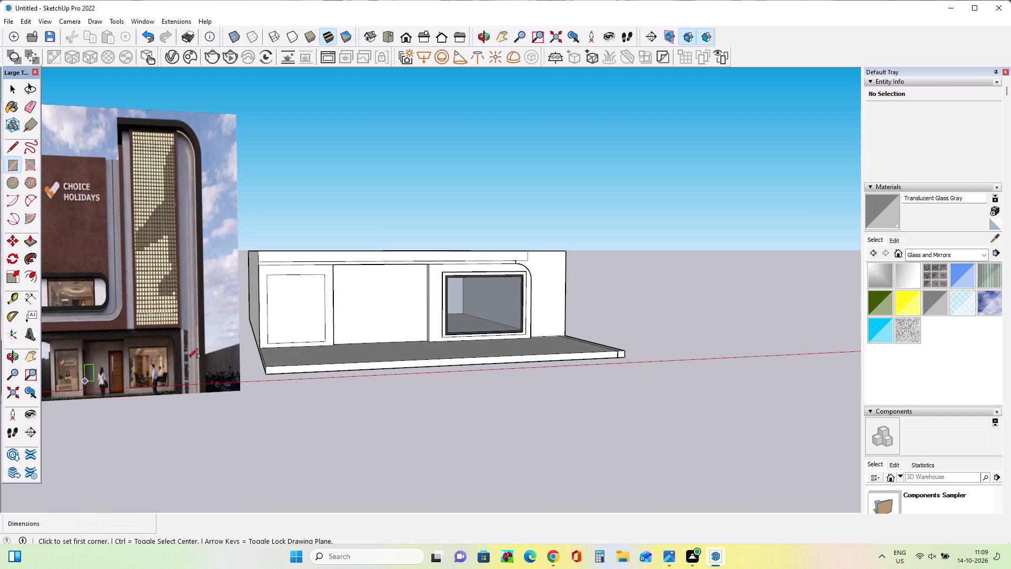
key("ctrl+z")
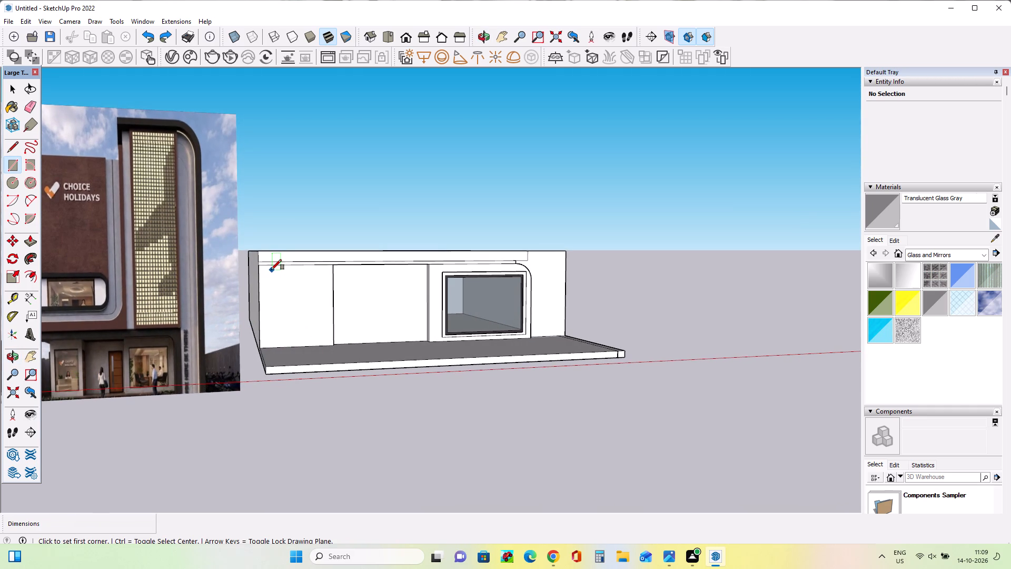
Draw a window rectangle about 3' 4 3/8" by 2' 7 9/16" on the left ground-floor panel.
left_click(271, 270)
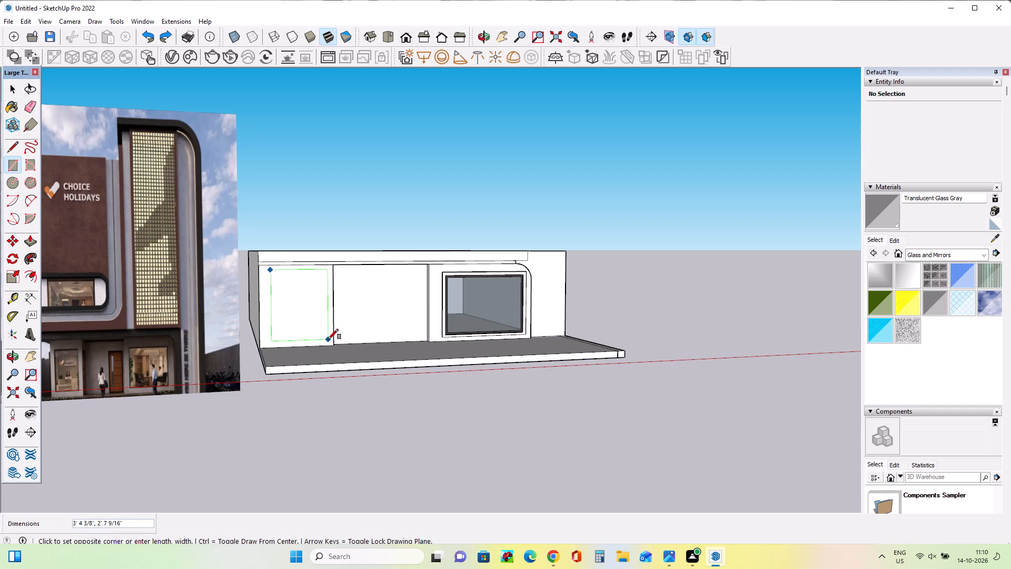
left_click(328, 339)
Examine the left ground-floor window in the reference image and compare it with the modelled left panel.
scroll(234, 354, "down", 5)
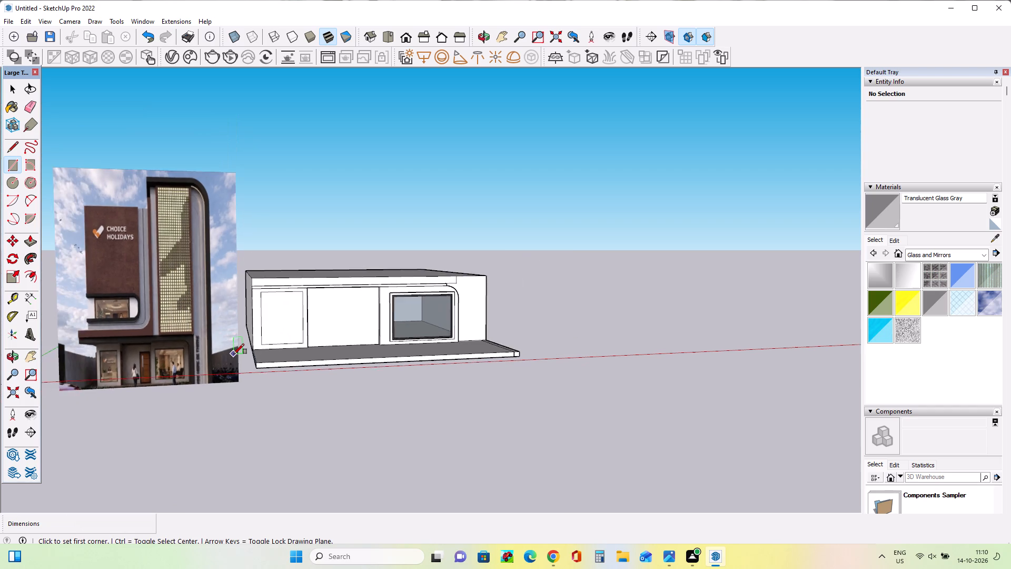
scroll(234, 354, "down", 3)
scroll(115, 376, "up", 1)
scroll(115, 376, "down", 1)
scroll(115, 376, "up", 7)
scroll(240, 350, "down", 1)
scroll(240, 350, "up", 7)
scroll(209, 339, "down", 1)
scroll(209, 339, "up", 1)
scroll(177, 339, "down", 1)
scroll(177, 339, "up", 1)
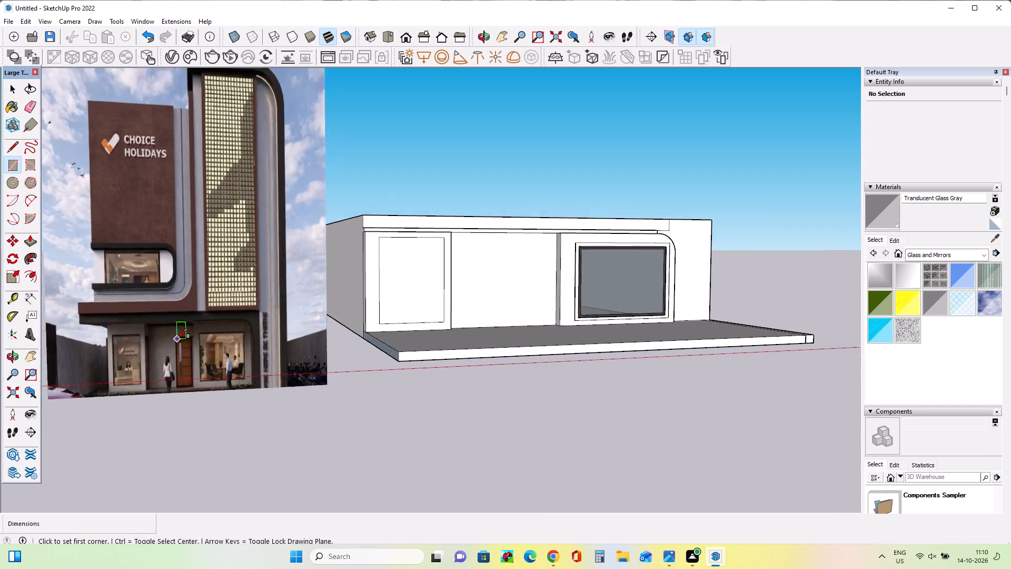
scroll(177, 339, "up", 9)
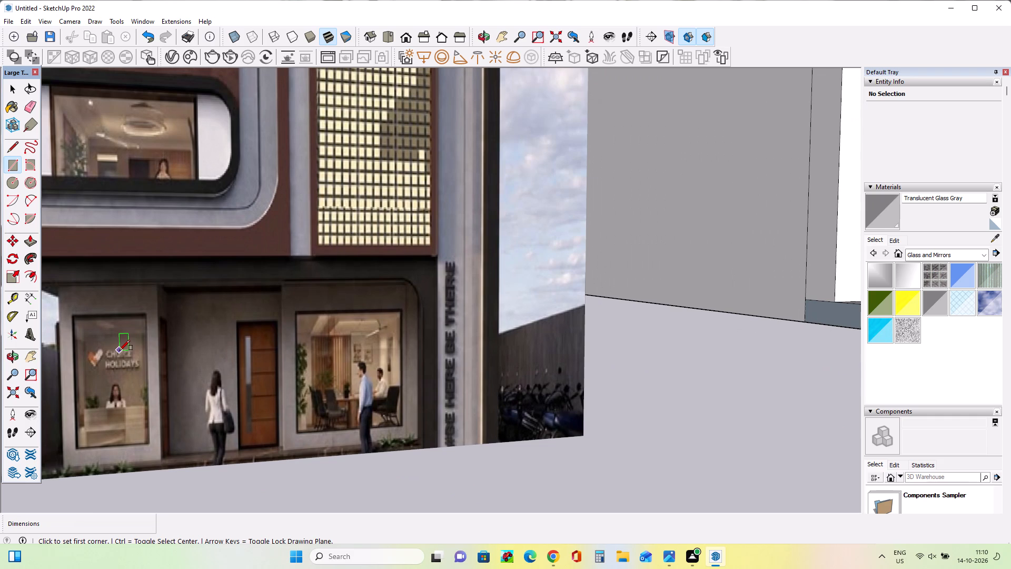
Push the window rectangle on the left ground-floor panel inward about 7 1/4".
scroll(120, 350, "down", 12)
middle_click_drag(444, 262, 378, 300)
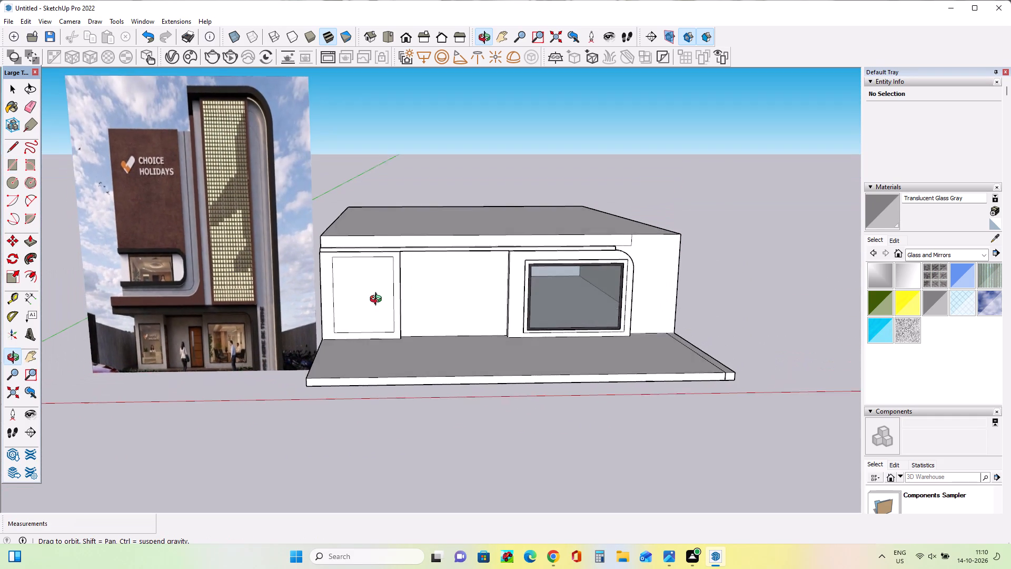
middle_click_drag(378, 300, 390, 300)
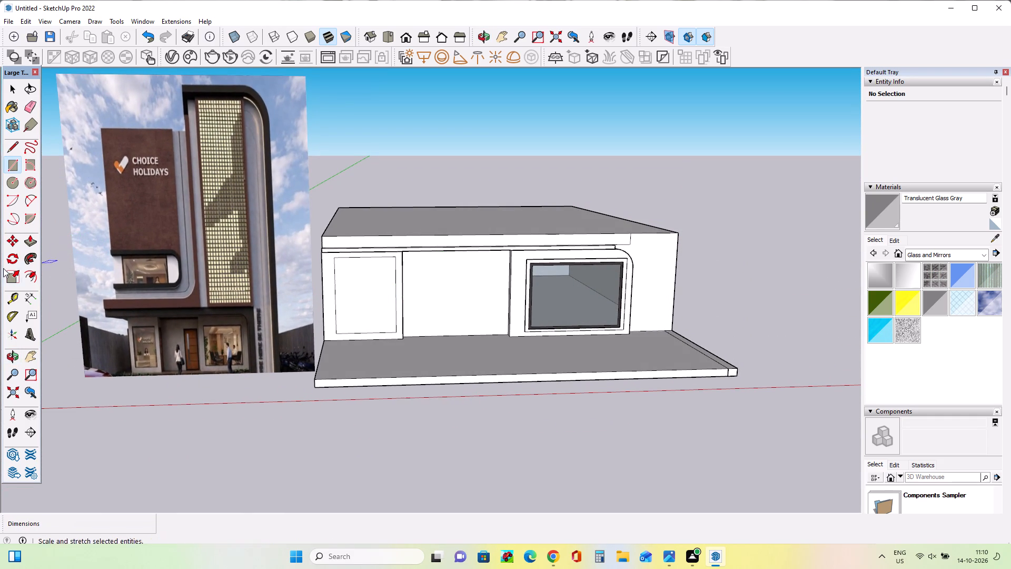
left_click(24, 245)
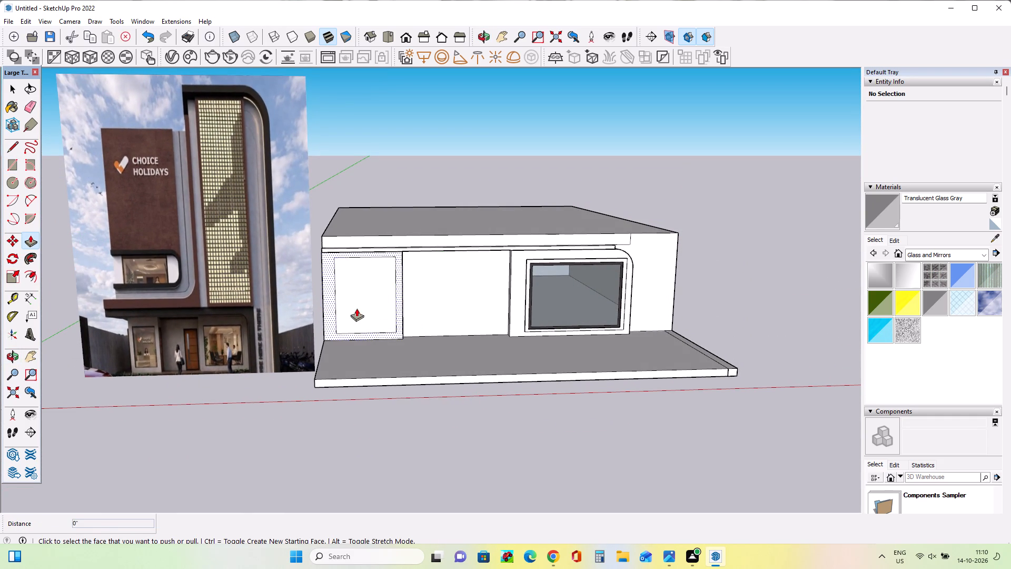
left_click(356, 308)
left_click(361, 306)
Examine the reference image's ground-floor windows and compare their recess with the modelled facade.
middle_click_drag(400, 315, 412, 296)
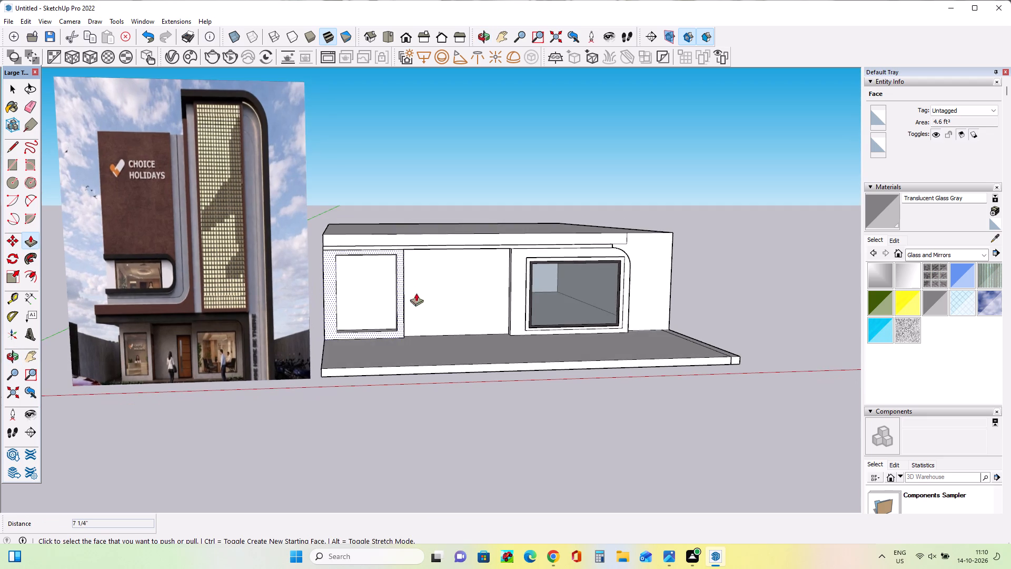
scroll(536, 269, "up", 13)
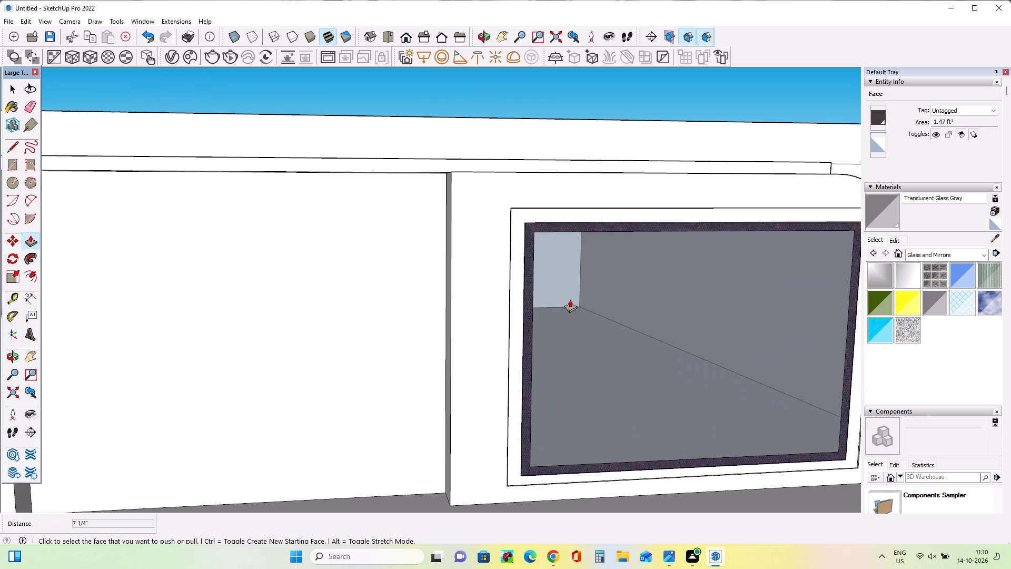
scroll(588, 295, "down", 13)
scroll(169, 374, "up", 9)
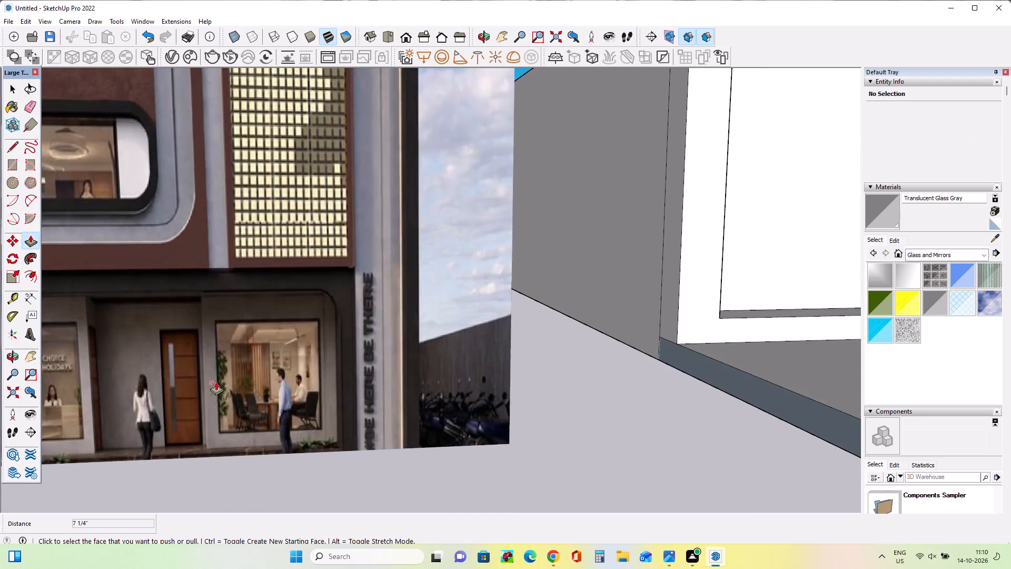
scroll(216, 382, "up", 2)
scroll(241, 382, "down", 1)
scroll(241, 382, "up", 7)
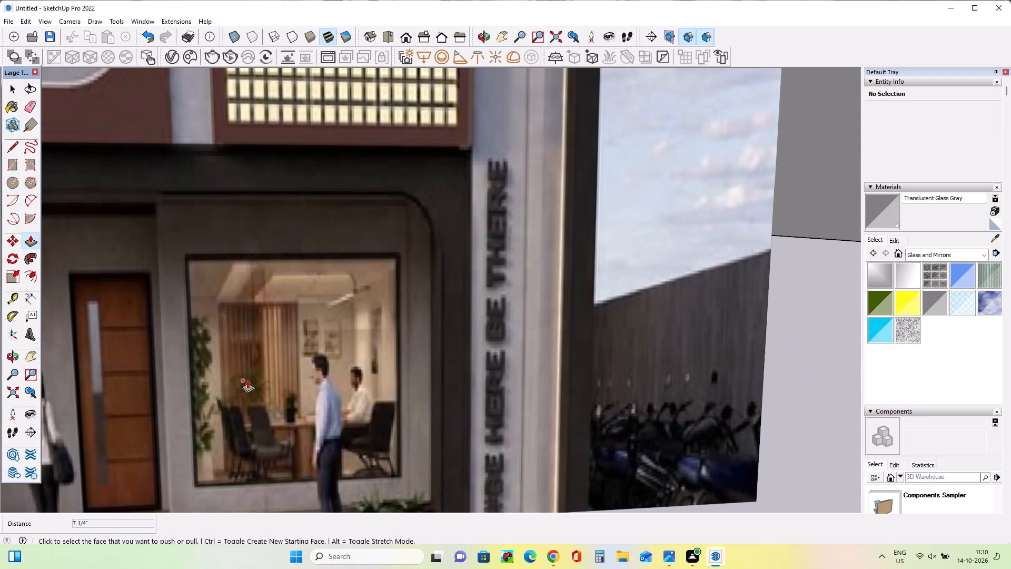
scroll(248, 380, "down", 19)
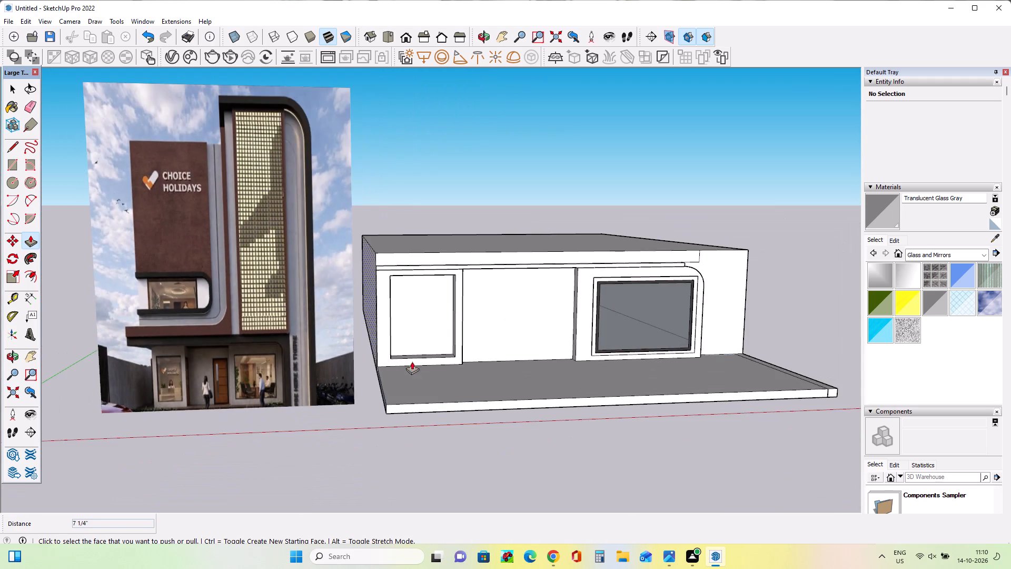
Push the recessed left window face about 1 15/16" deeper into the panel.
middle_click_drag(412, 361, 366, 381)
scroll(366, 380, "down", 1)
scroll(405, 336, "up", 4)
left_click(406, 333)
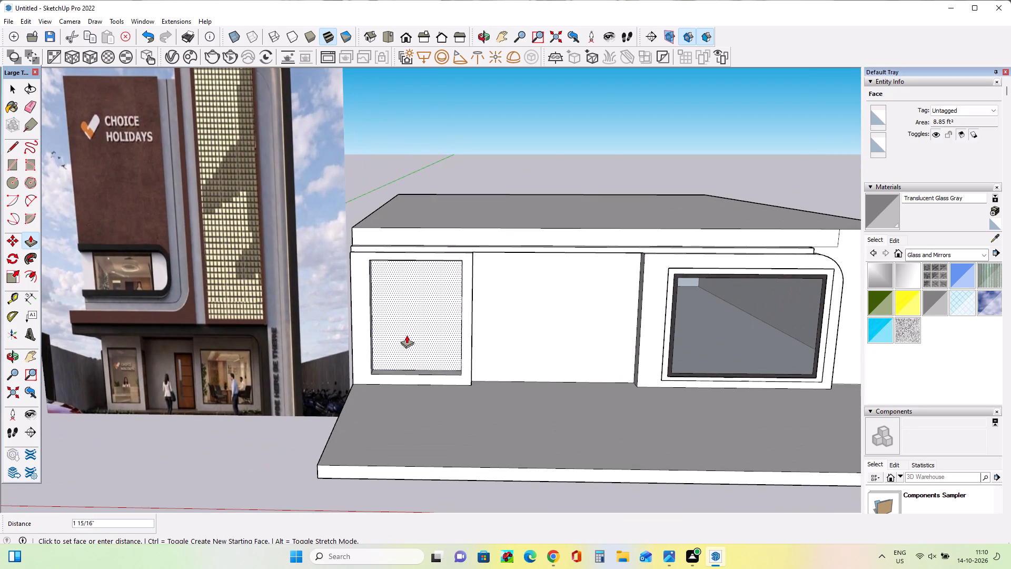
left_click(407, 336)
Offset the outline of the recessed left window face slightly inward to form a narrow frame border.
scroll(445, 326, "up", 4)
middle_click_drag(445, 326, 449, 325)
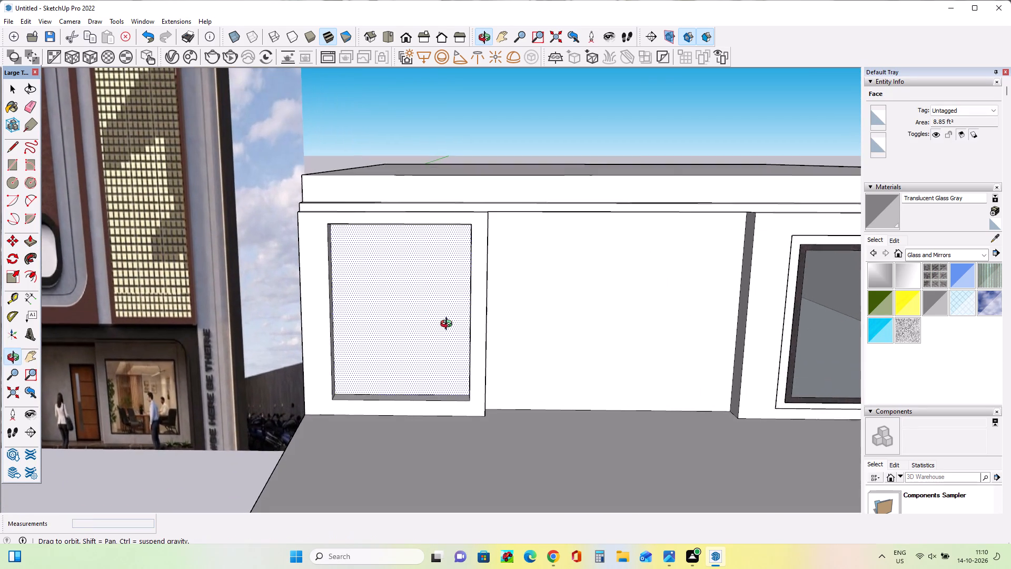
middle_click_drag(449, 325, 456, 315)
left_click(929, 297)
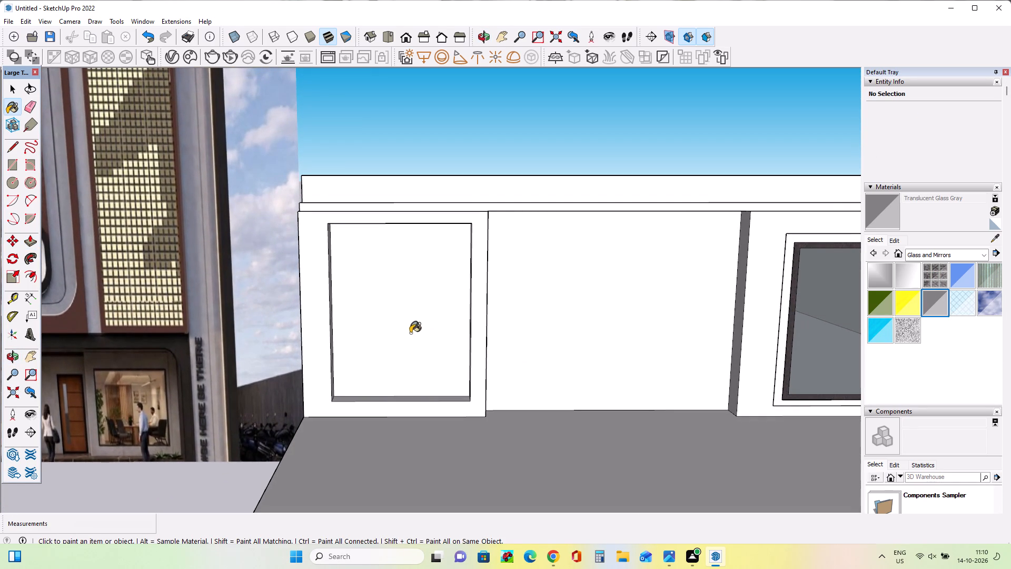
left_click(29, 275)
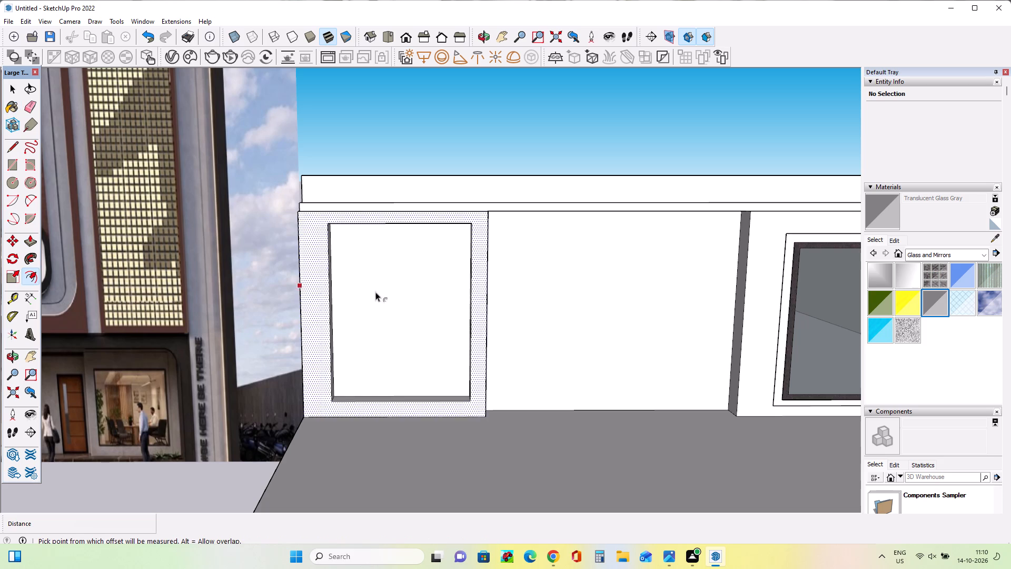
left_click(404, 291)
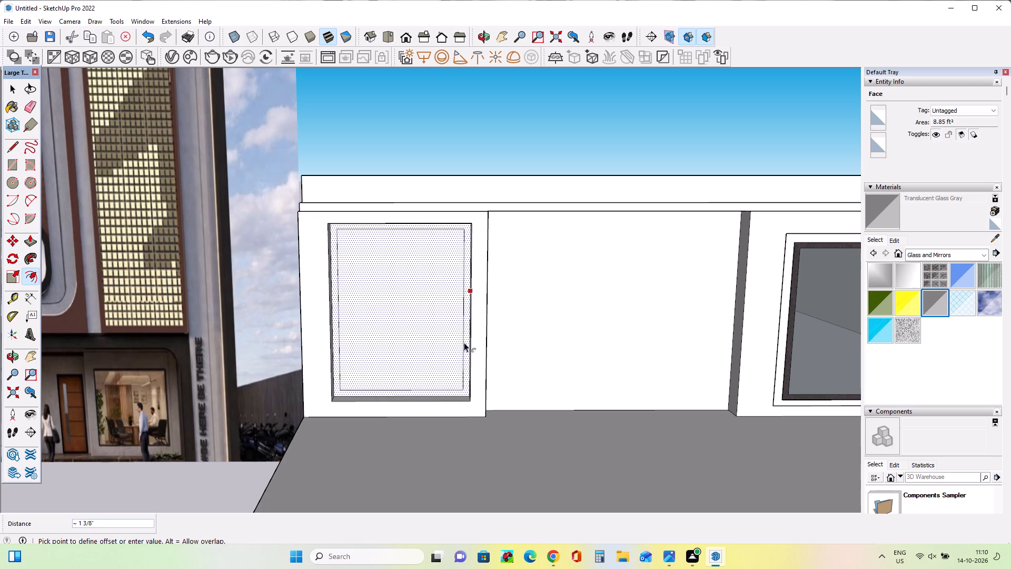
left_click(467, 341)
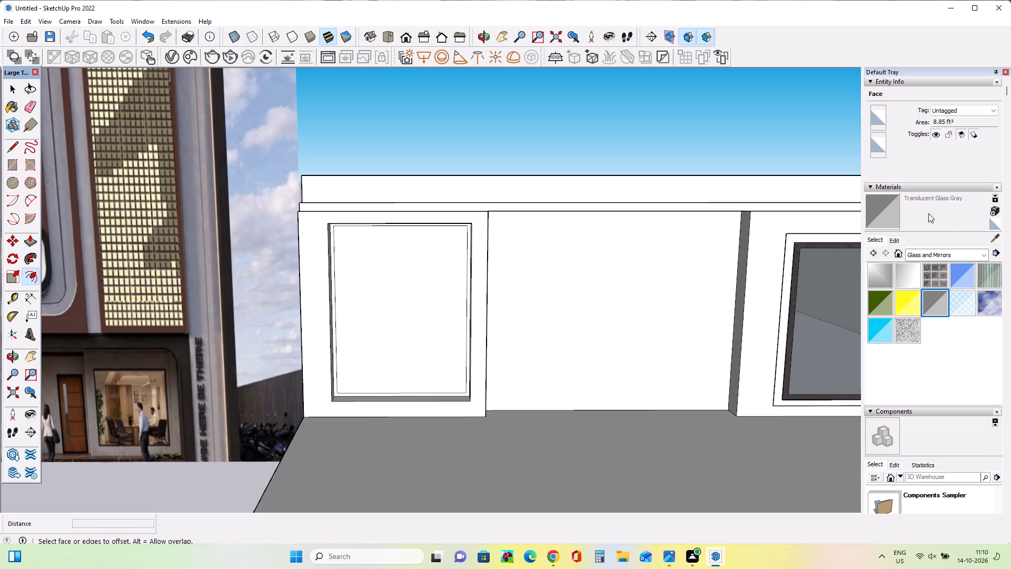
Paint the left window's frame border with the Asphalt New material from Asphalt and Concrete.
left_click(937, 252)
scroll(921, 298, "up", 4)
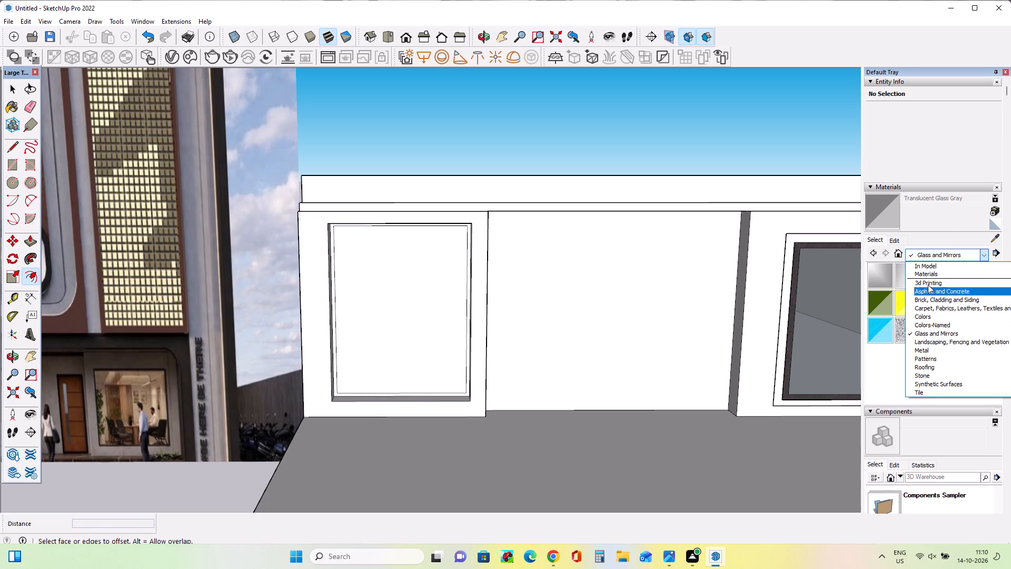
left_click(940, 288)
left_click(875, 276)
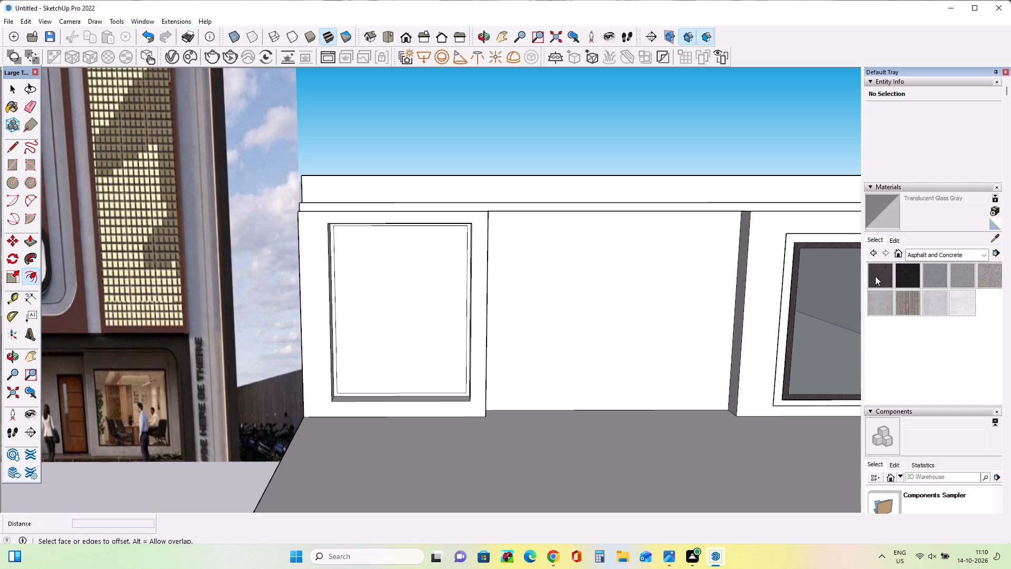
scroll(430, 366, "up", 9)
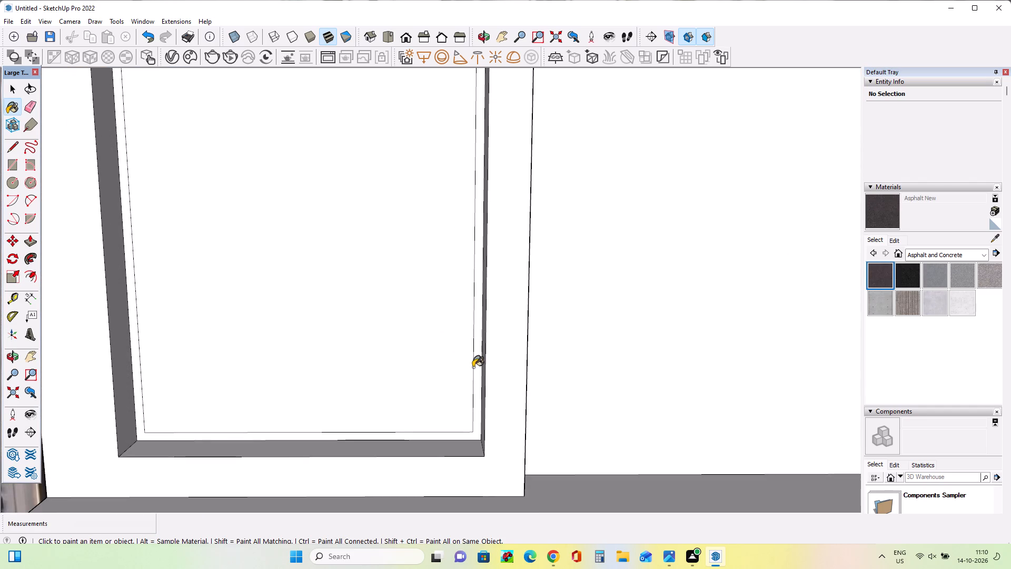
left_click(478, 368)
Paint the left window's inner pane with Translucent Glass Gray from Glass and Mirrors.
scroll(895, 295, "down", 4)
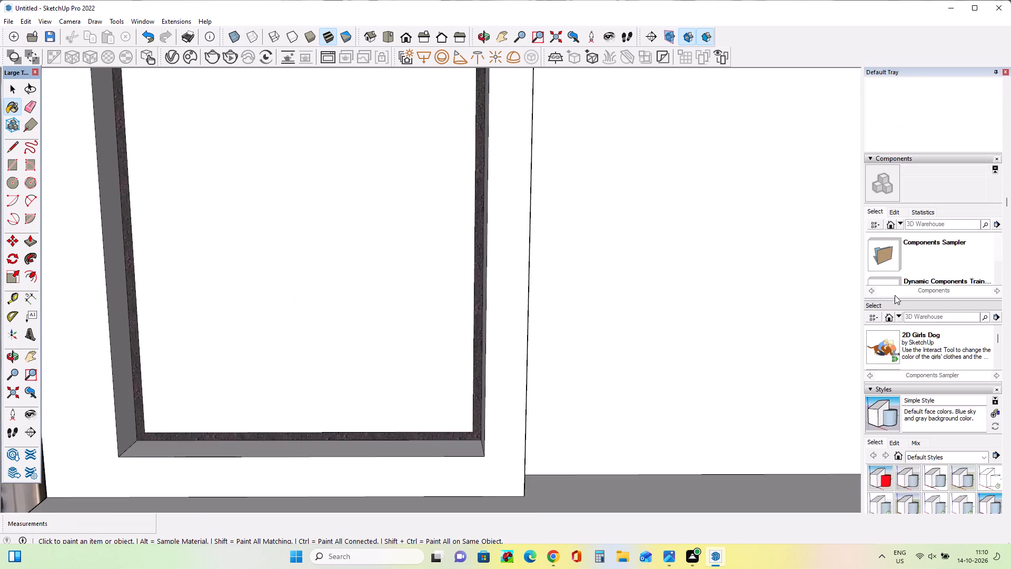
scroll(895, 295, "up", 4)
left_click(914, 254)
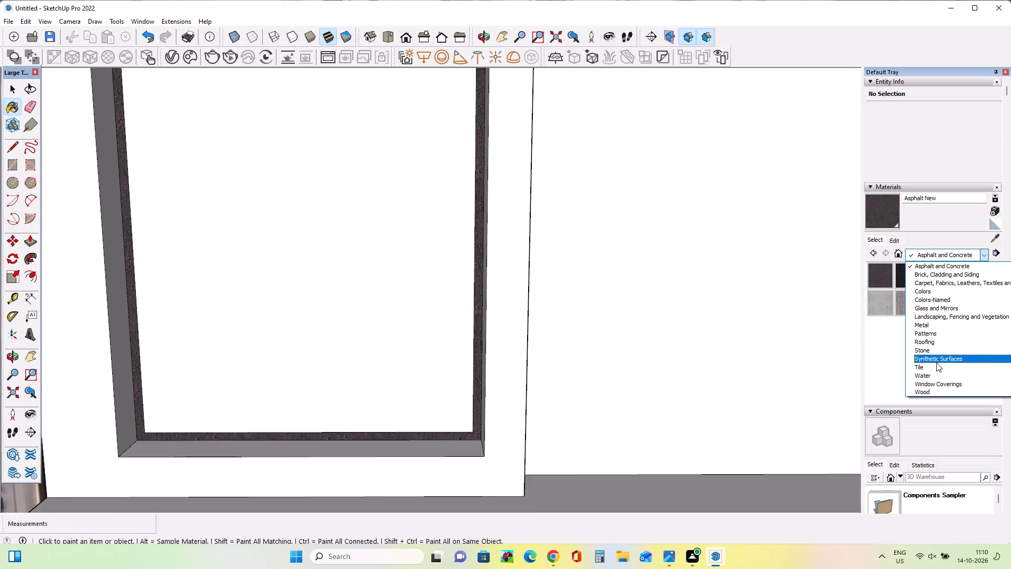
left_click(930, 308)
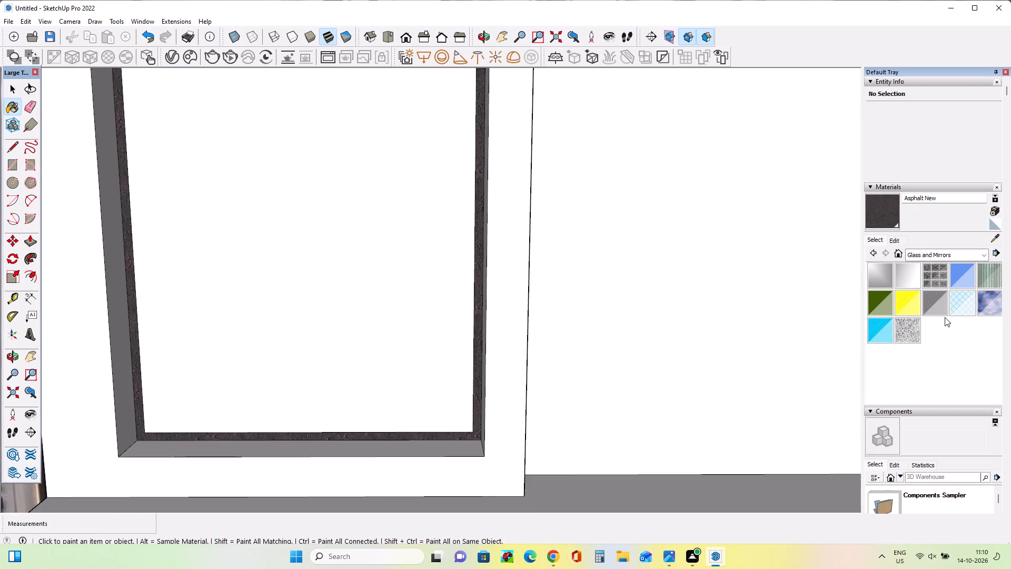
left_click(945, 317)
left_click(939, 310)
left_click(243, 277)
Compare the glazed facade with the reference image, examining the entrance door, the right window and the curved corner.
scroll(411, 279, "down", 10)
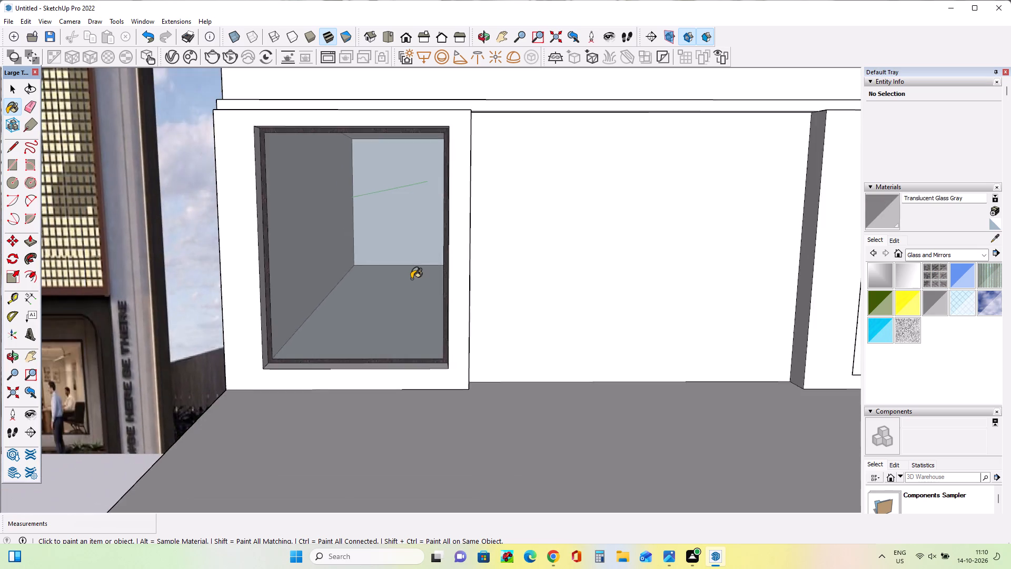
scroll(411, 279, "down", 8)
middle_click_drag(424, 274, 442, 271)
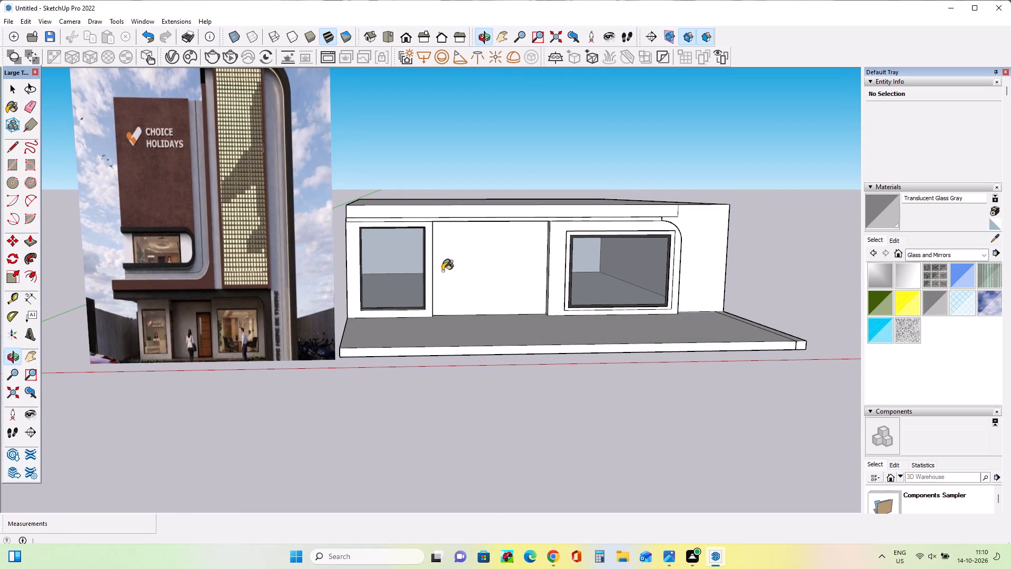
middle_click(531, 298)
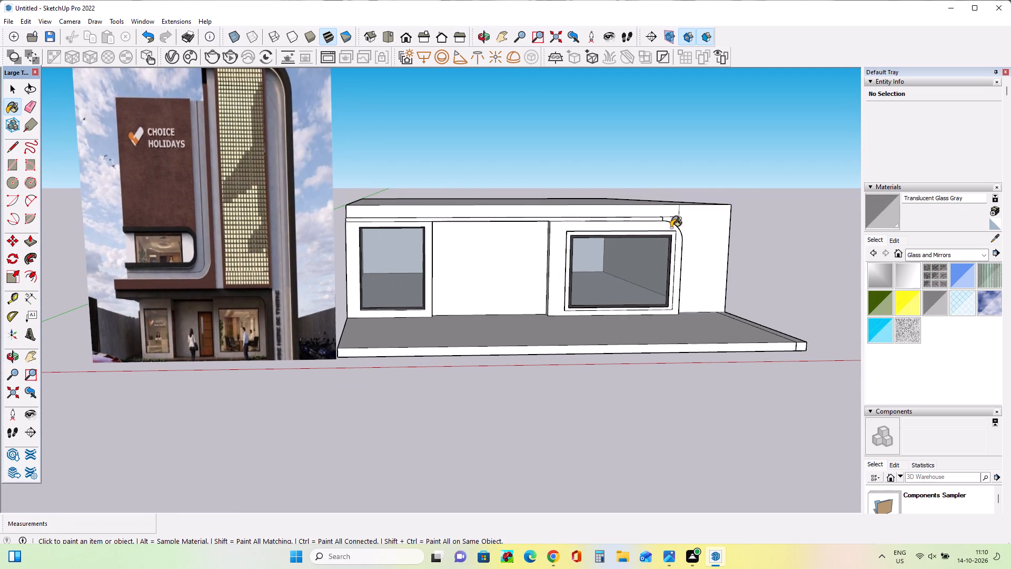
scroll(671, 228, "up", 3)
middle_click_drag(712, 232, 692, 239)
scroll(692, 239, "up", 1)
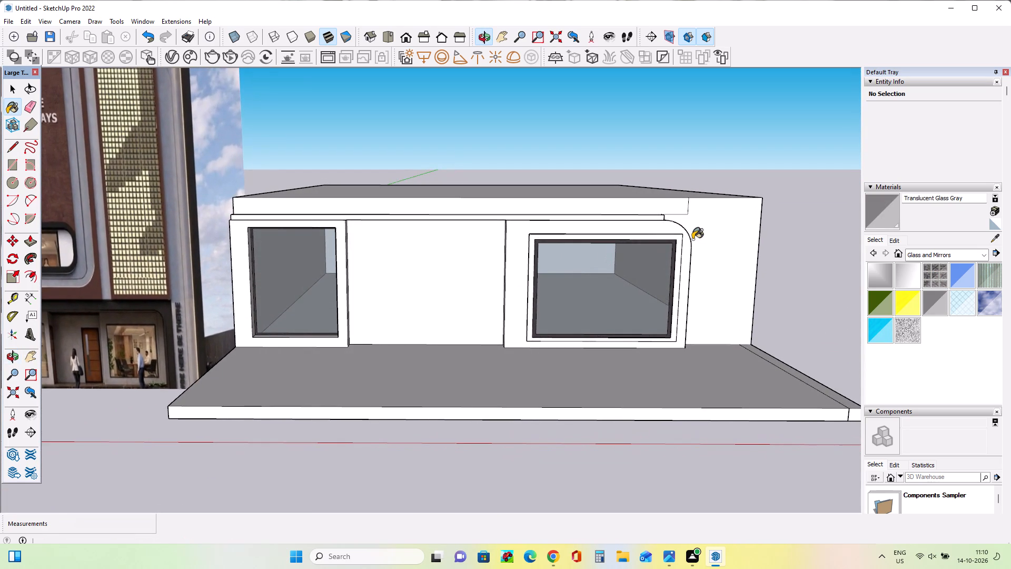
scroll(692, 239, "down", 5)
scroll(239, 302, "up", 10)
scroll(244, 322, "down", 1)
scroll(244, 322, "up", 4)
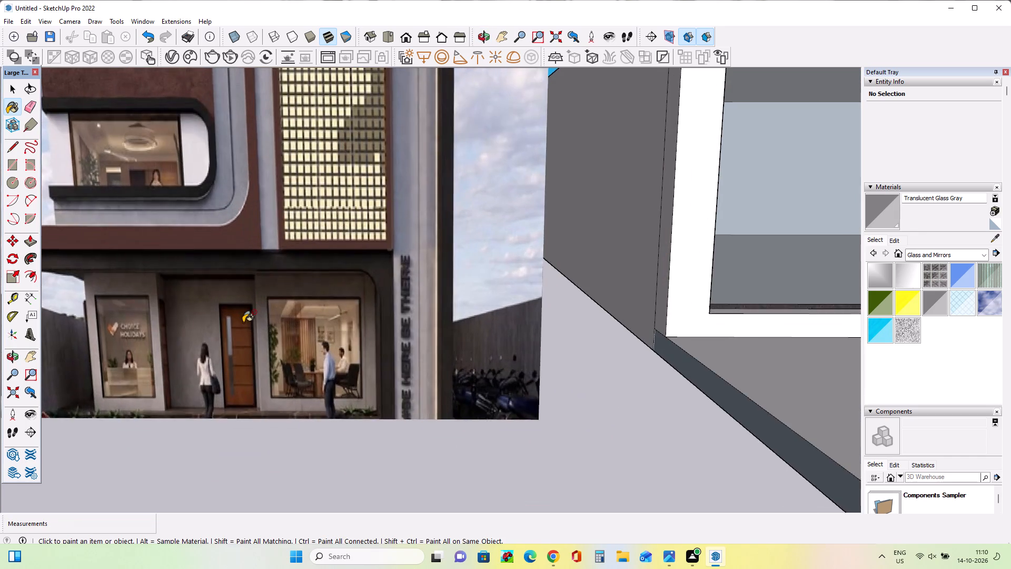
scroll(244, 322, "up", 3)
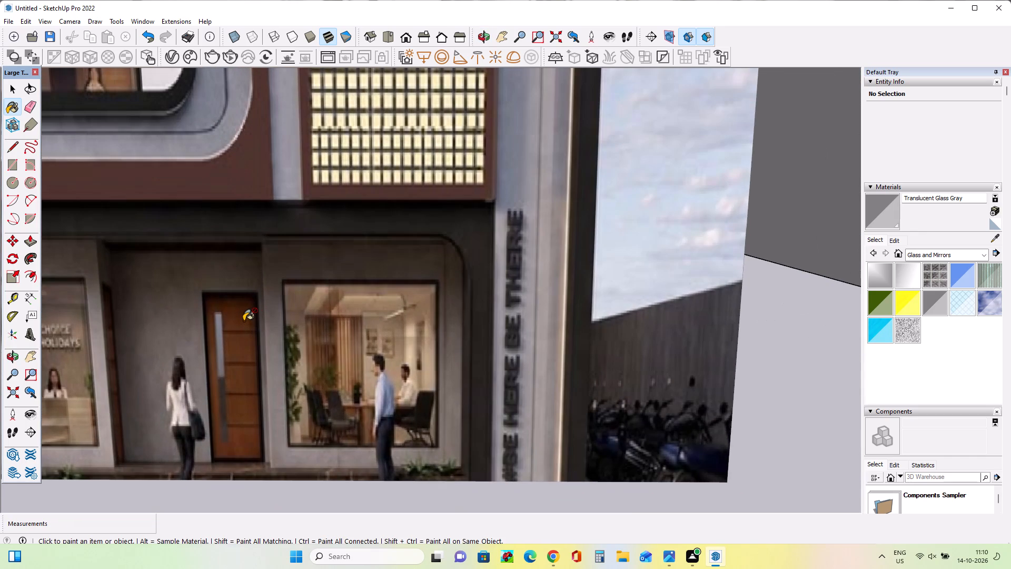
scroll(245, 320, "down", 17)
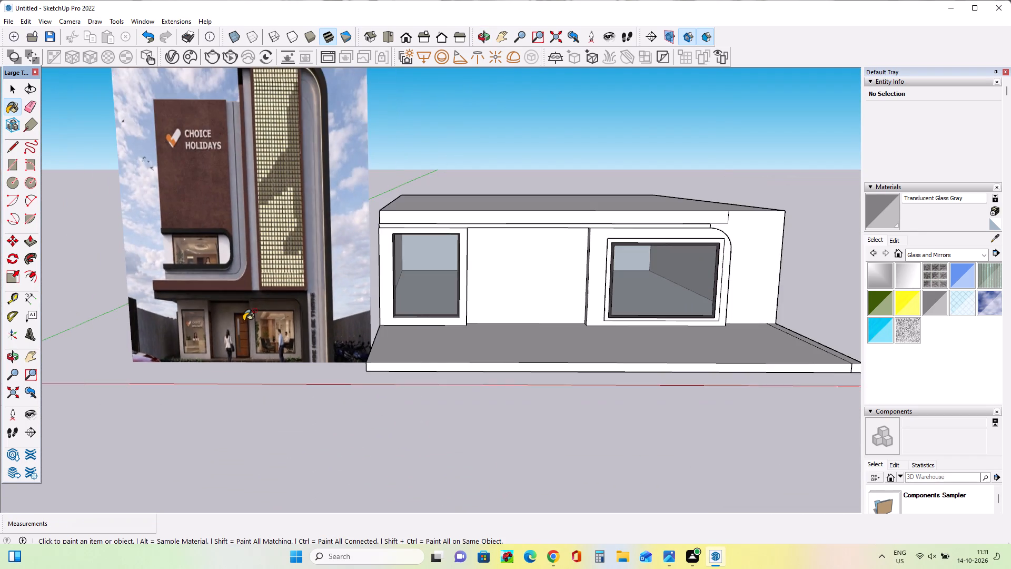
Push the end face of the ledge above the right window back about 4' 8 9/16" to the window panel's inner edge.
scroll(245, 320, "down", 2)
middle_click_drag(531, 265, 467, 318)
scroll(467, 318, "down", 1)
scroll(606, 286, "up", 4)
middle_click_drag(610, 282, 588, 287)
left_click(31, 240)
middle_click_drag(607, 277, 580, 284)
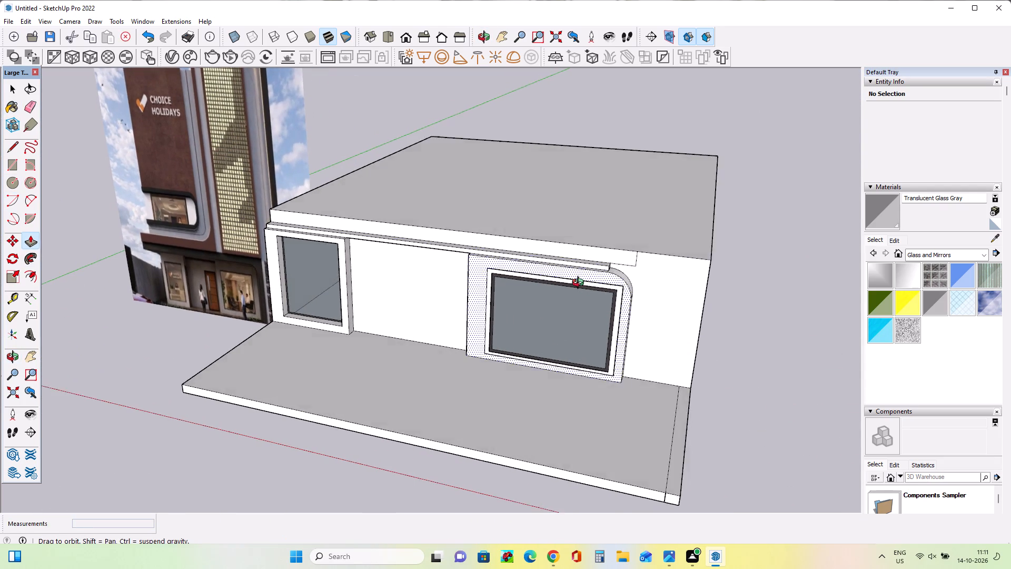
middle_click_drag(580, 284, 511, 279)
scroll(618, 278, "up", 5)
left_click(591, 284)
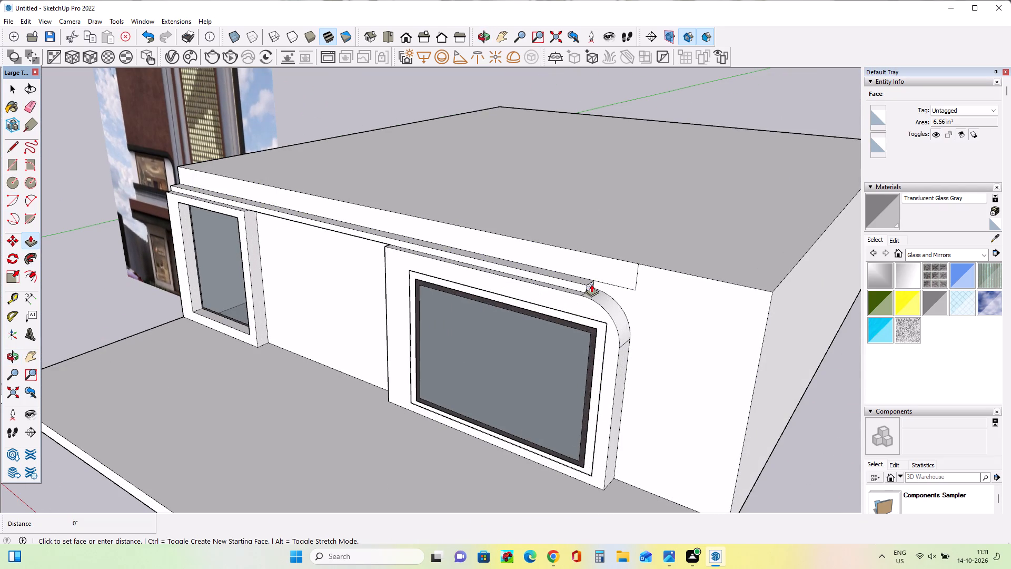
left_click(384, 251)
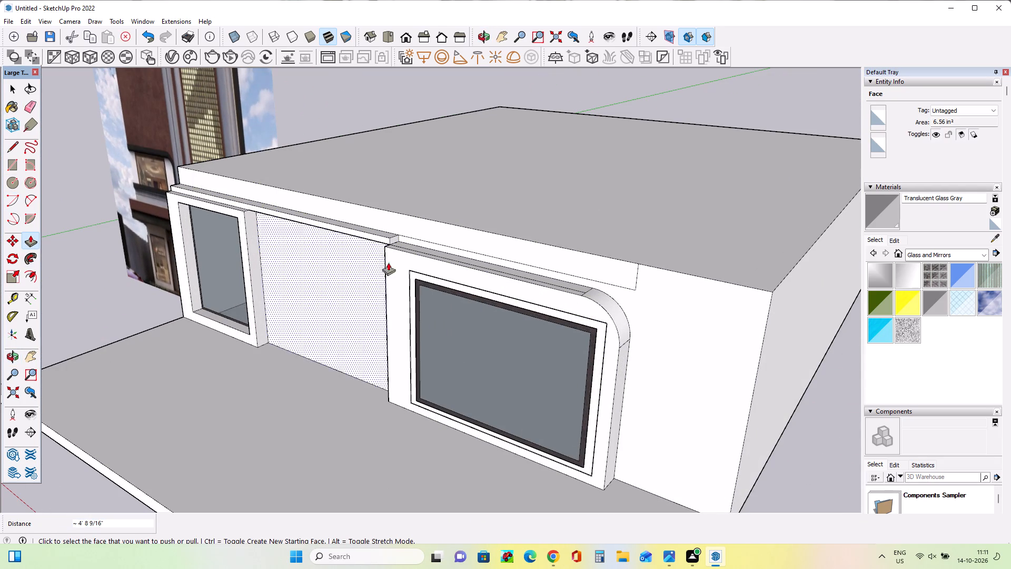
Raise the top face of the right window panel about 1 13/16" to line up with the remaining ledge.
middle_click_drag(453, 286, 562, 291)
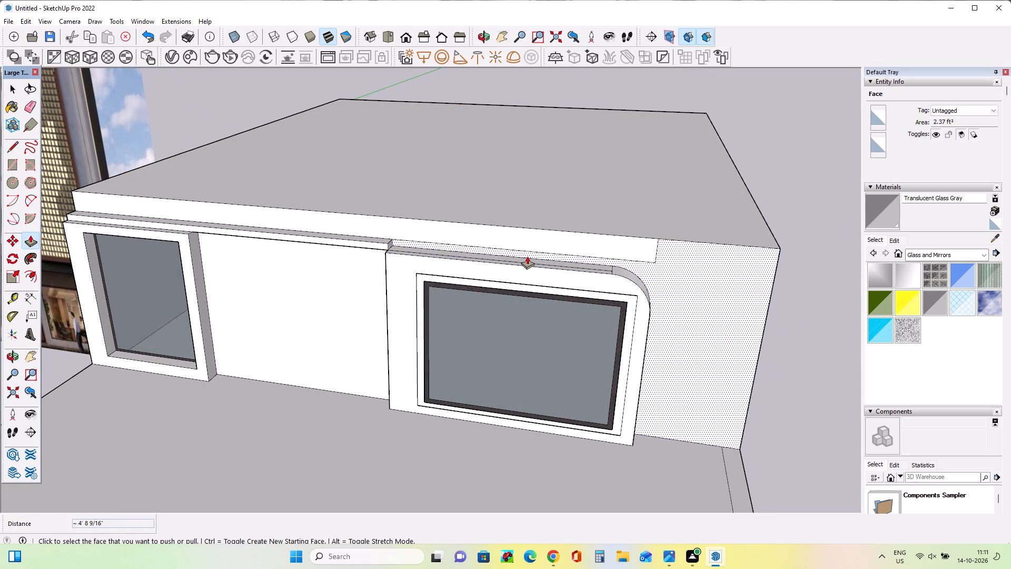
scroll(494, 257, "up", 2)
scroll(494, 257, "down", 1)
scroll(494, 257, "up", 6)
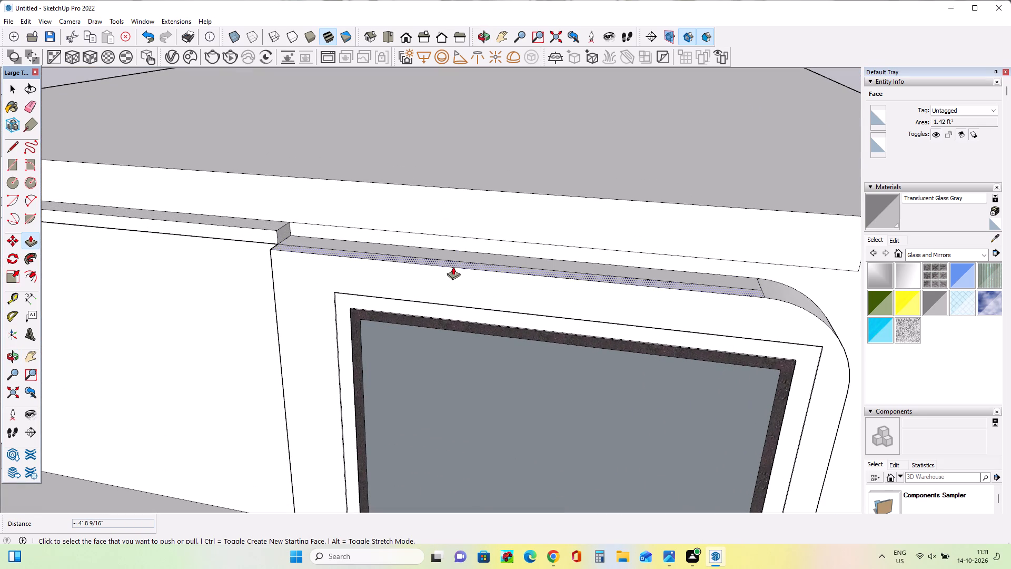
left_click(453, 267)
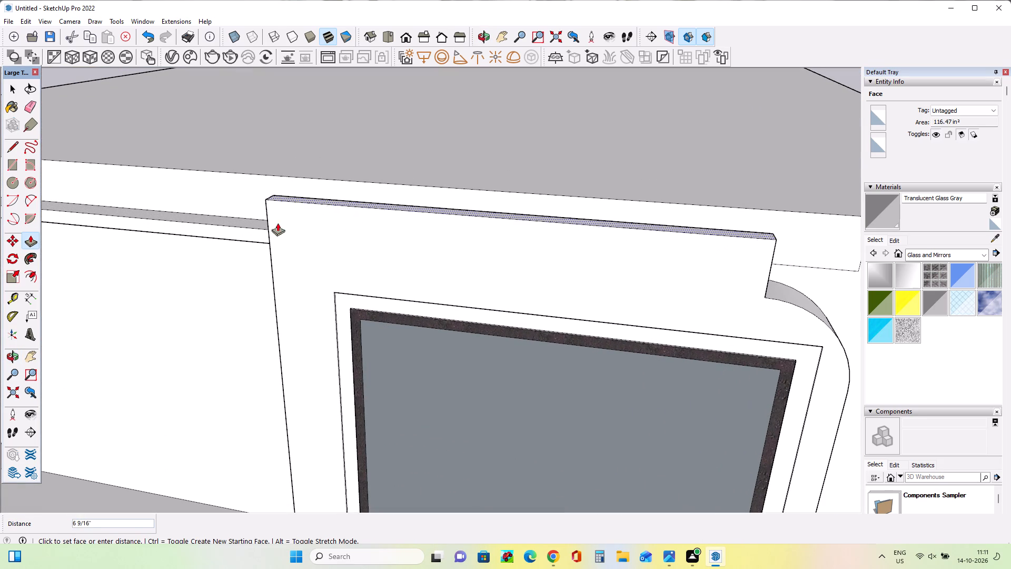
left_click(246, 223)
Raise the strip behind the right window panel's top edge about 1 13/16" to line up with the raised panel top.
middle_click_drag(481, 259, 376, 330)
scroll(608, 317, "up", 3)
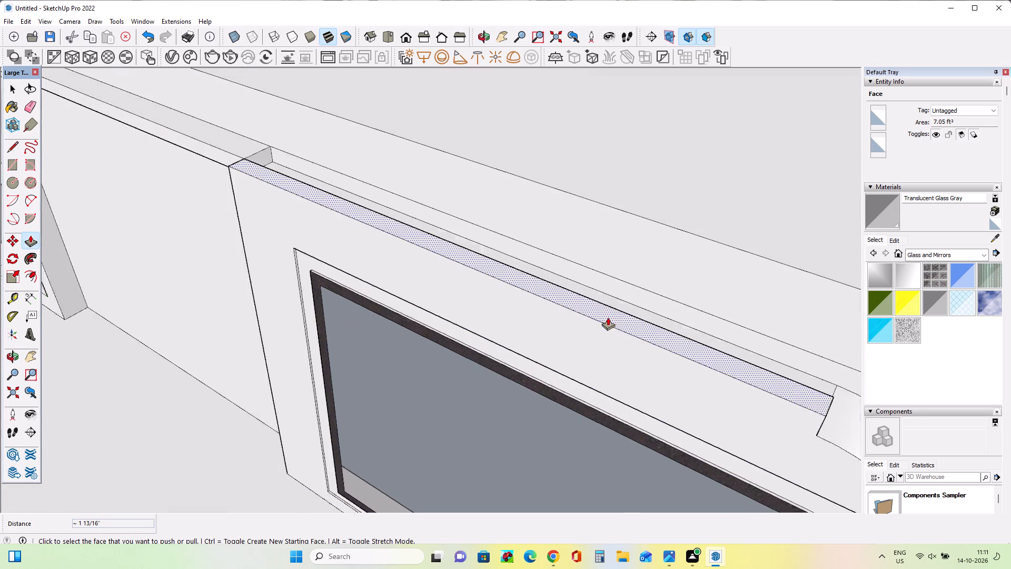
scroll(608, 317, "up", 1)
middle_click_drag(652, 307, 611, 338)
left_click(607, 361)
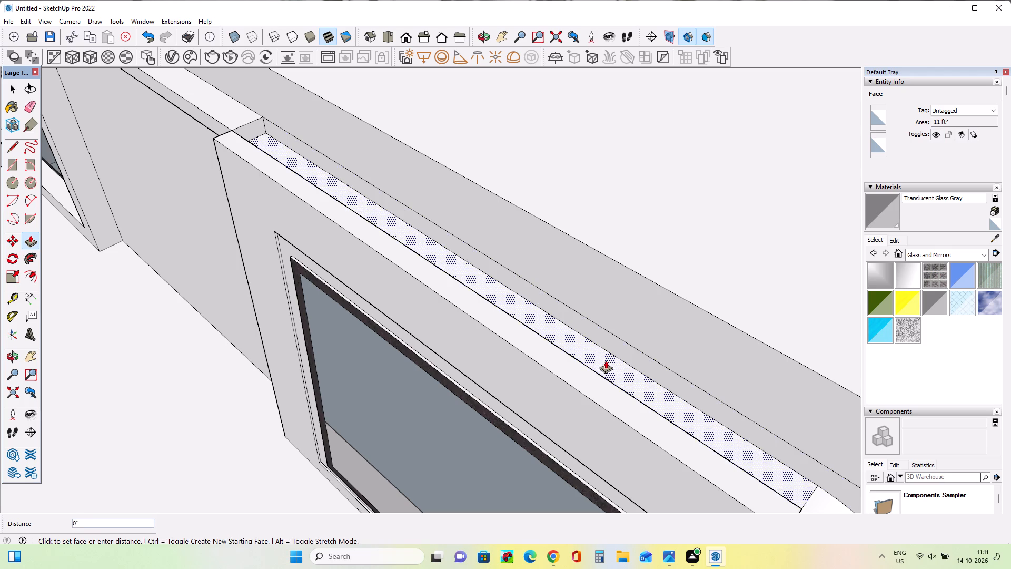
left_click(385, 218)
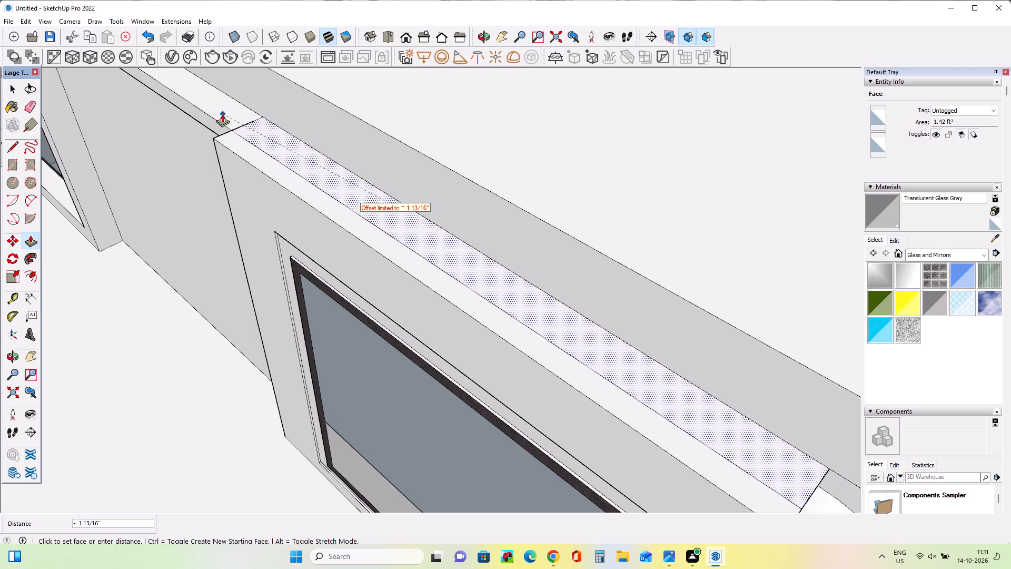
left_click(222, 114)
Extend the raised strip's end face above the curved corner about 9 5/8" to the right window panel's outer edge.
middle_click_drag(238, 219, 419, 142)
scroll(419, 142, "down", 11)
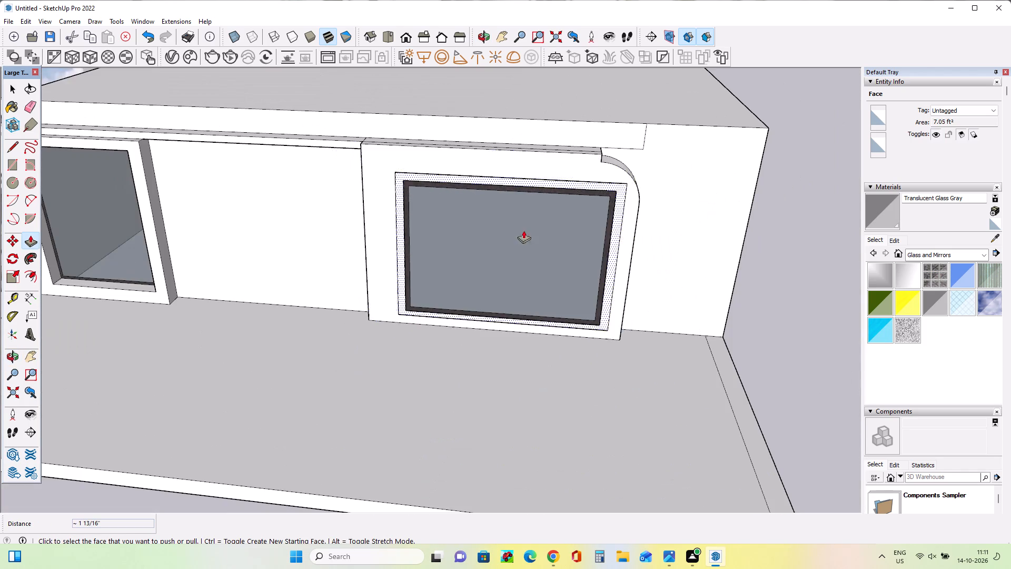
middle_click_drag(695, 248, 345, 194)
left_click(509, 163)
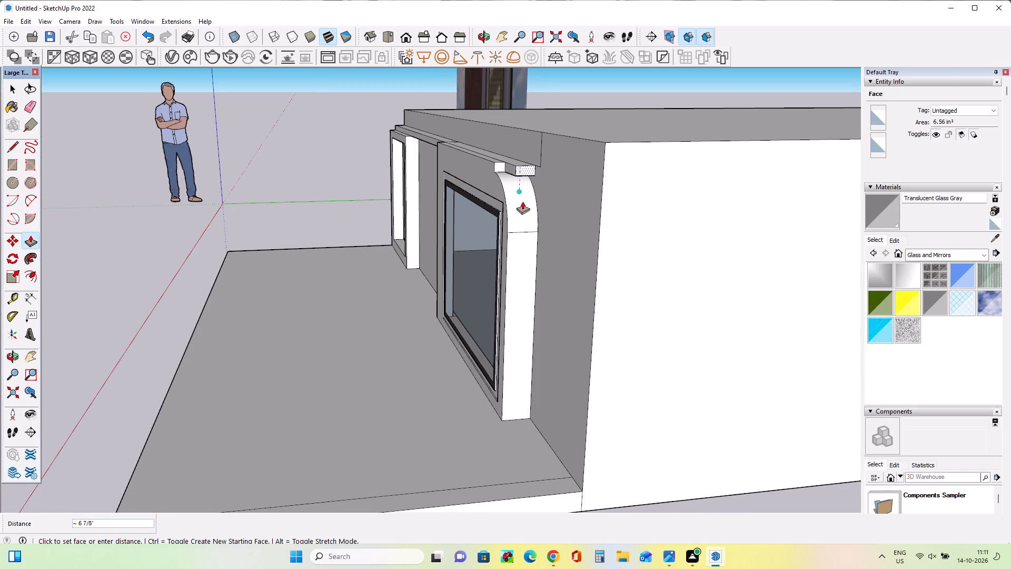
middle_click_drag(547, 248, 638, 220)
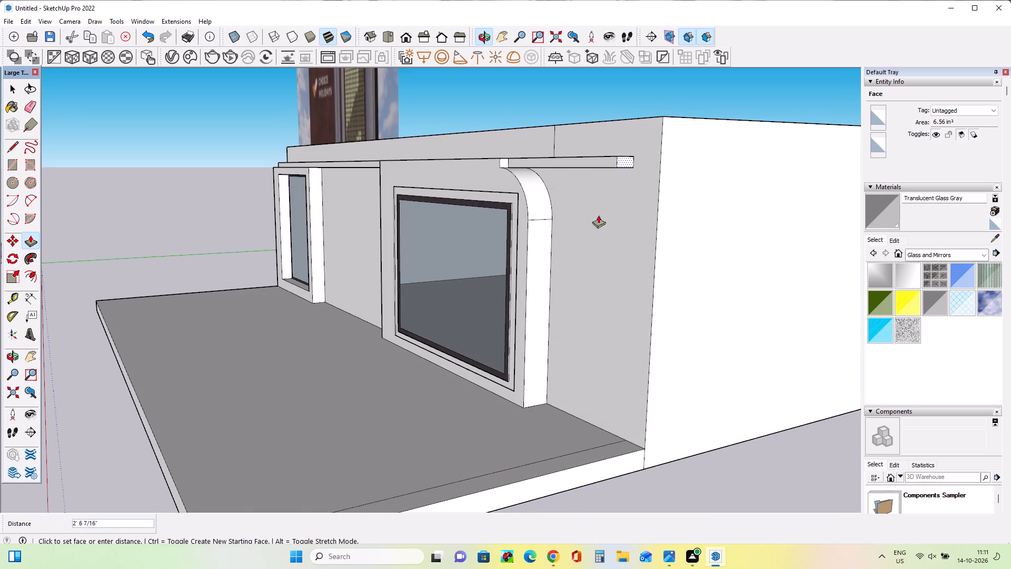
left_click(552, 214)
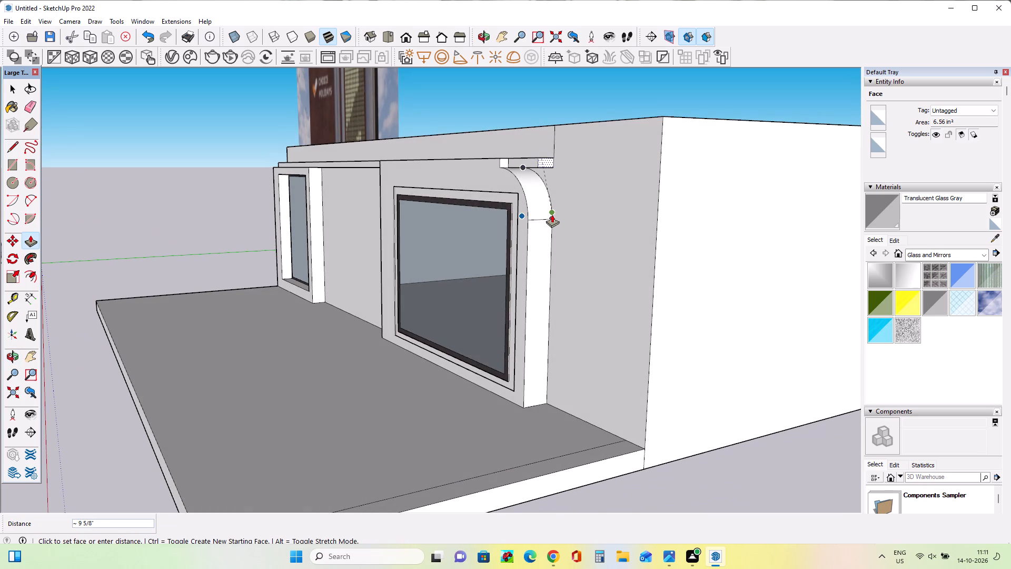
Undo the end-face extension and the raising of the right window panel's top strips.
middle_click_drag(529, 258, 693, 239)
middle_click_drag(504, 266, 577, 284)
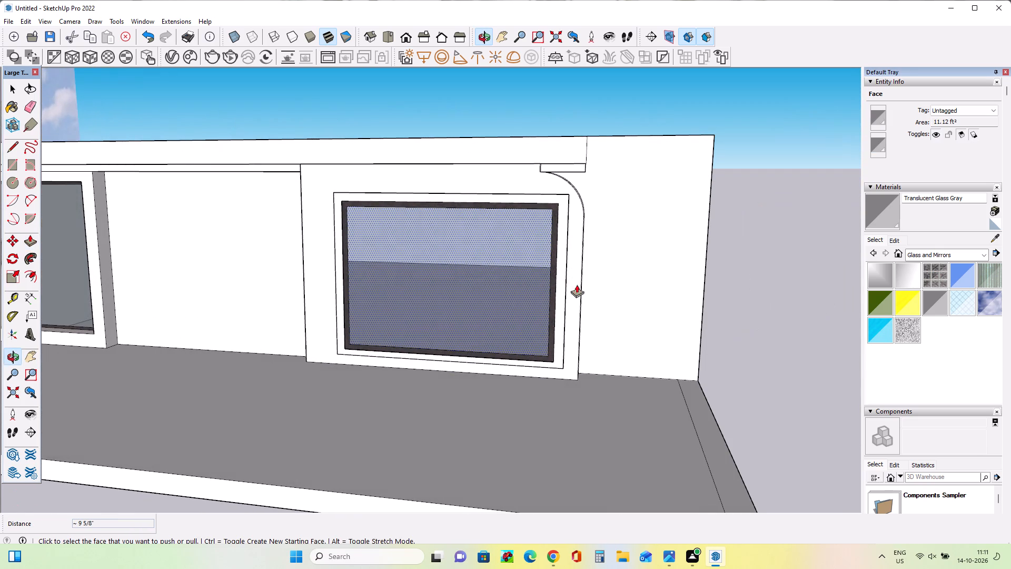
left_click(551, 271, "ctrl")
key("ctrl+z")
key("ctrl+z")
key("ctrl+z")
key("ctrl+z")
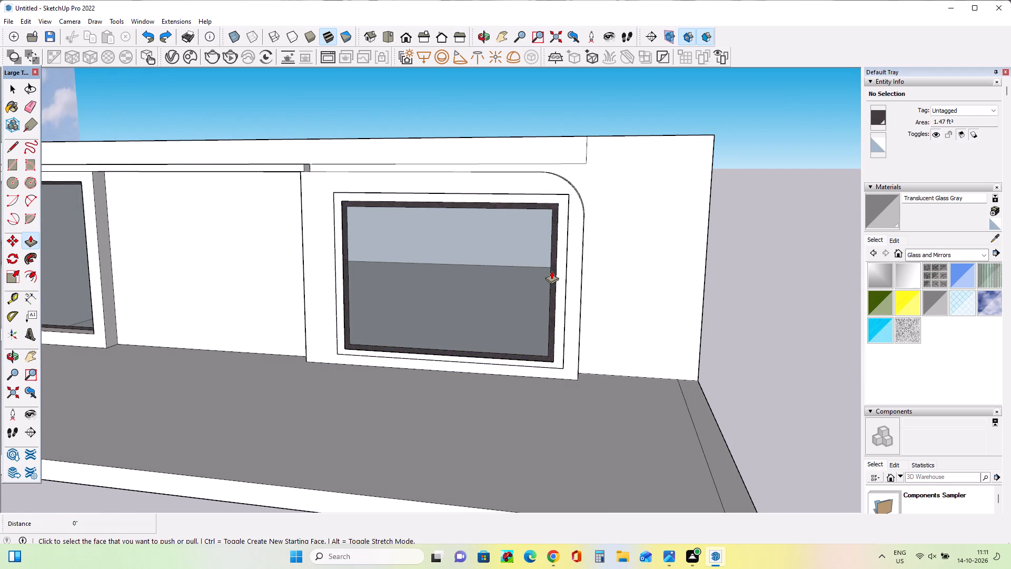
Lower the top face of the remaining ledge by 3/4", between the two window panels.
middle_click_drag(551, 272, 601, 268)
scroll(561, 251, "down", 4)
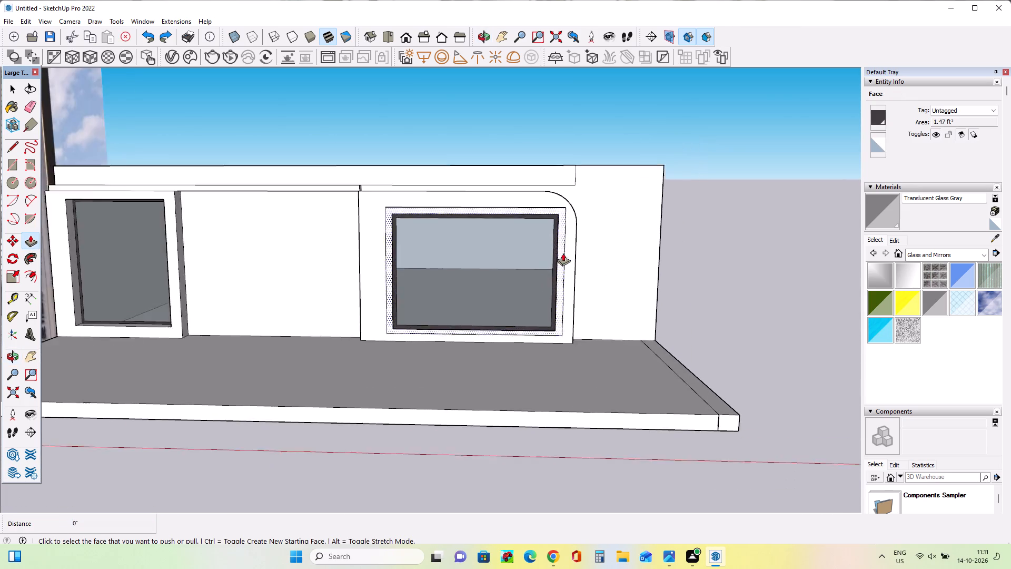
middle_click_drag(354, 116, 355, 290)
scroll(346, 205, "up", 3)
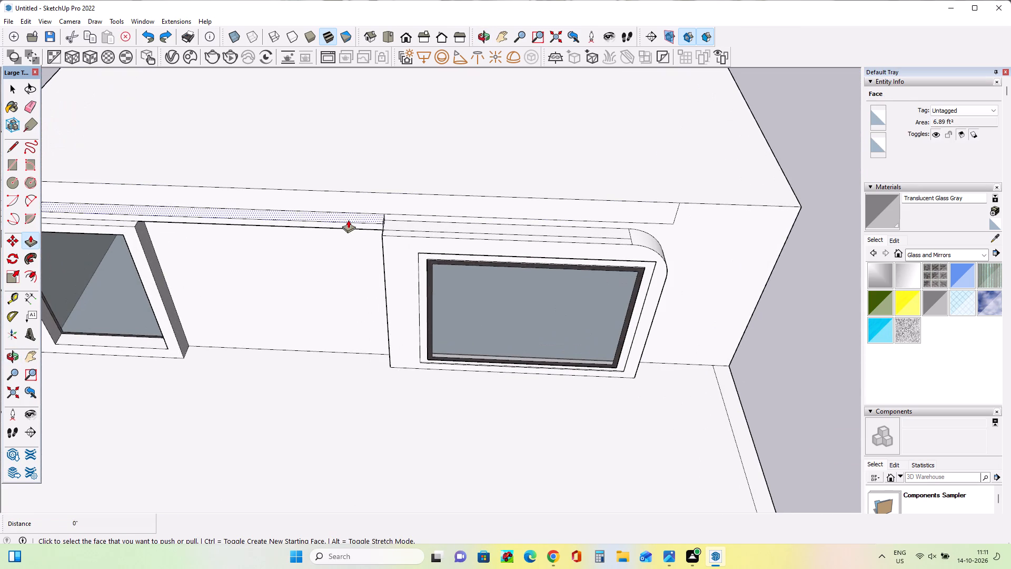
left_click(348, 220)
left_click(348, 222)
Erase the leftover horizontal and vertical outline edges on the wall above the right window panel.
middle_click_drag(434, 262, 460, 175)
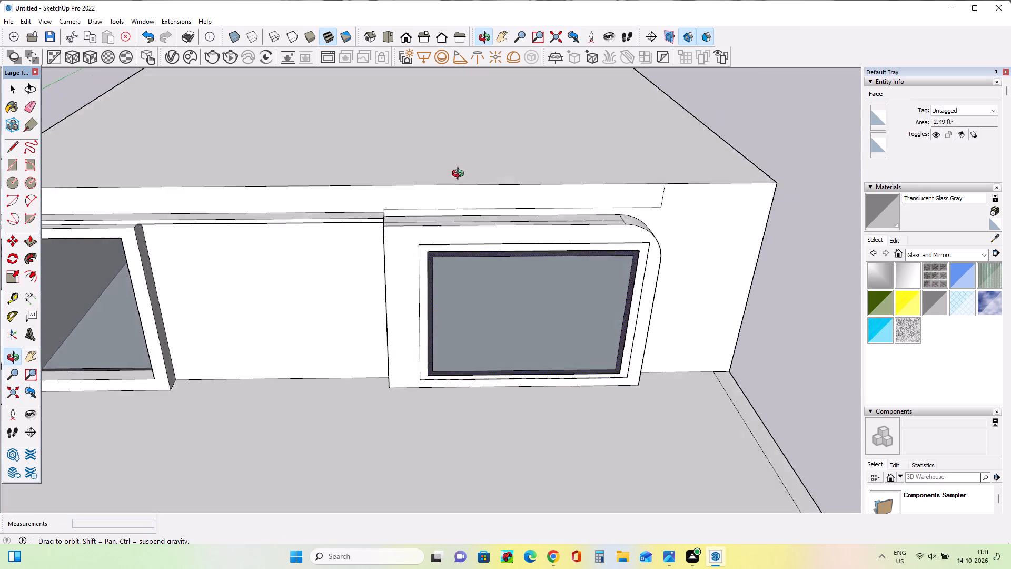
middle_click_drag(460, 175, 478, 124)
scroll(499, 207, "down", 2)
scroll(602, 224, "up", 3)
middle_click_drag(614, 224, 607, 227)
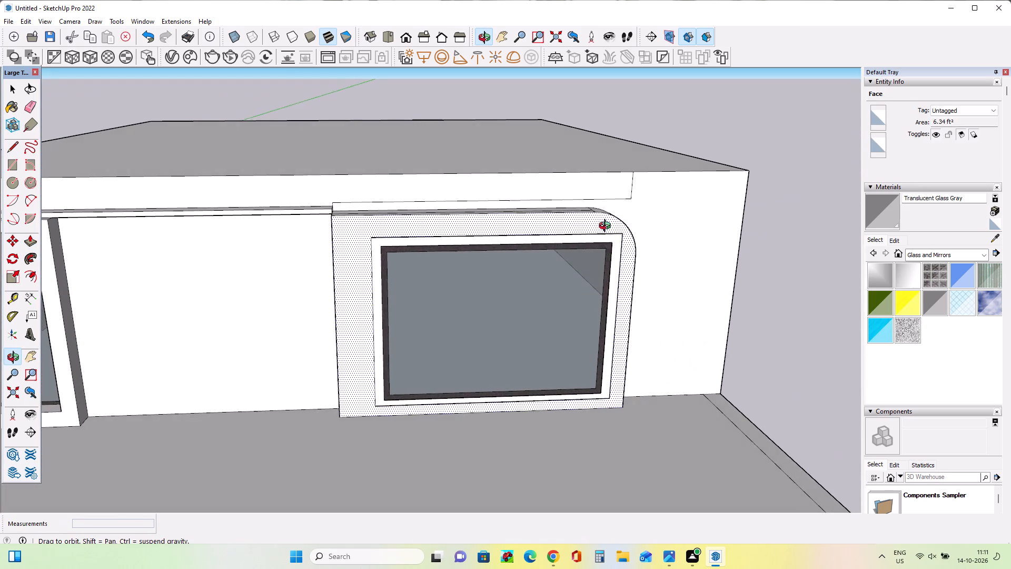
middle_click_drag(607, 227, 596, 230)
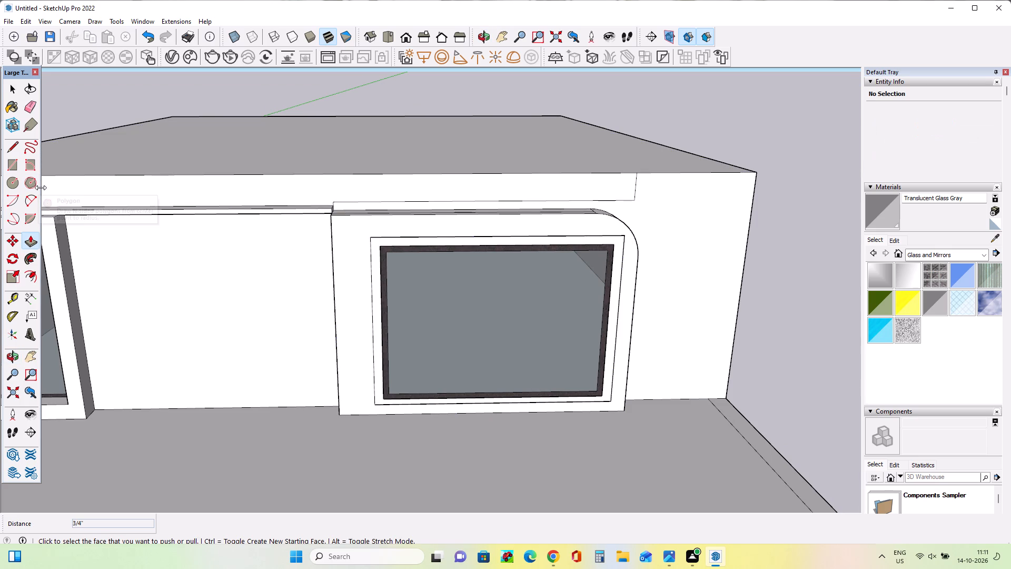
left_click(33, 101)
left_click(617, 200)
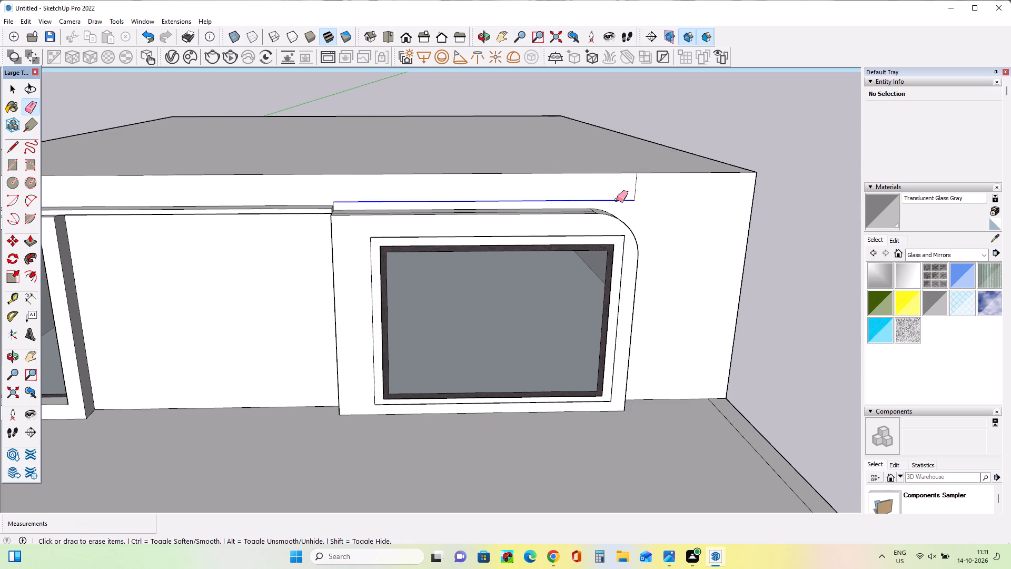
left_click(636, 192)
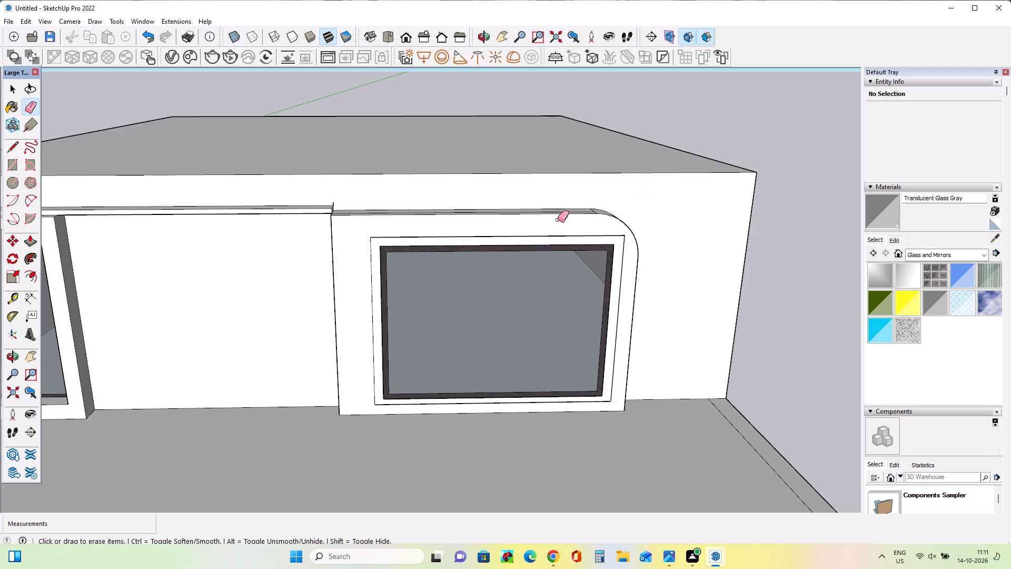
Erase the short stub line above the ledge's end and the lengthwise seam along the right window panel's top.
middle_click_drag(558, 220, 553, 247)
scroll(344, 201, "up", 6)
scroll(323, 196, "down", 1)
scroll(323, 196, "up", 3)
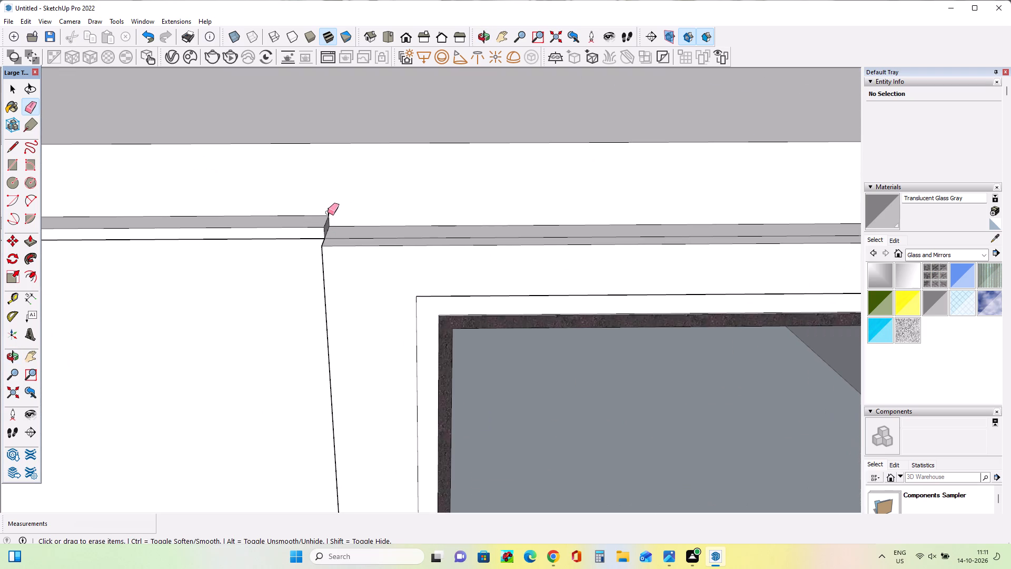
left_click(328, 212)
left_click(345, 237)
left_click(345, 239)
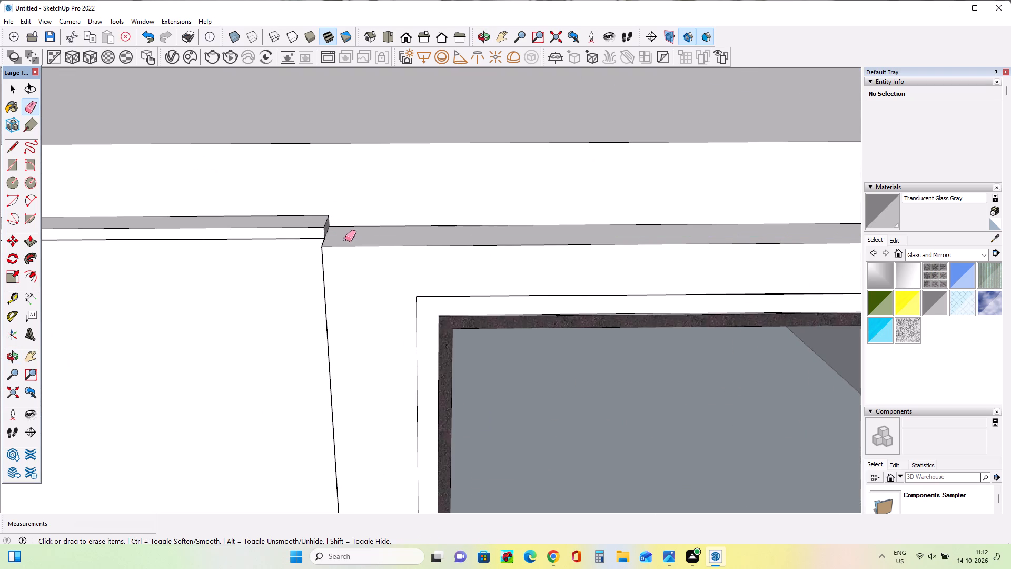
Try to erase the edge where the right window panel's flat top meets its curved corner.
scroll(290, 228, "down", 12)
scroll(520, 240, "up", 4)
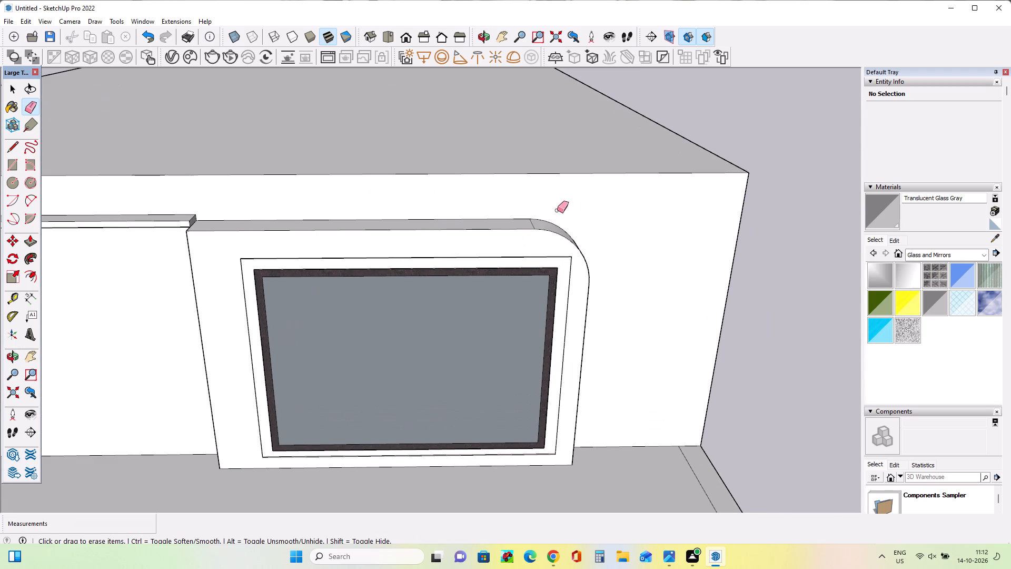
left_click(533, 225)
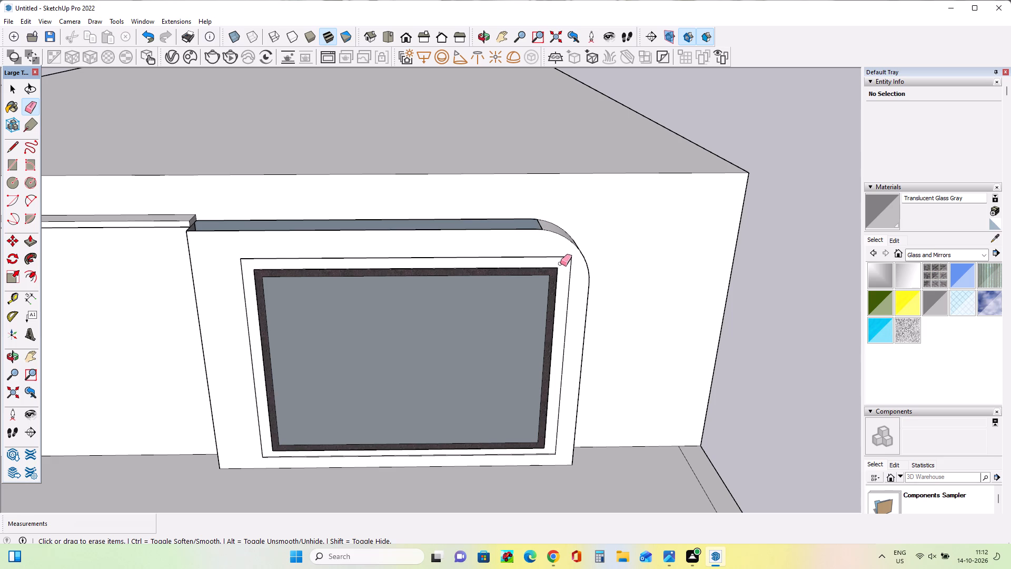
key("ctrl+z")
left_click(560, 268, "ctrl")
Compare the ground-floor front with the reference image, examining the entrance area between the two windows.
middle_click_drag(562, 267, 565, 246)
scroll(565, 246, "down", 8)
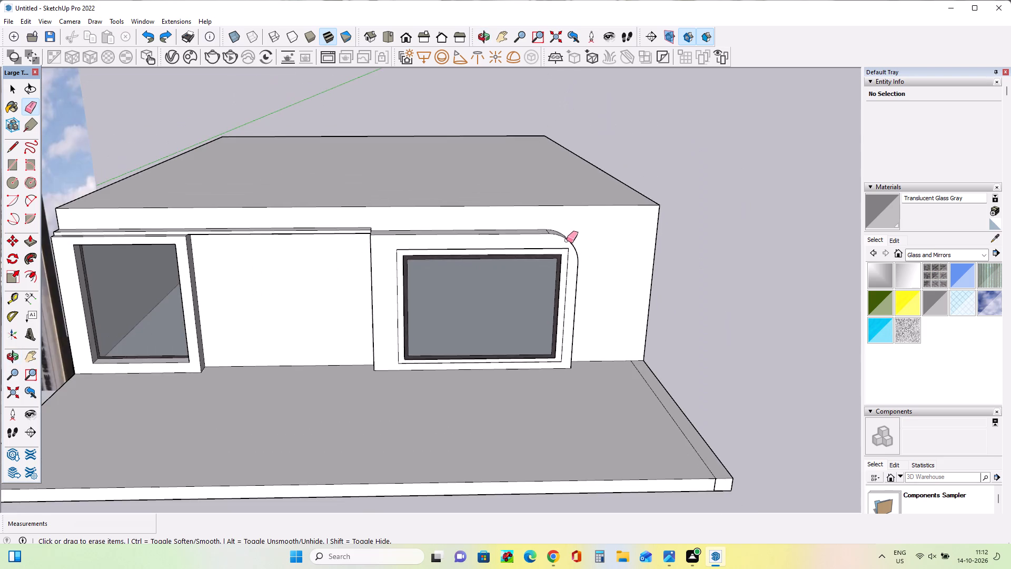
middle_click_drag(564, 242, 578, 208)
scroll(346, 268, "up", 4)
scroll(398, 251, "down", 7)
scroll(399, 251, "up", 1)
scroll(396, 258, "down", 9)
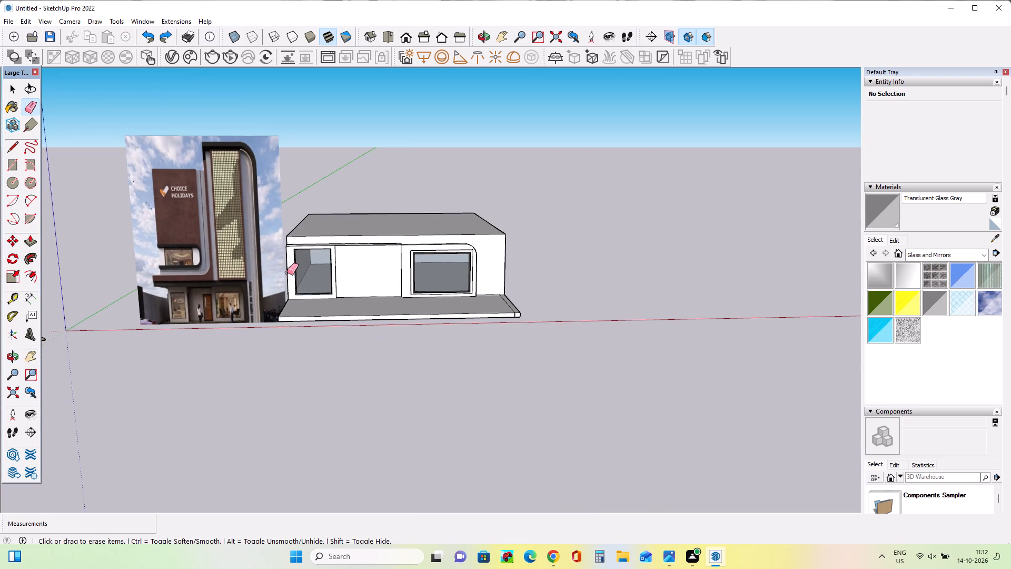
scroll(287, 272, "up", 9)
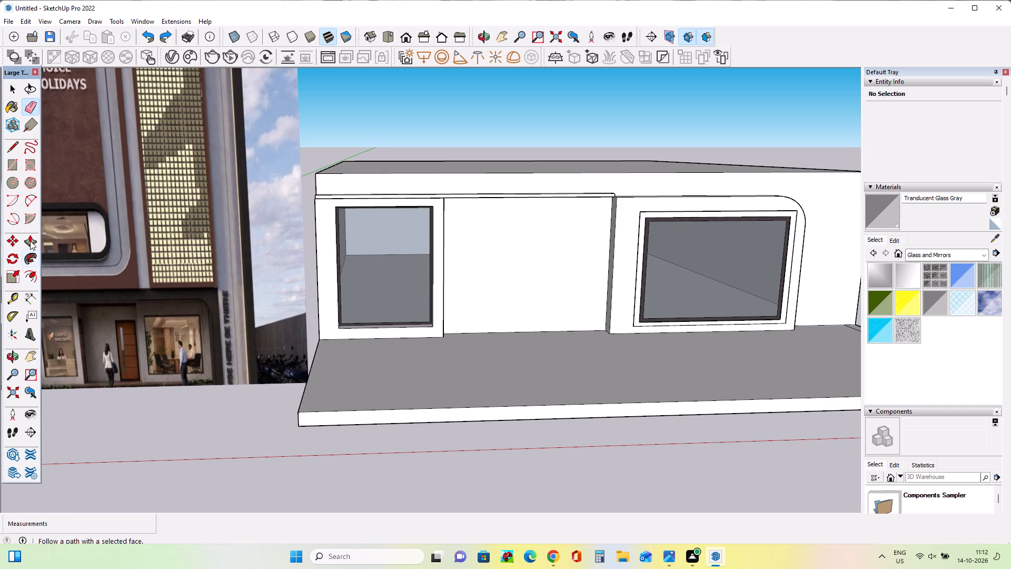
Draw a door rectangle about 2' 11 1/8" by 2' 3 13/16" on the recessed wall, against the right window panel.
left_click(9, 161)
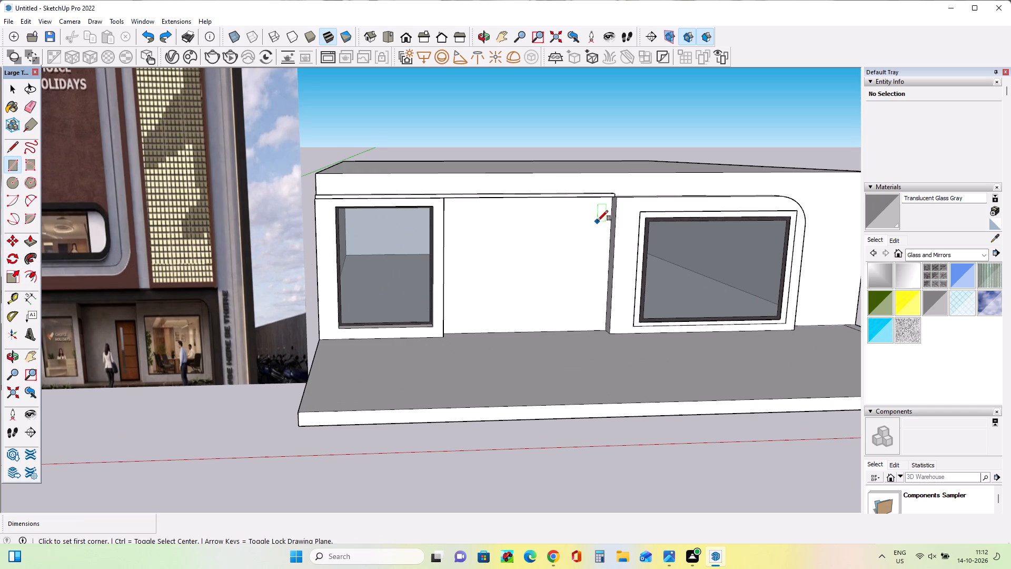
middle_click_drag(598, 221, 598, 197)
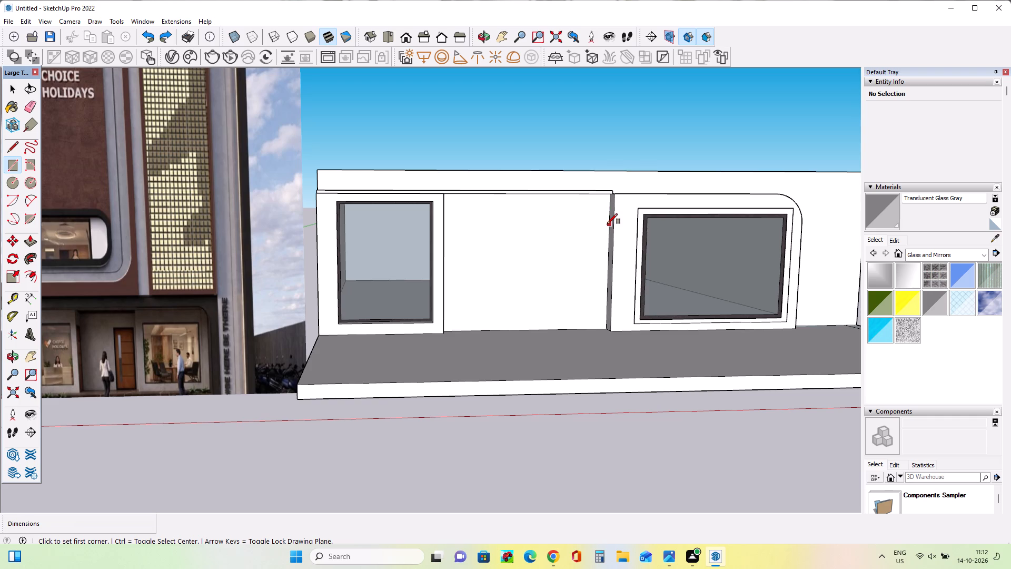
left_click(607, 224)
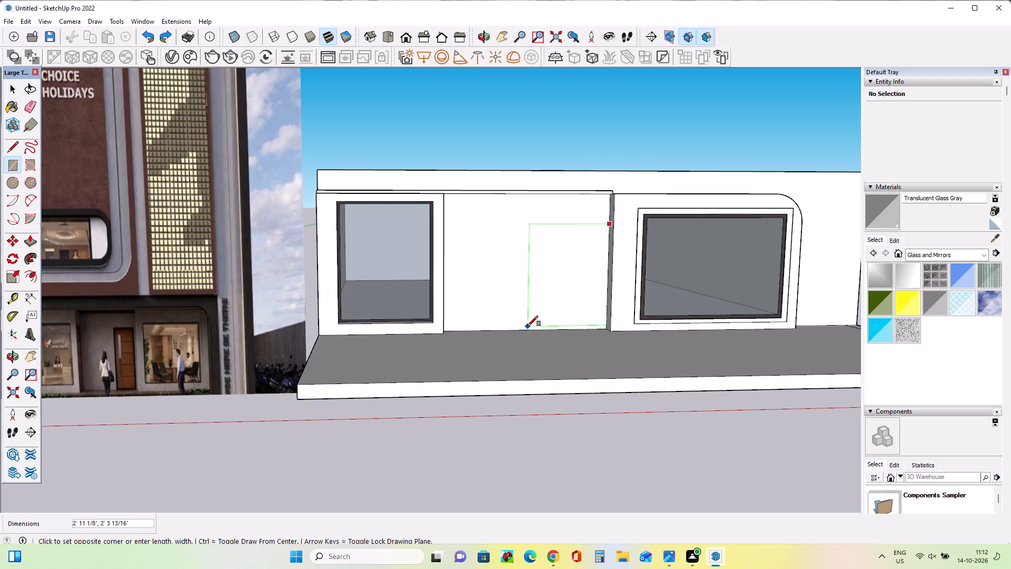
left_click(528, 326)
Extend the door outline to the floor with a 2' 3 13/16" by about 1 5/16" rectangle and erase the dividing line.
middle_click_drag(610, 333, 586, 330)
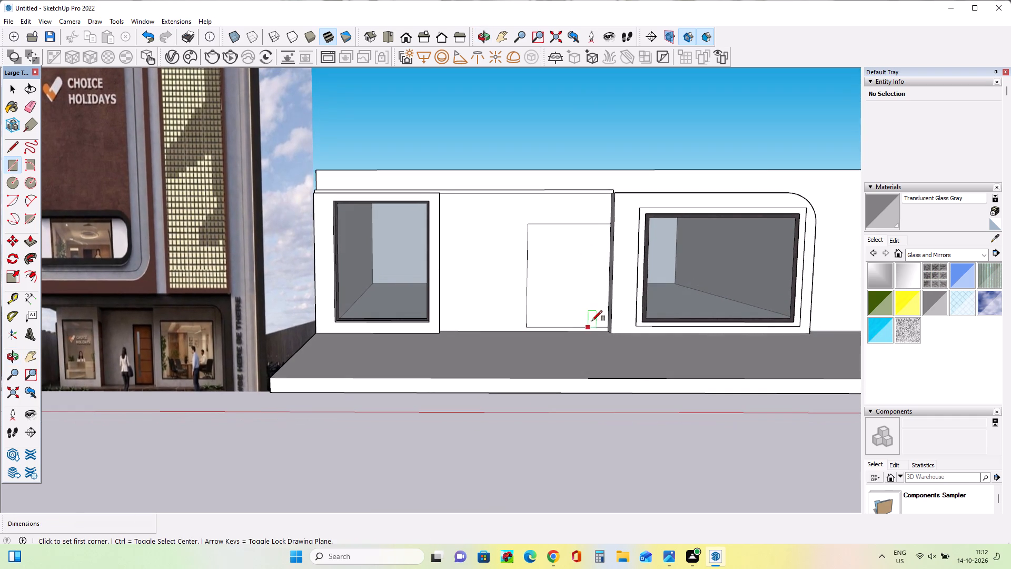
middle_click_drag(592, 320, 600, 314)
scroll(559, 333, "up", 3)
scroll(559, 332, "down", 2)
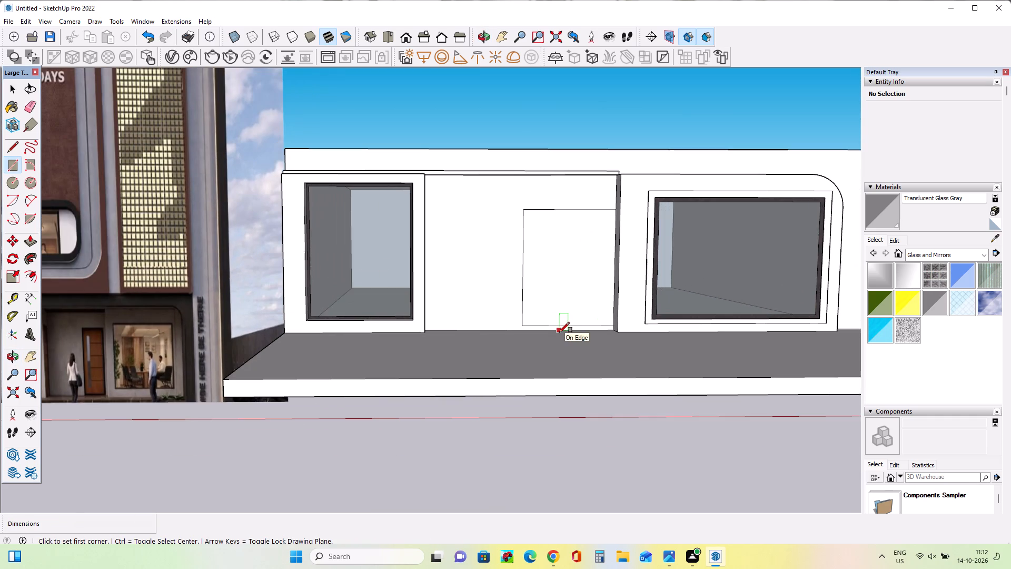
left_click(523, 324)
scroll(606, 330, "up", 9)
left_click(622, 328)
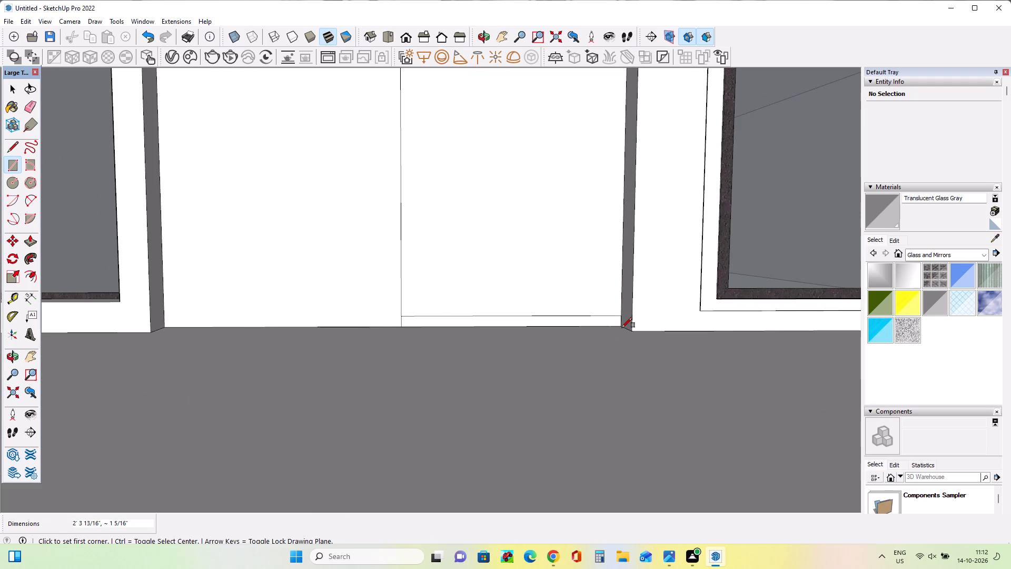
left_click(28, 107)
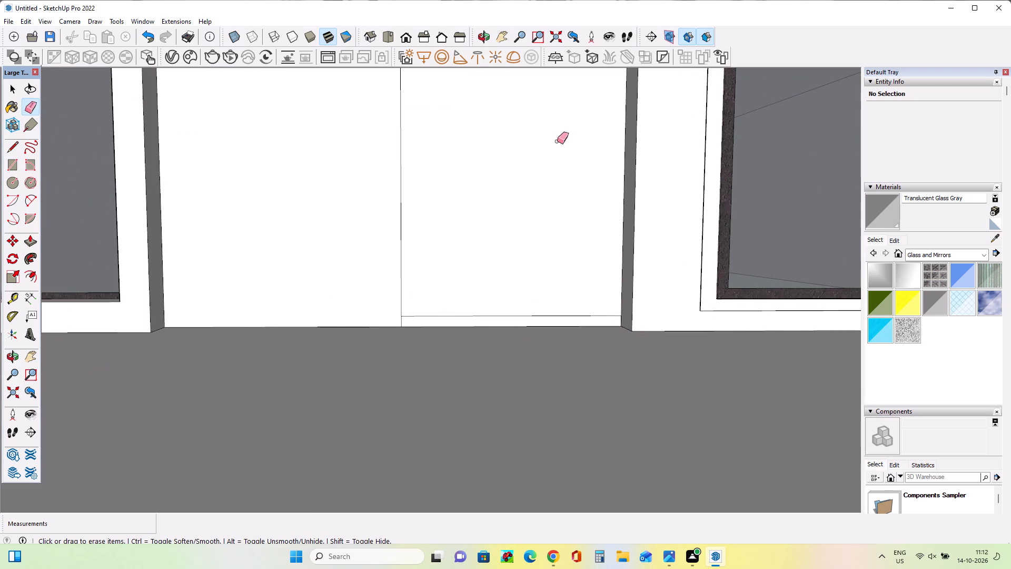
left_click(597, 316)
Examine the door outline on the facade and compare it with the entrance in the reference image.
scroll(471, 392, "down", 1)
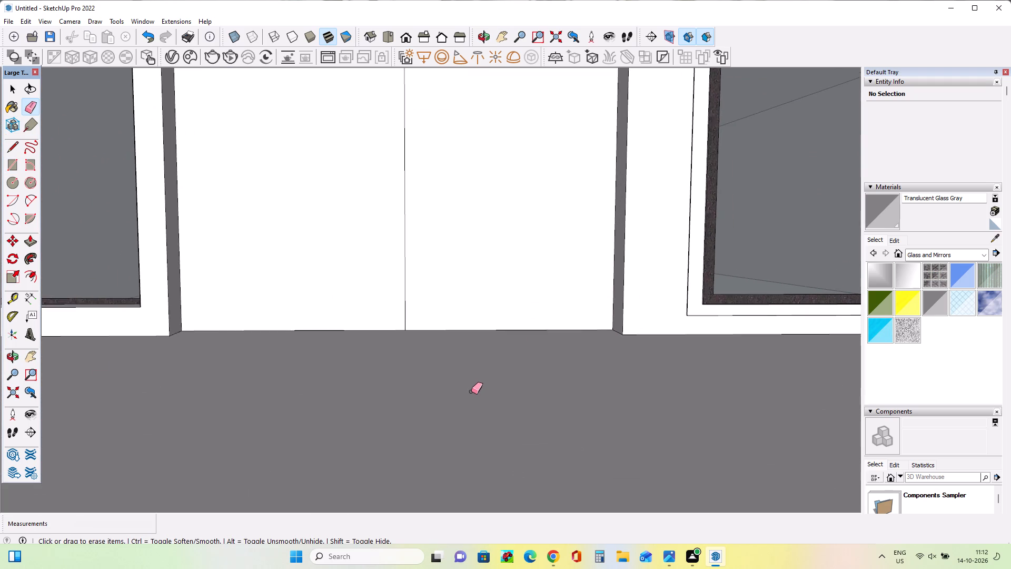
scroll(472, 386, "down", 4)
scroll(477, 384, "up", 1)
scroll(477, 384, "down", 4)
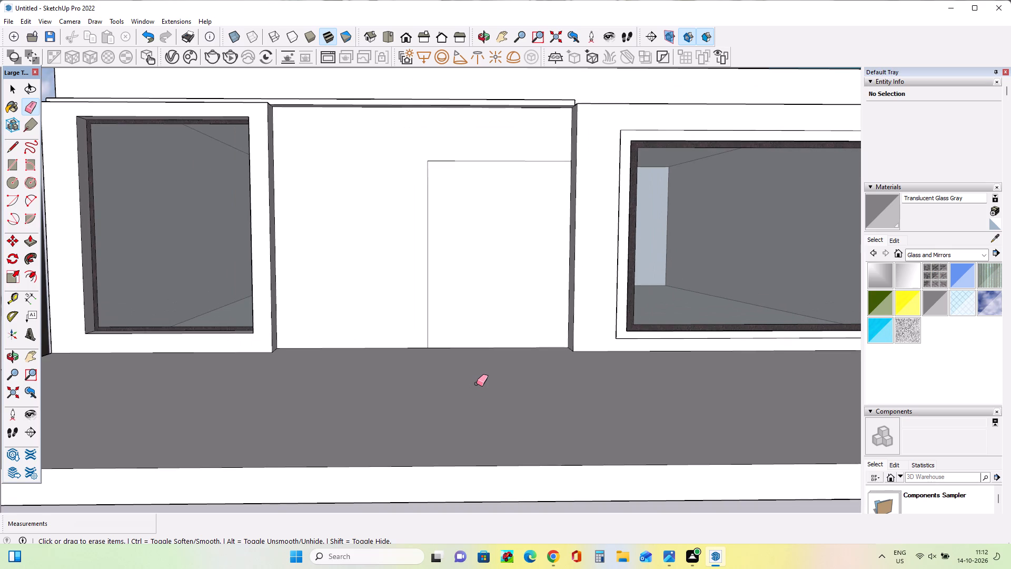
scroll(460, 306, "up", 5)
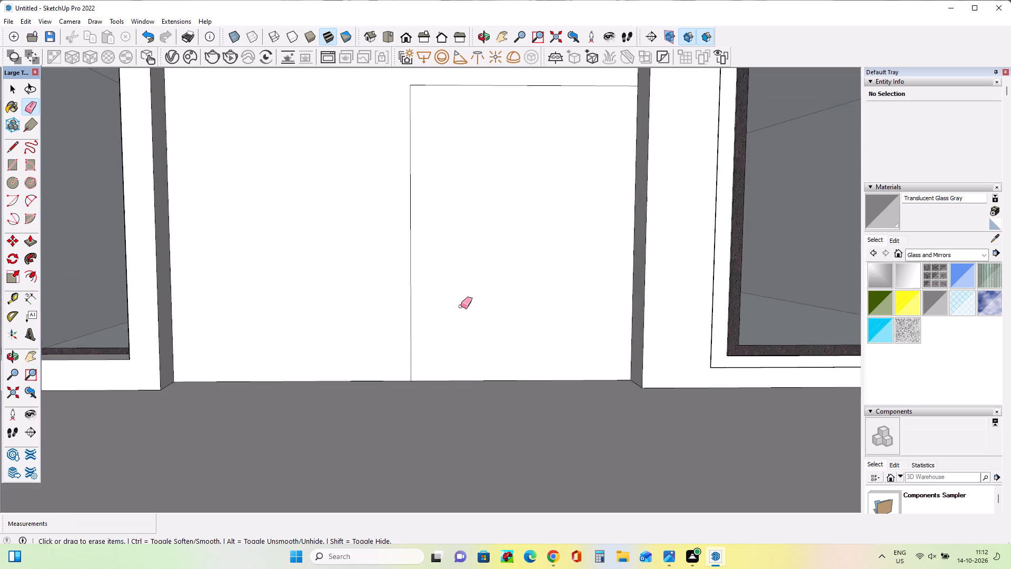
scroll(461, 306, "down", 13)
middle_click_drag(481, 321, 492, 330)
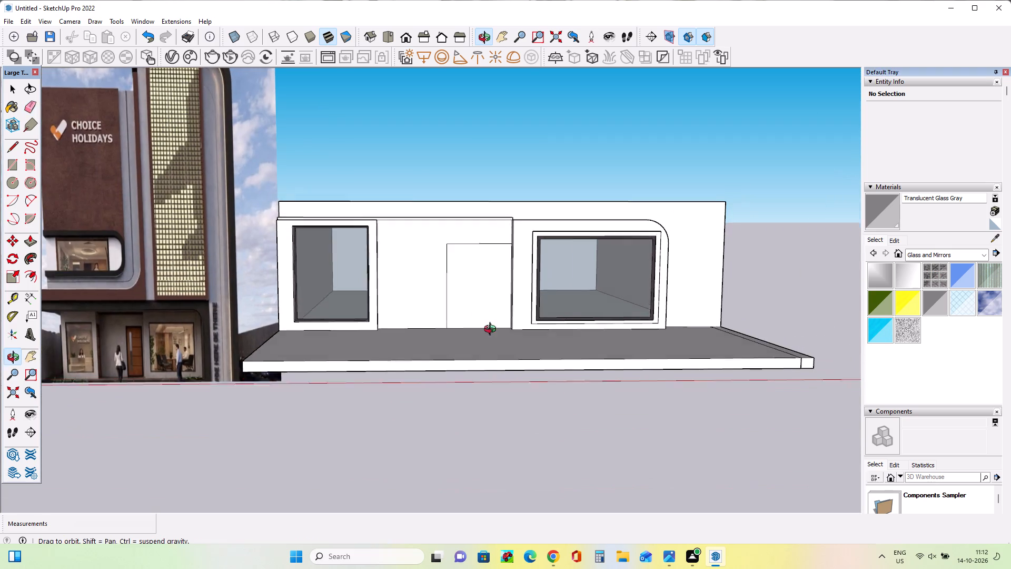
middle_click_drag(492, 330, 515, 374)
scroll(515, 374, "down", 3)
middle_click_drag(519, 366, 526, 348)
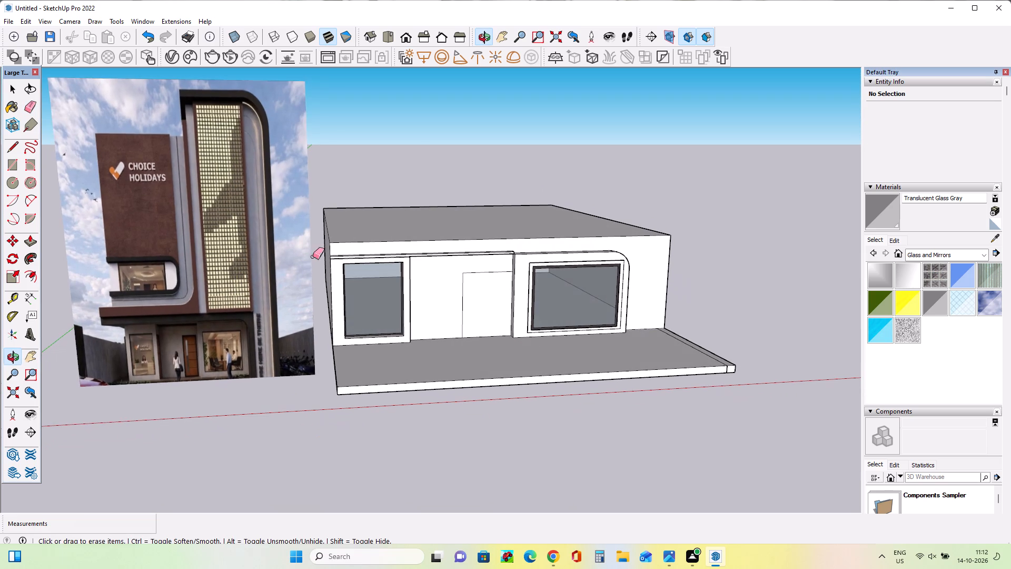
Draw a long rectangle about 13' 10" by 5" on the front fascia, from its upper-left corner to just past the curved window panel.
scroll(497, 269, "up", 3)
left_click(13, 169)
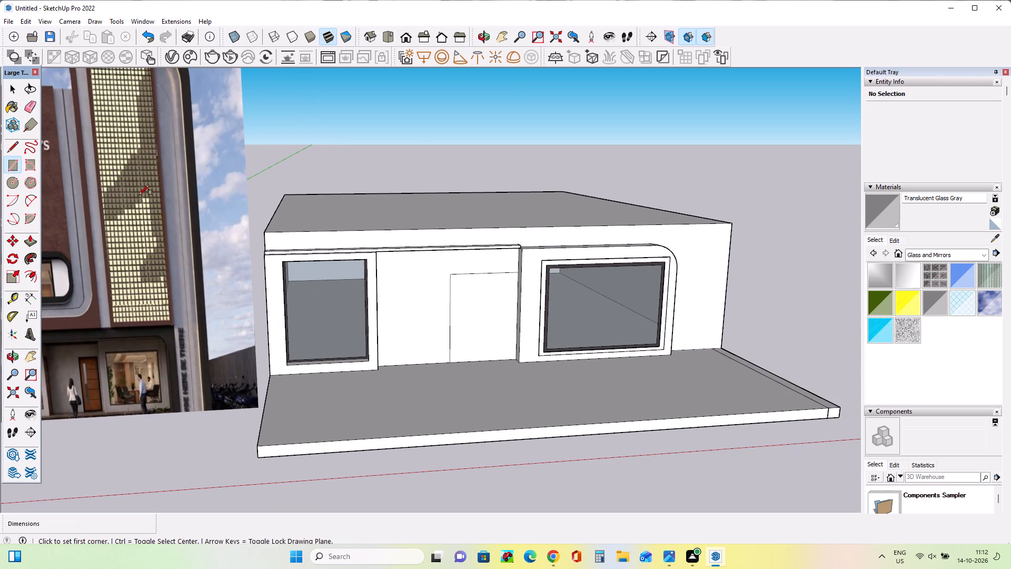
left_click(266, 233)
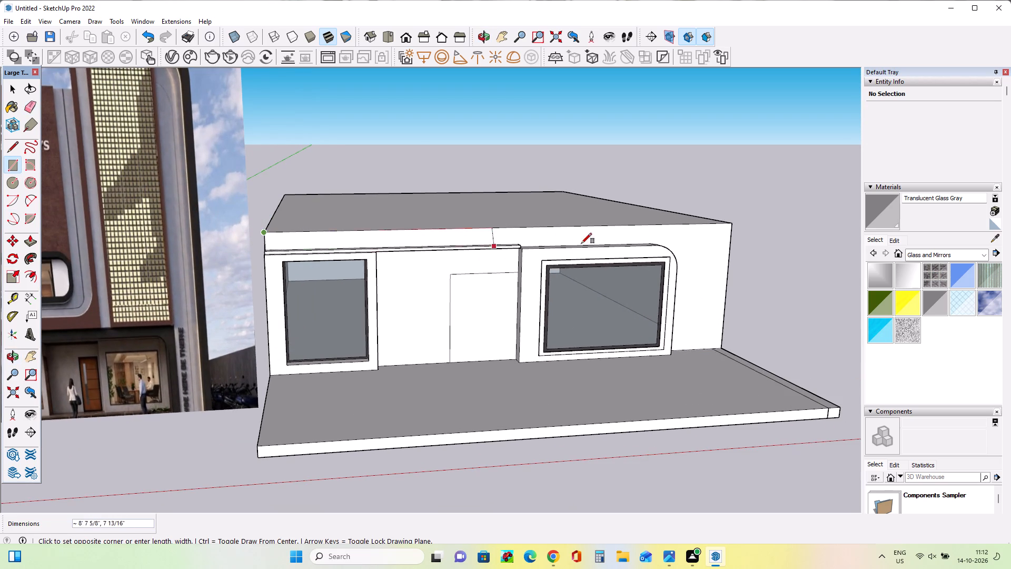
middle_click_drag(679, 236, 655, 236)
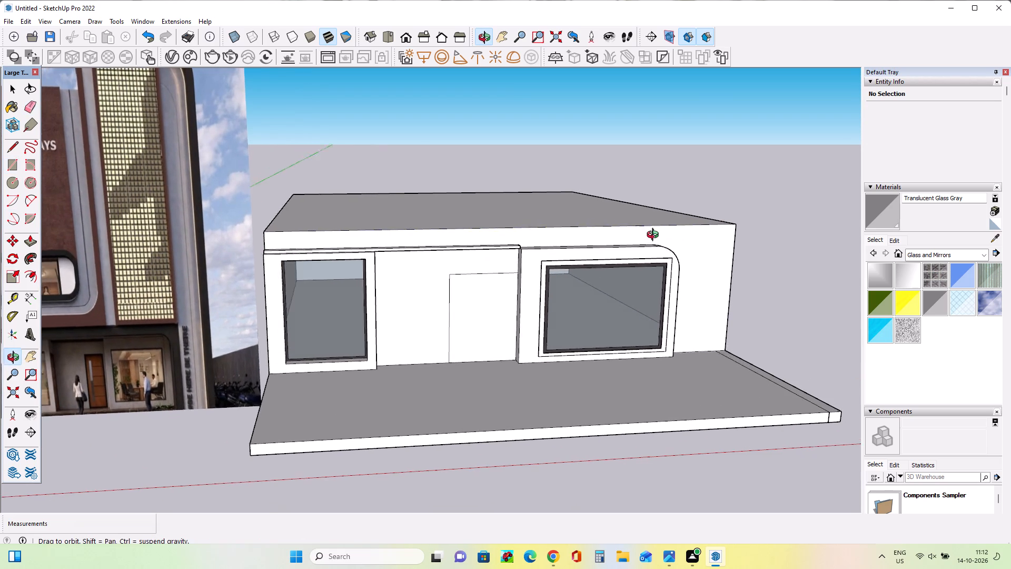
middle_click_drag(655, 236, 628, 240)
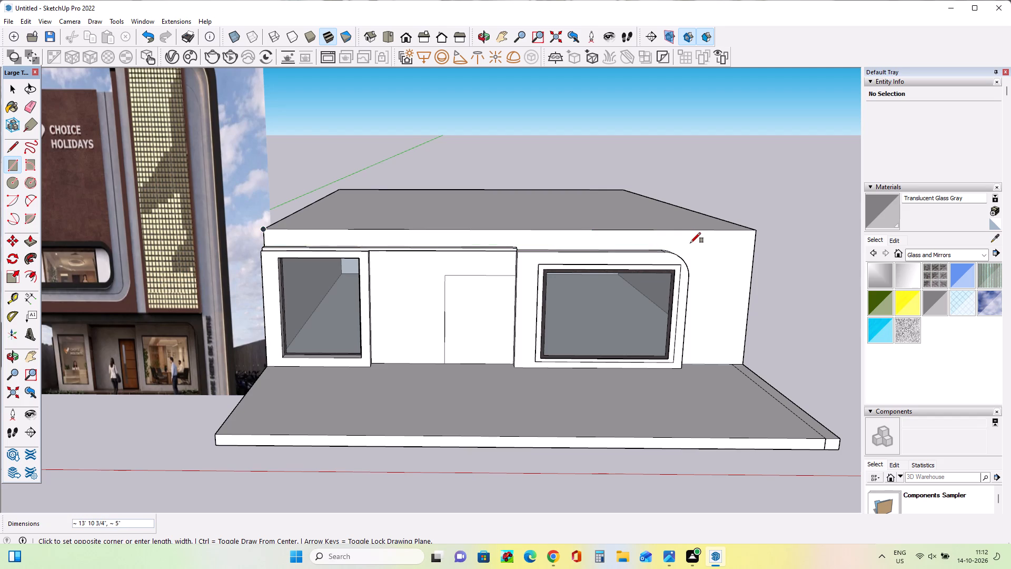
left_click(690, 243)
Compare the upper-storey overhang and ground-floor front with the reference image, looking closely at the area above the shop windows.
middle_click_drag(322, 336, 413, 336)
scroll(414, 336, "down", 4)
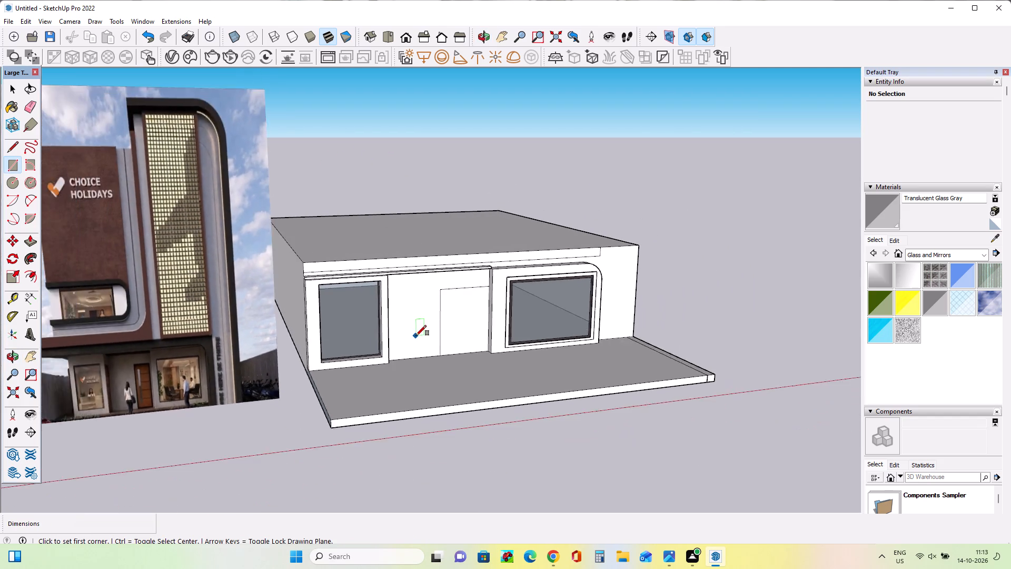
scroll(416, 336, "down", 3)
scroll(179, 360, "up", 13)
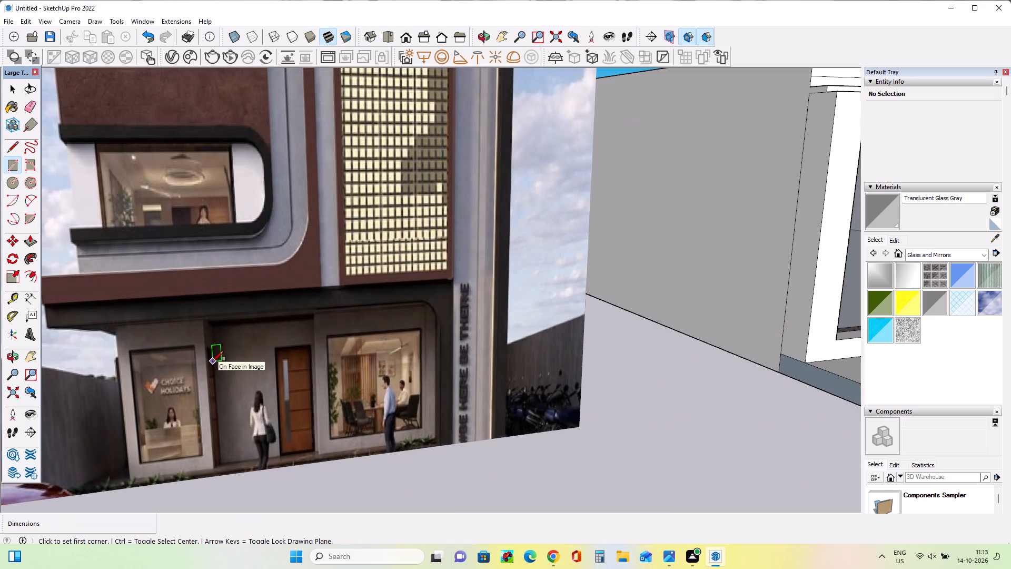
scroll(195, 357, "down", 12)
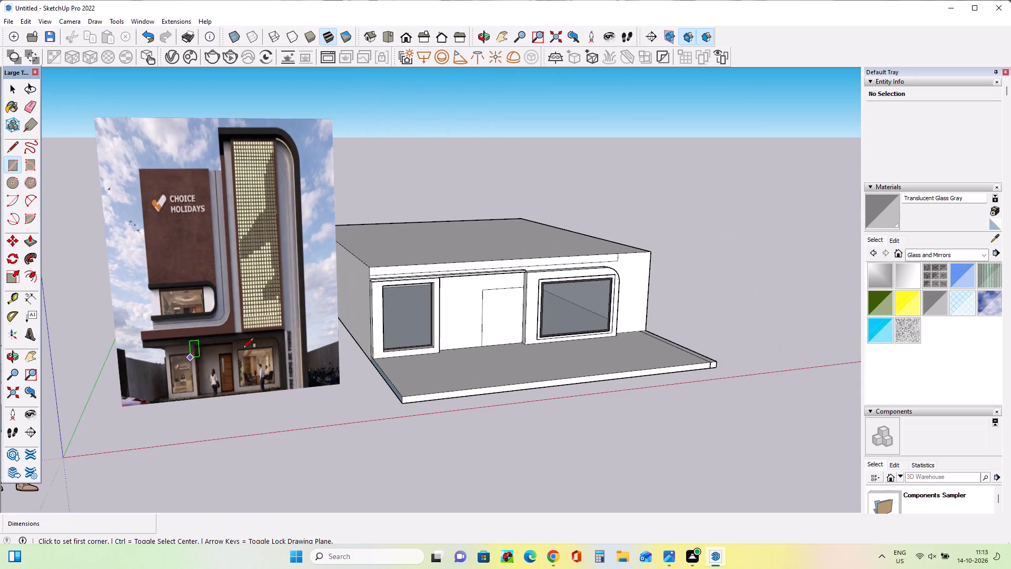
Pull the new fascia rectangle forward about 3' 2 7/16" as an overhang above the ground-floor windows and entrance.
middle_click_drag(296, 349, 231, 363)
left_click(33, 244)
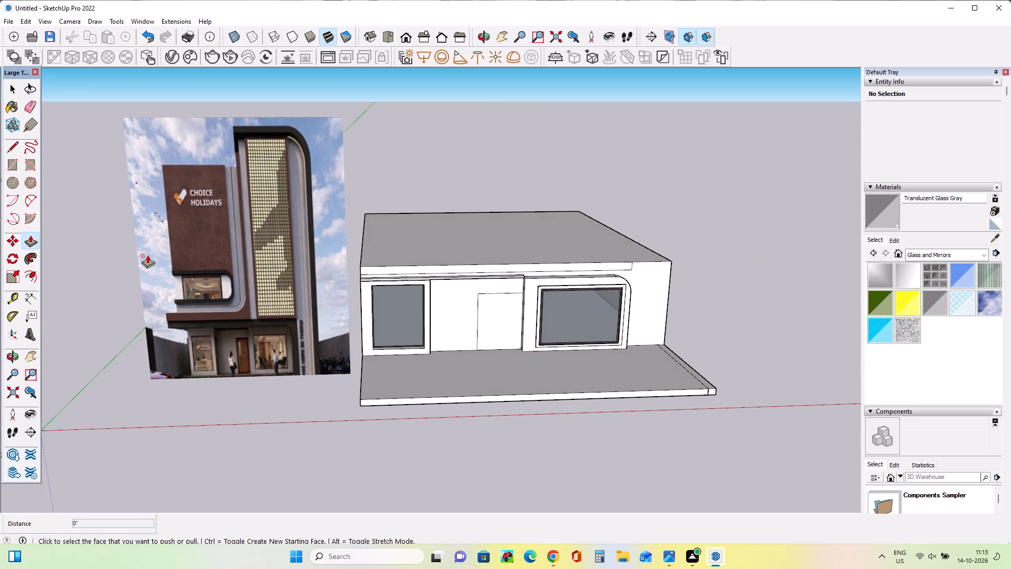
left_click(473, 269)
left_click(481, 285)
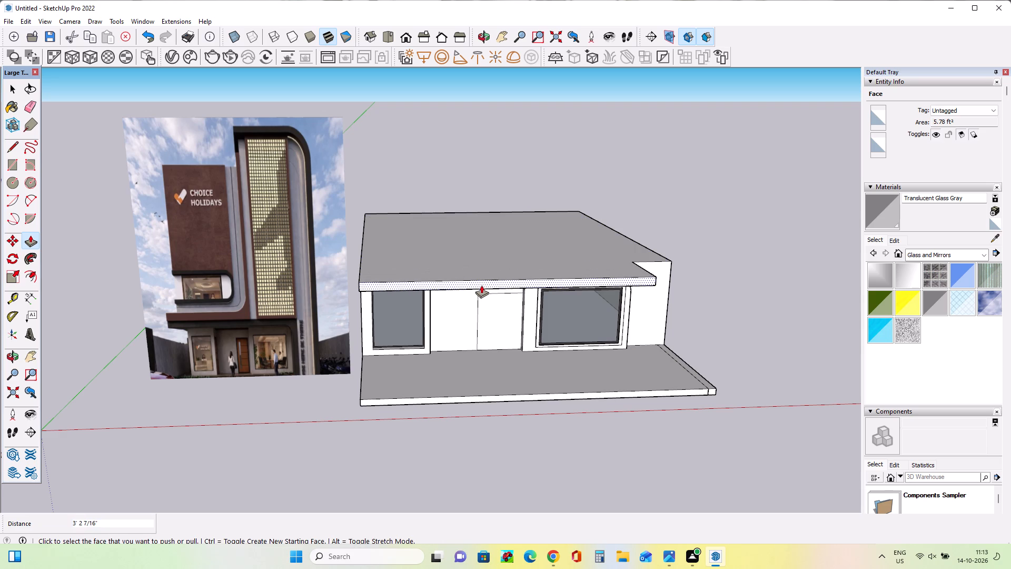
Raise the whole roof face, including the overhang, by about 6' 11 1/8" to form the upper storey.
middle_click_drag(563, 320, 533, 327)
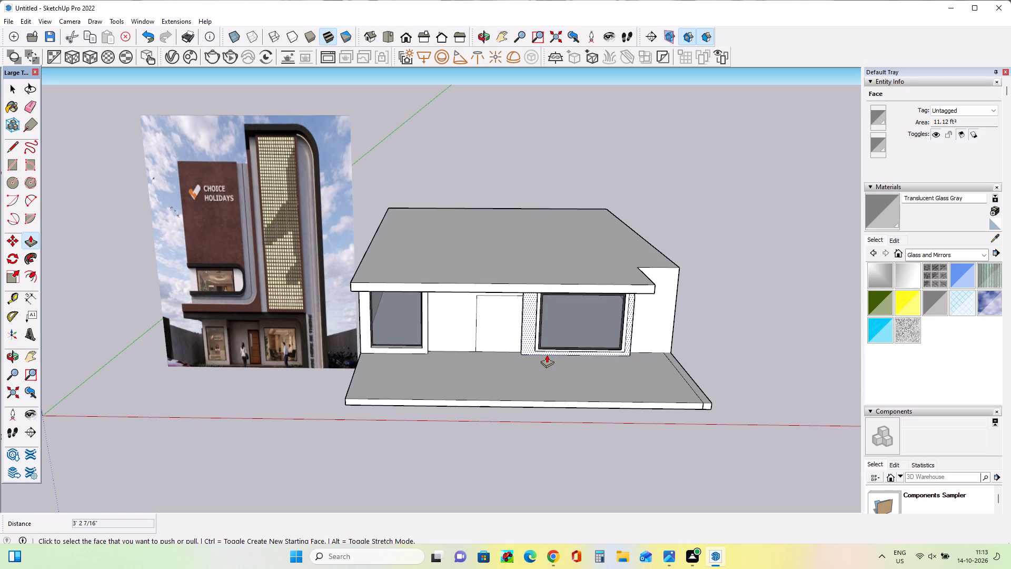
left_click(543, 238)
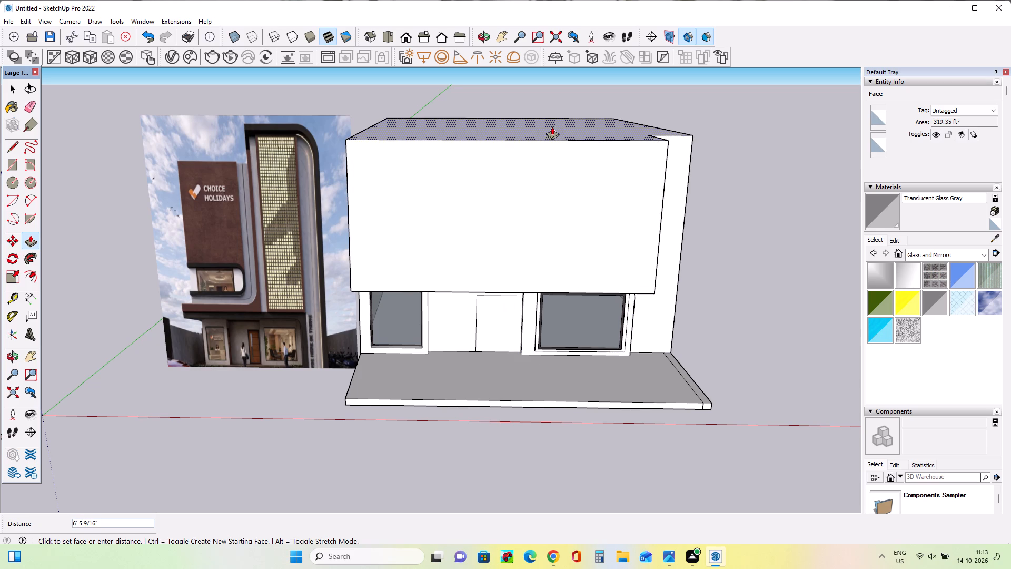
left_click(555, 118)
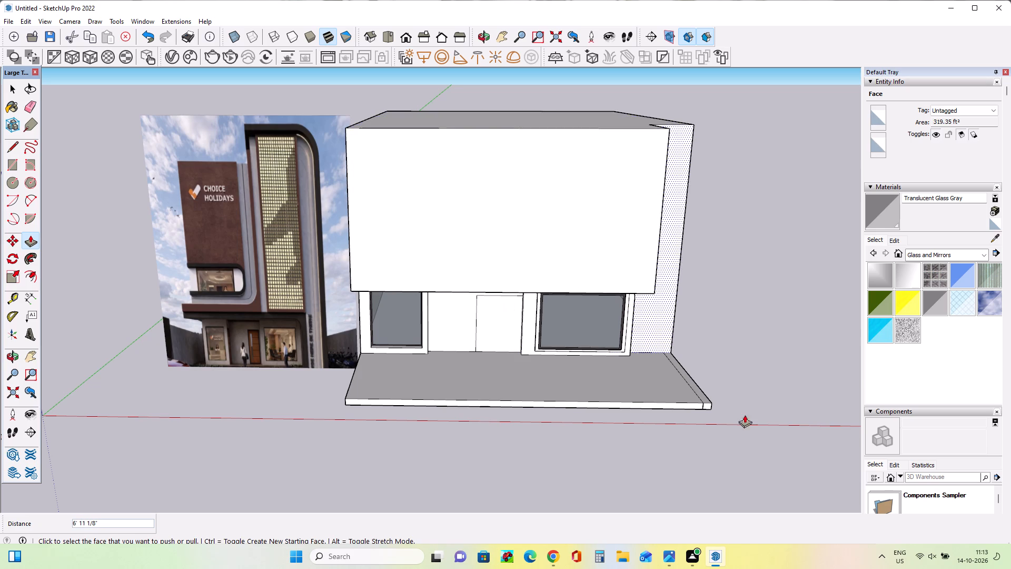
Push the upper storey's projecting front face back about 1' 1 1/2" and fine-tune its depth.
middle_click_drag(718, 404, 678, 376)
middle_click_drag(600, 297, 703, 264)
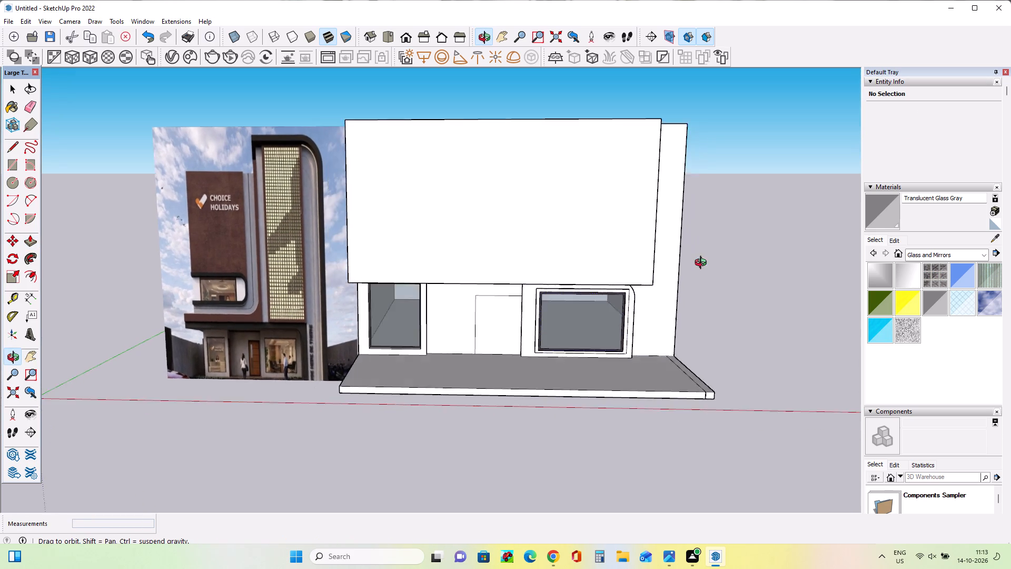
middle_click_drag(703, 264, 750, 236)
left_click(462, 177)
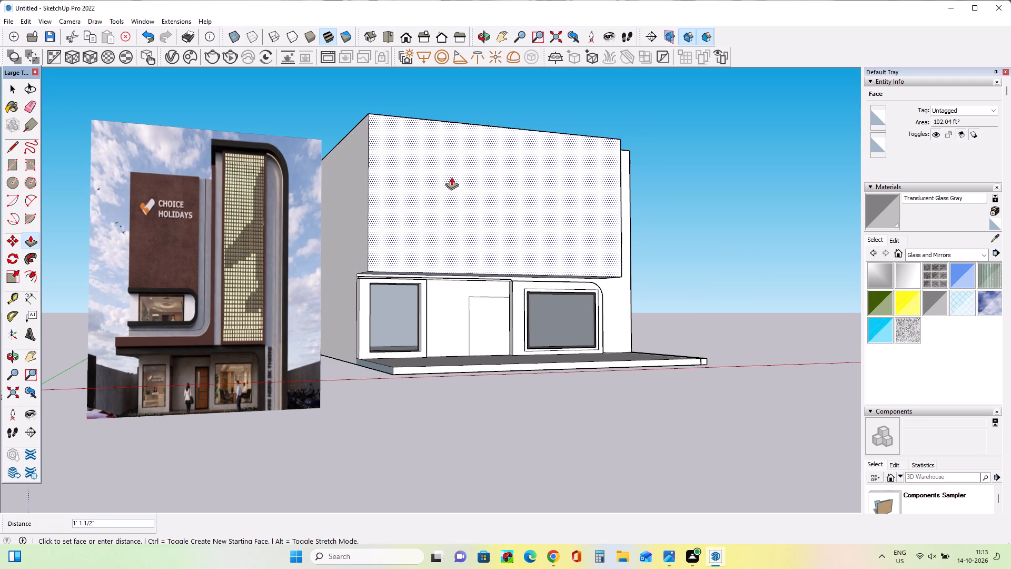
left_click(451, 177)
middle_click_drag(468, 282, 466, 257)
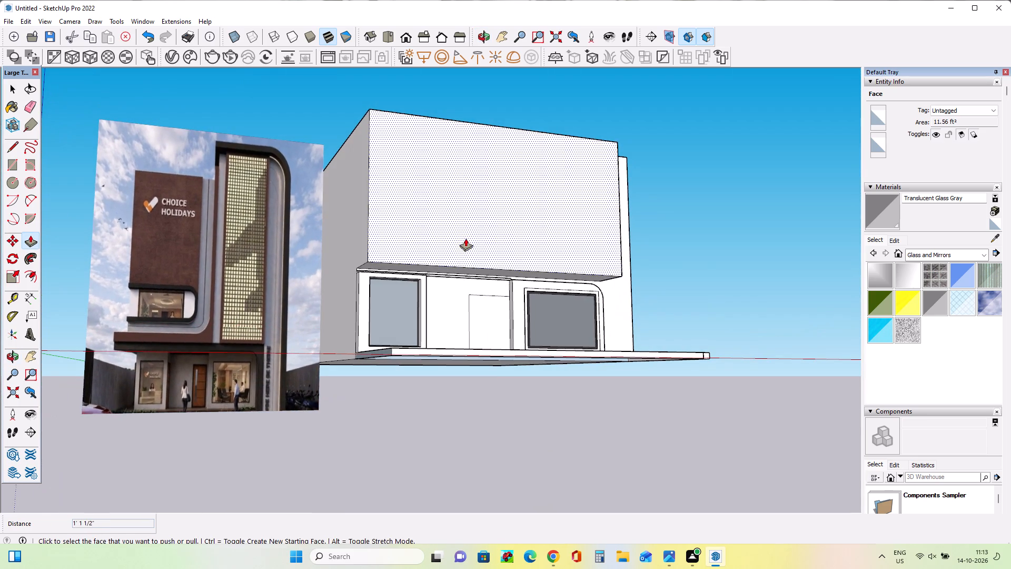
left_click(463, 232)
left_click(463, 228)
Adjust the upper storey's height by raising the roof face about 8" and lowering it 3 5/16".
middle_click_drag(488, 298, 457, 436)
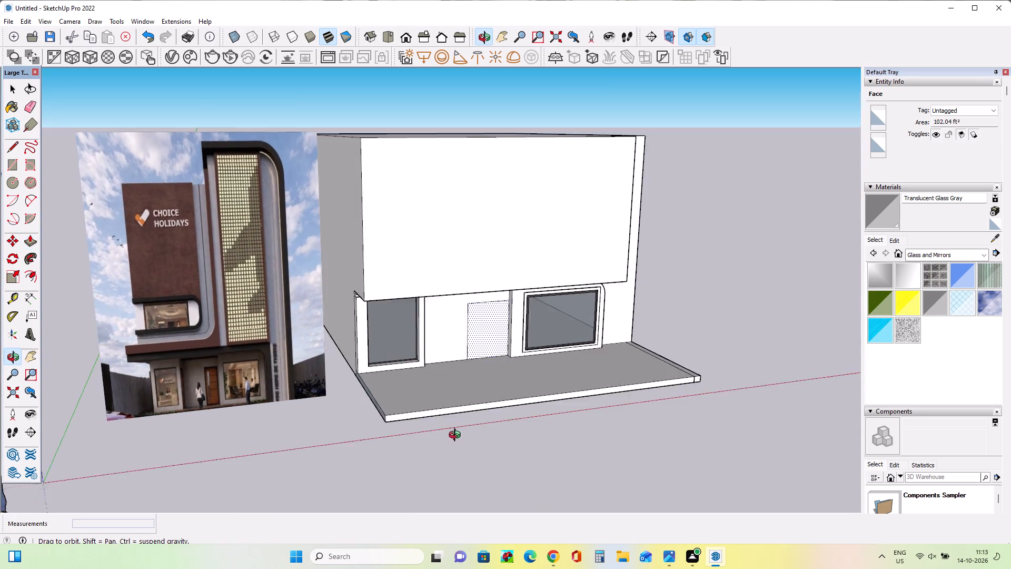
middle_click_drag(457, 436, 457, 437)
left_click(507, 126)
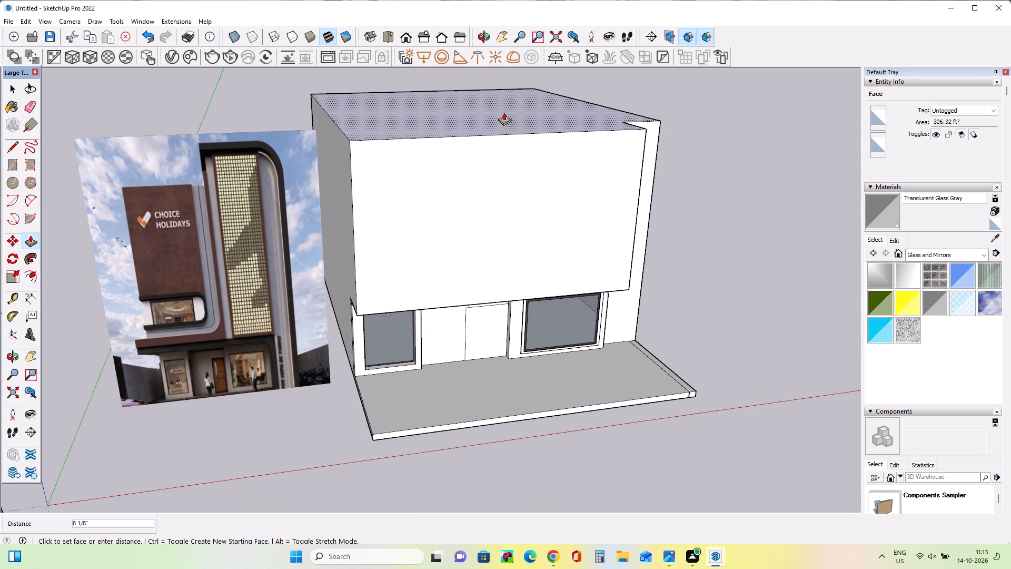
left_click(504, 112)
middle_click_drag(610, 212, 552, 203)
middle_click_drag(543, 203, 534, 205)
left_click(508, 107)
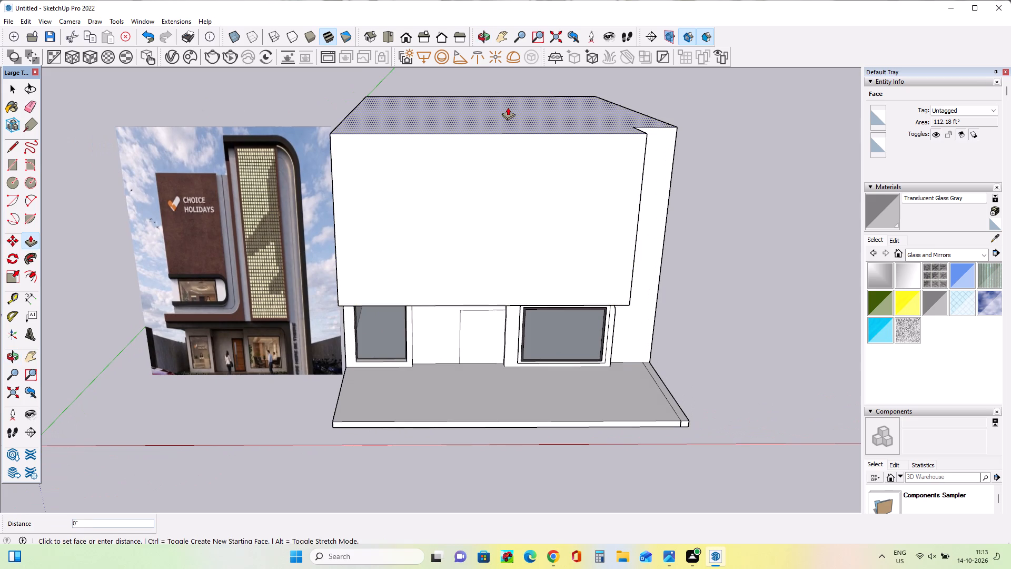
left_click(508, 112)
Pull the narrow full-height wall strip beside the curved window panel forward in two moves, 3 5/8" and about 8 1/16".
middle_click_drag(604, 219, 581, 208)
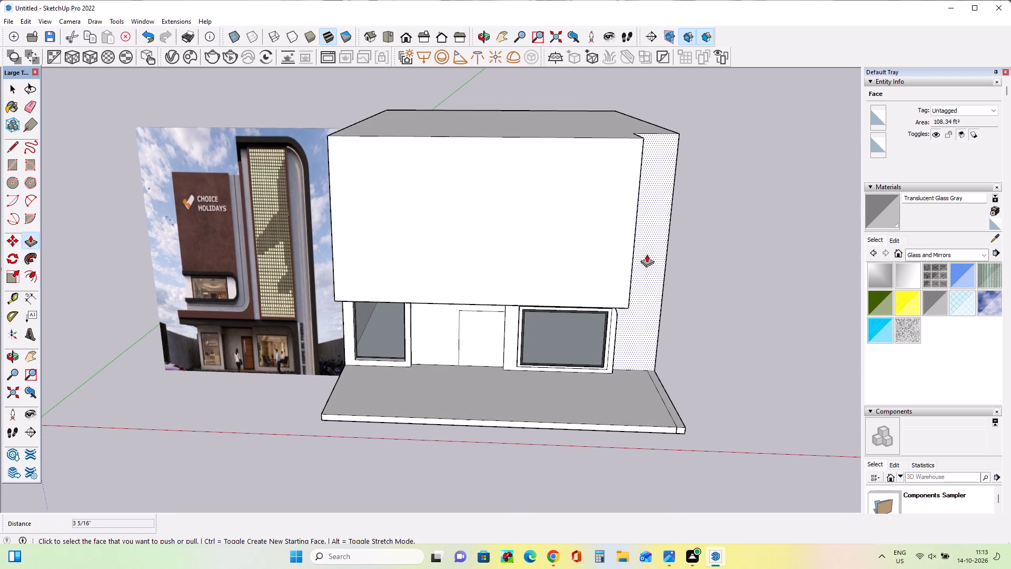
middle_click_drag(647, 256, 594, 262)
middle_click_drag(652, 288, 664, 277)
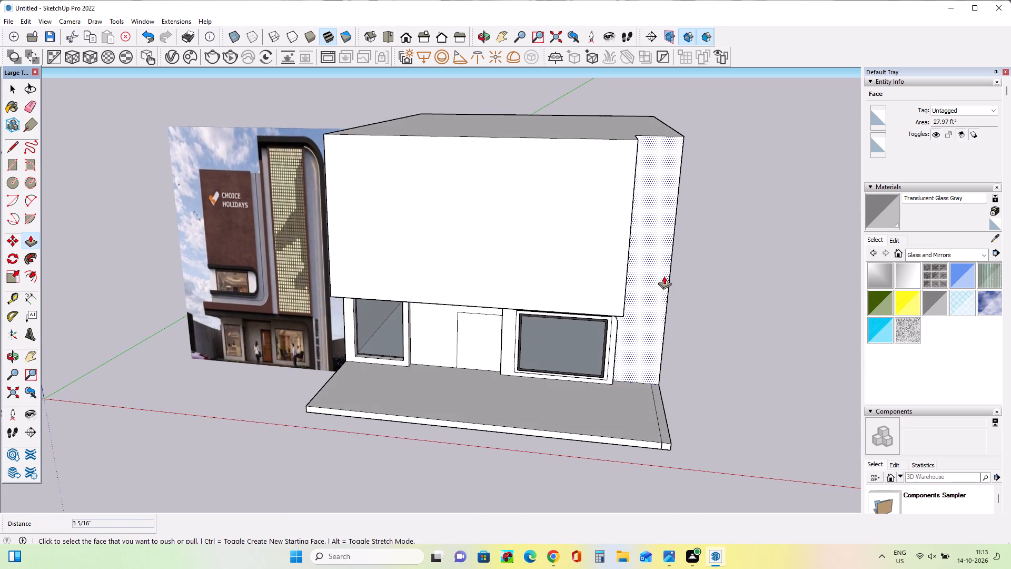
left_click(665, 258)
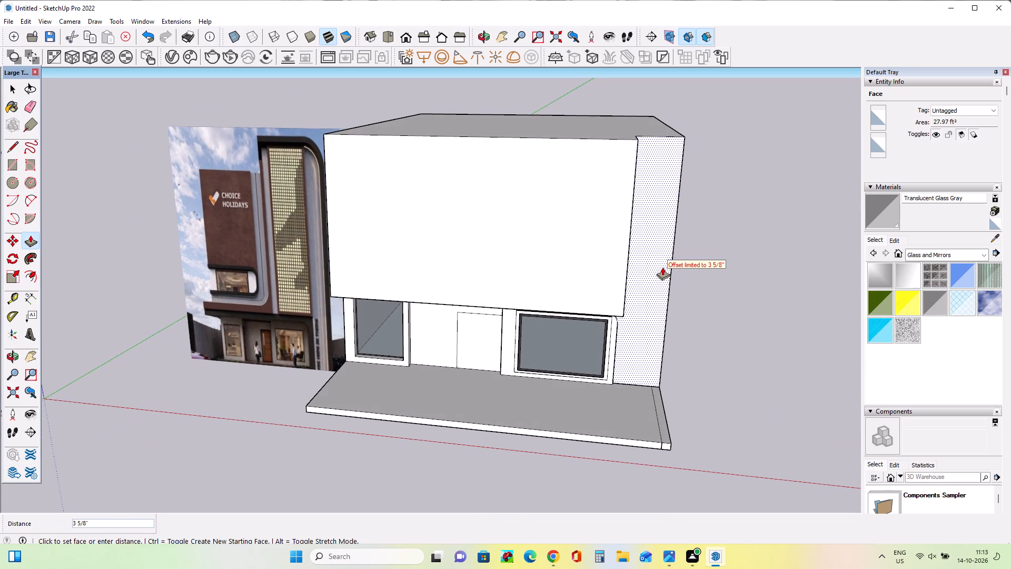
left_click(659, 270)
left_click(659, 282)
middle_click_drag(713, 317, 558, 318)
left_click(610, 337)
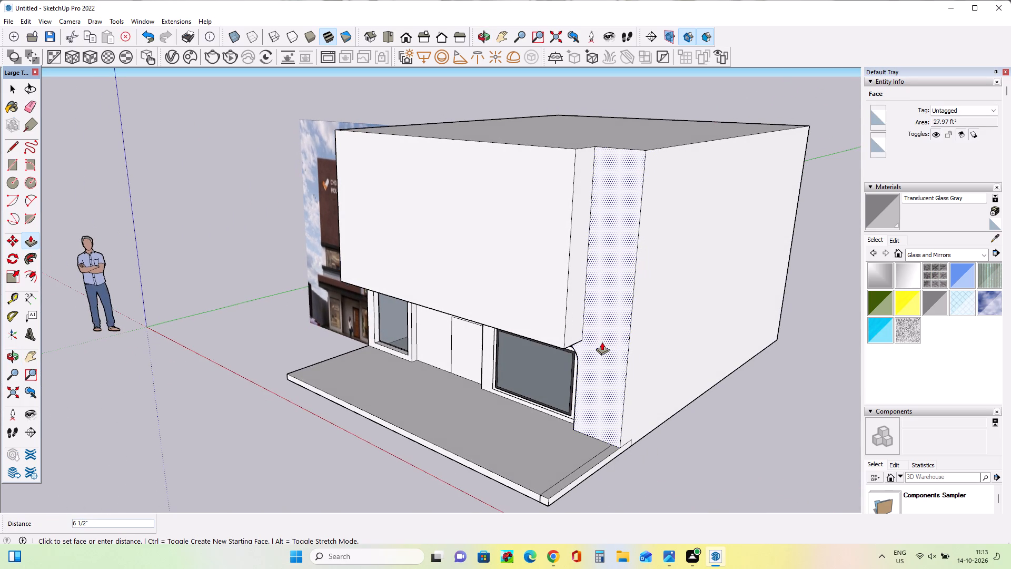
left_click(602, 342)
Compare the building's front massing with the reference image, examining the vertical lettered strip beside the right-hand shop window.
middle_click_drag(557, 374, 632, 357)
middle_click_drag(640, 354, 772, 282)
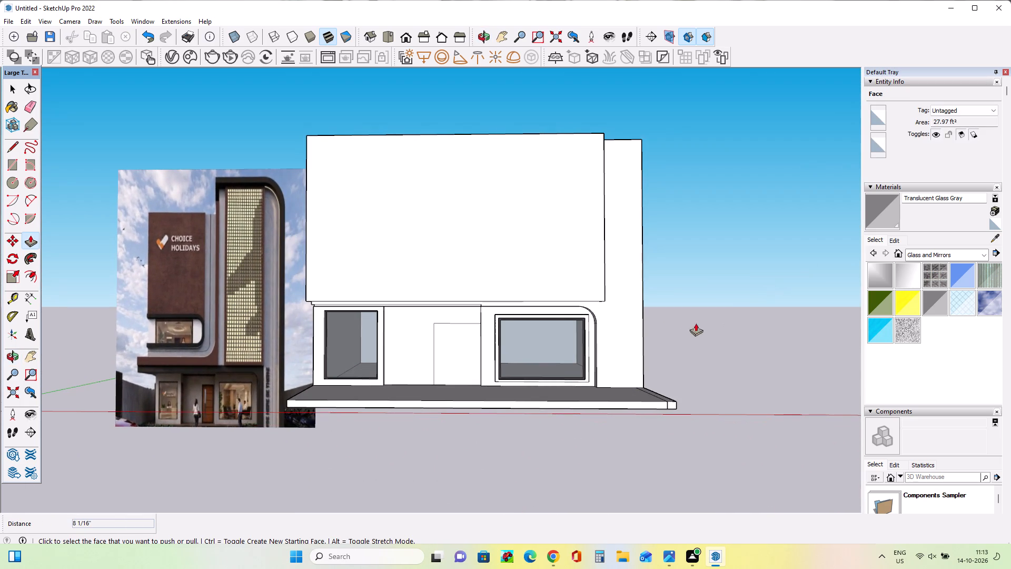
middle_click_drag(648, 328, 642, 328)
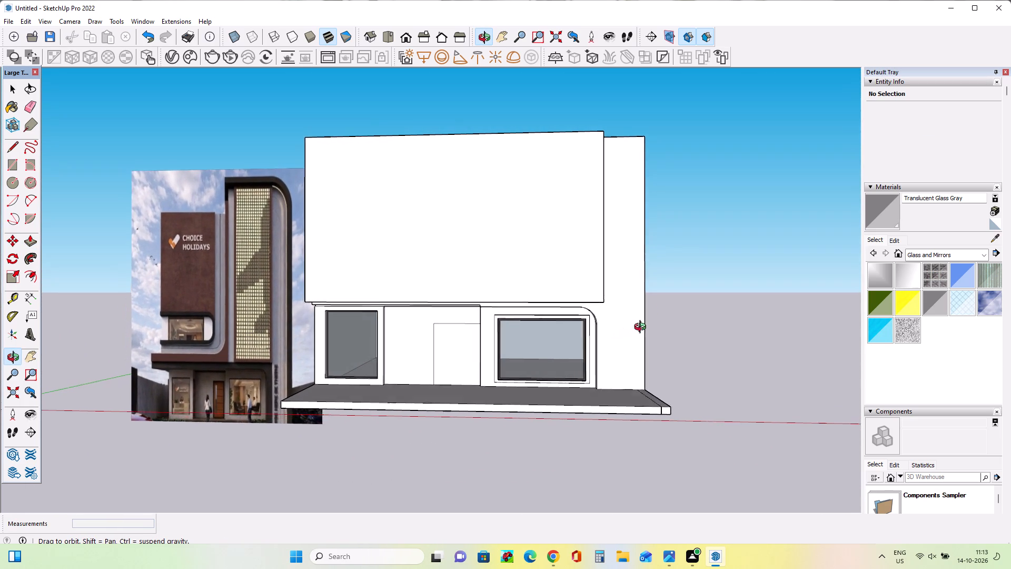
middle_click_drag(642, 328, 670, 315)
scroll(635, 319, "up", 2)
middle_click_drag(635, 319, 627, 326)
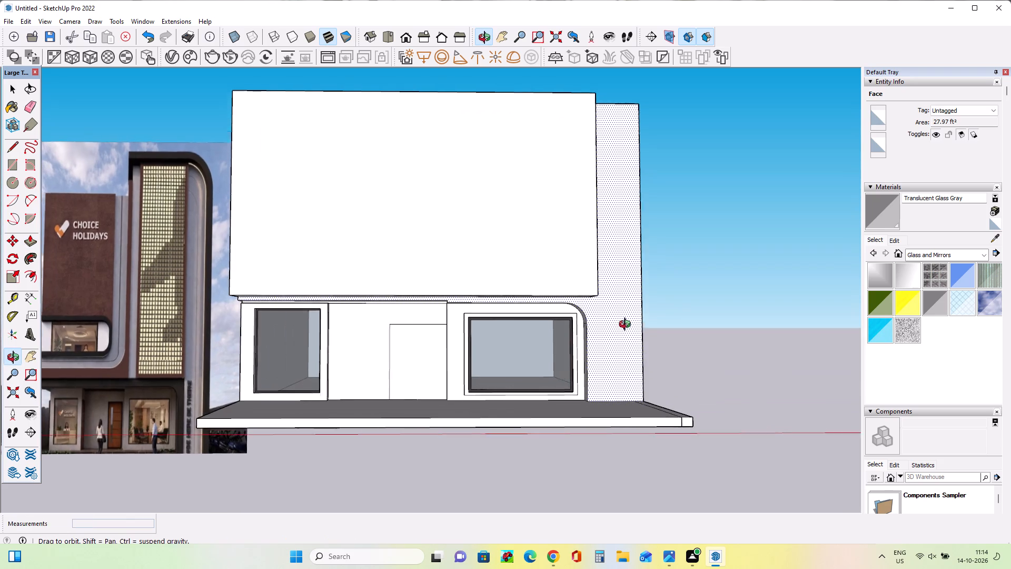
middle_click_drag(627, 326, 627, 326)
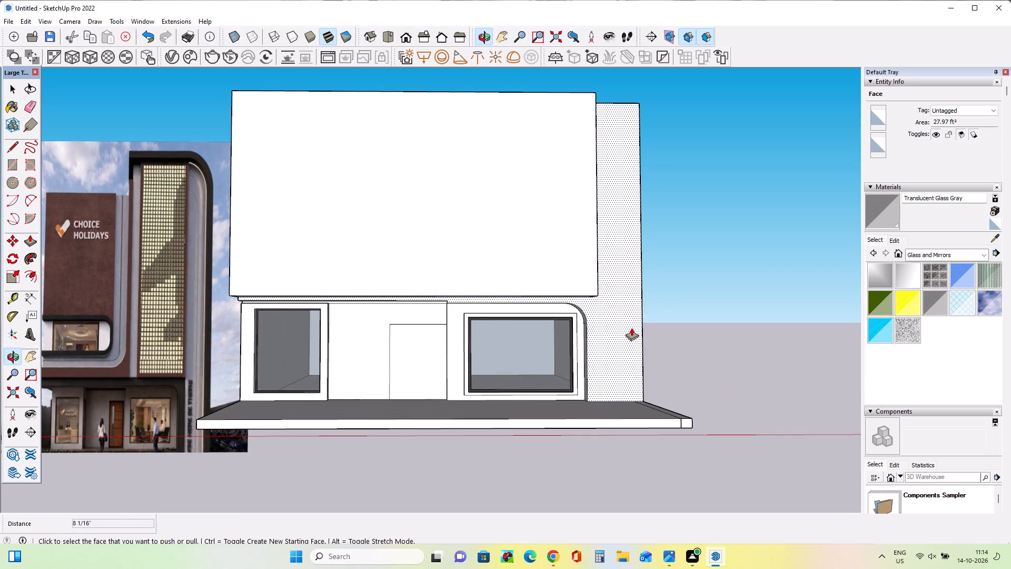
scroll(177, 380, "up", 10)
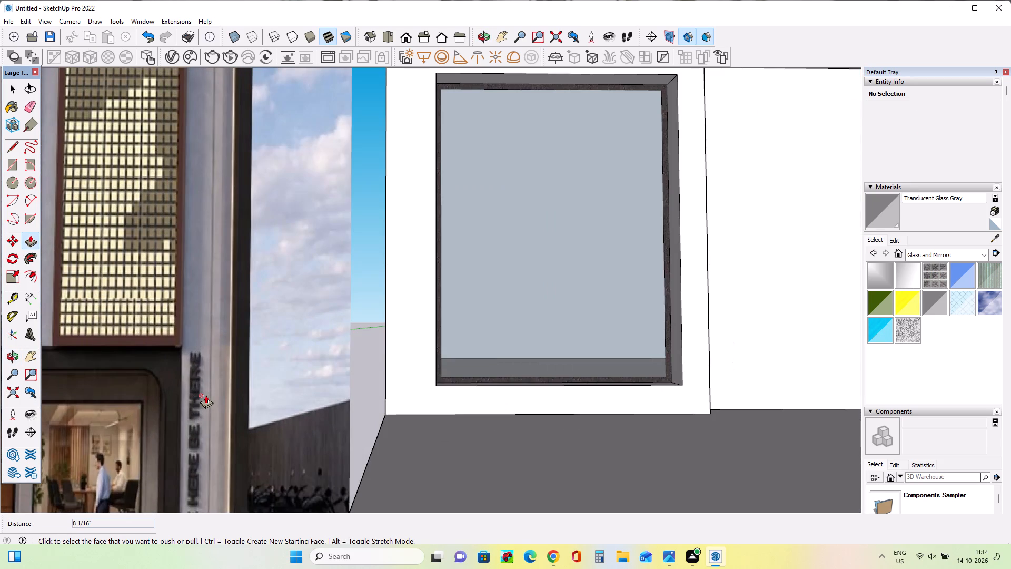
scroll(206, 395, "down", 2)
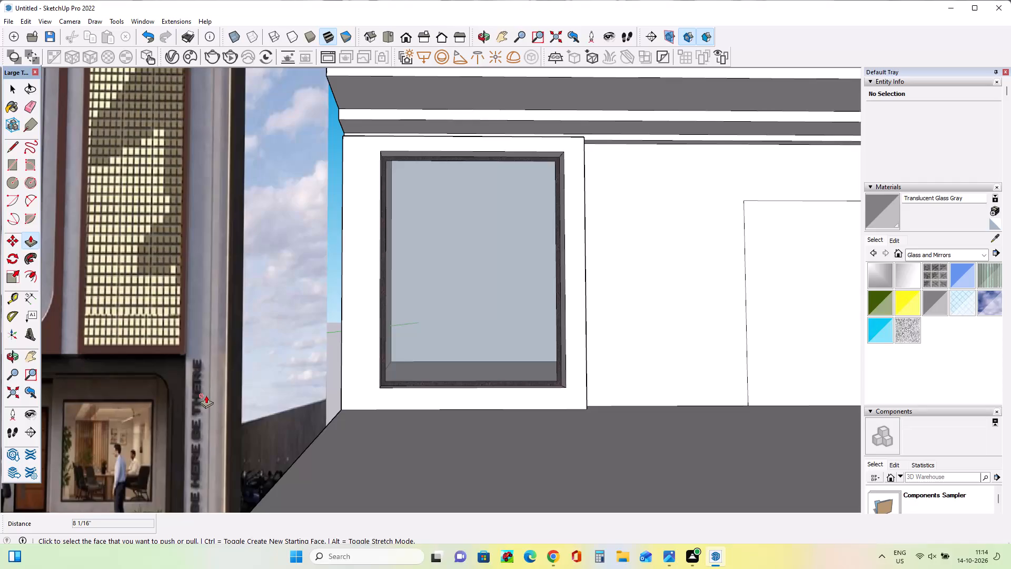
scroll(206, 395, "down", 10)
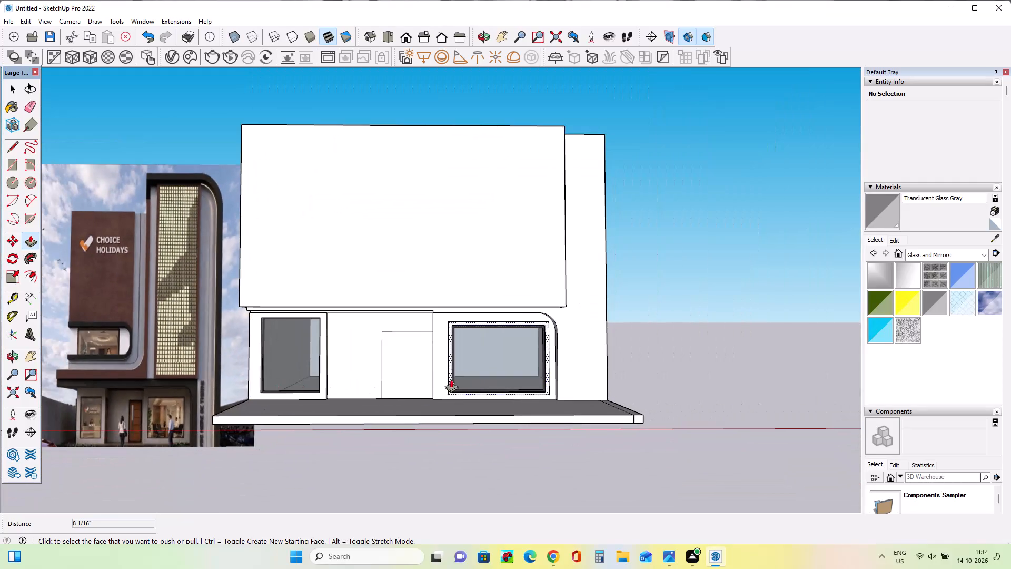
middle_click_drag(451, 379, 449, 408)
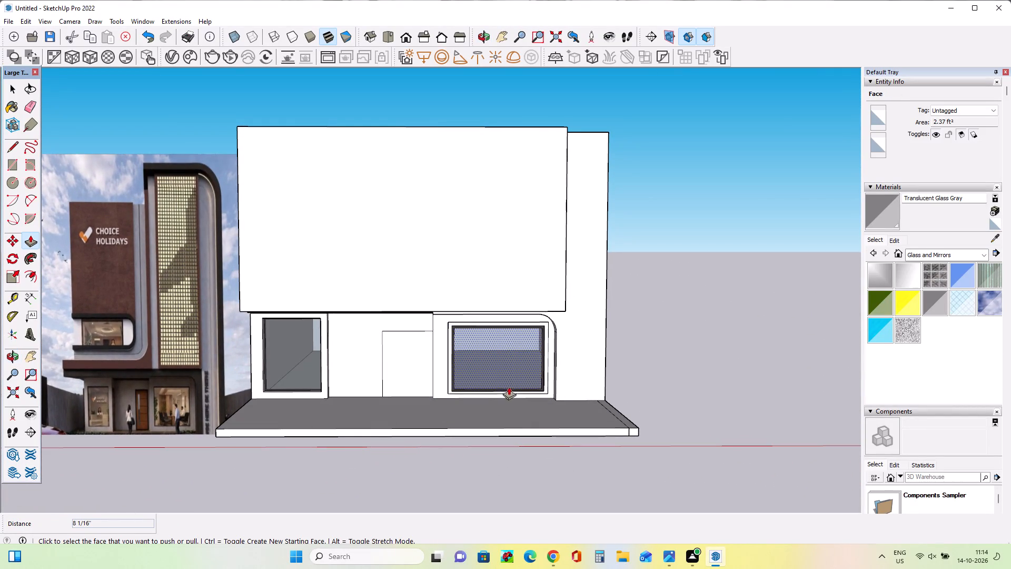
Push the full-height wall strip beside the curved window panel back about 2".
middle_click_drag(612, 343, 599, 344)
scroll(584, 340, "up", 4)
left_click(572, 319)
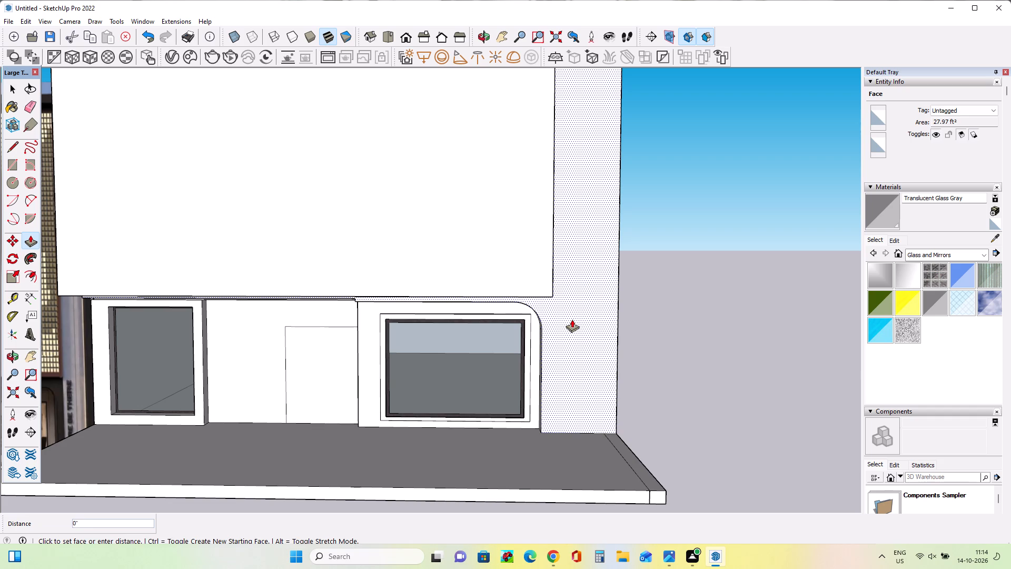
left_click(572, 317)
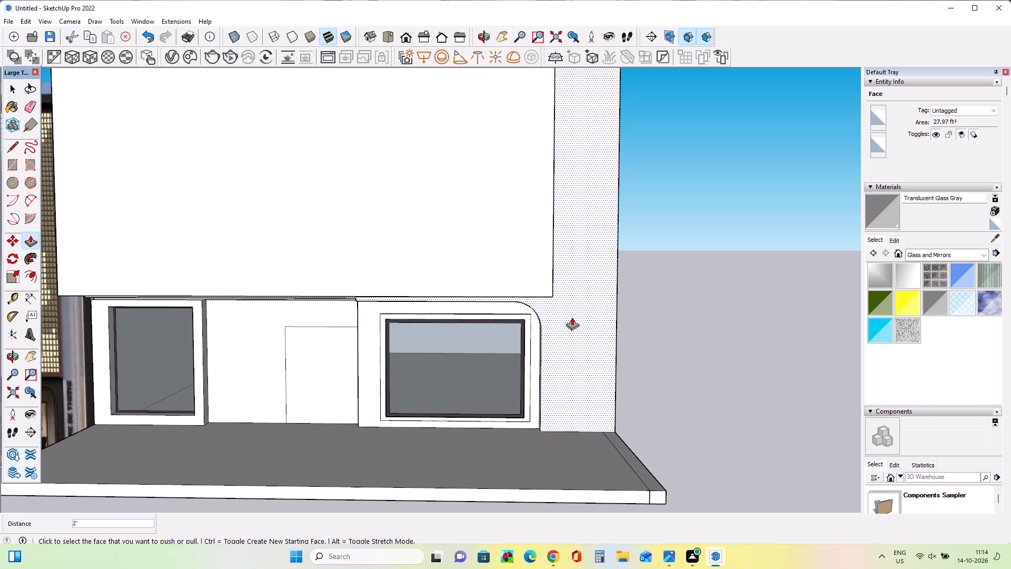
Draw a vertical line about 4' 1 7/16" long on the wall strip, from the upper storey's lower inner corner to the floor.
left_click(13, 141)
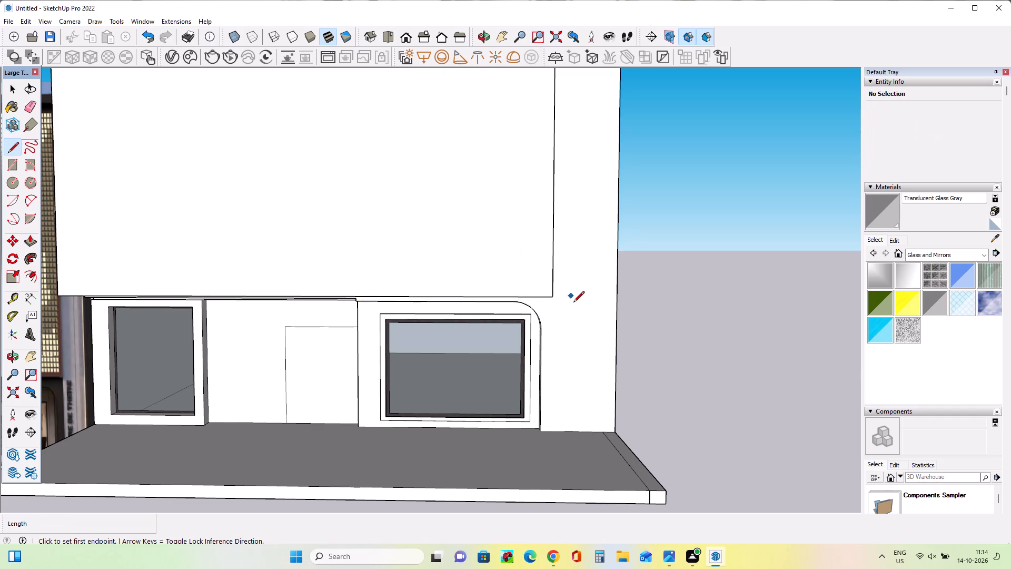
middle_click_drag(587, 301, 510, 311)
left_click(537, 300)
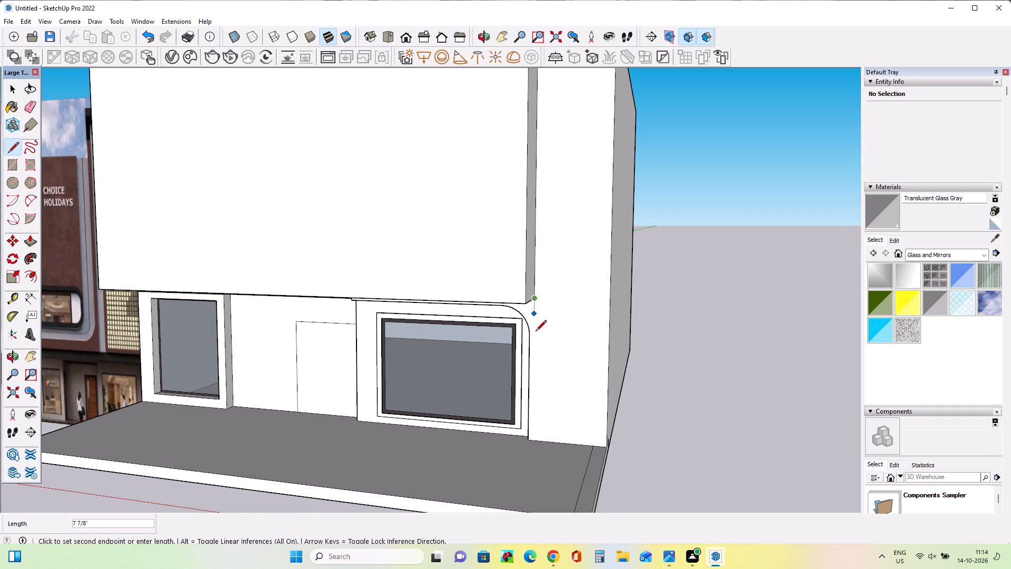
left_click(537, 440)
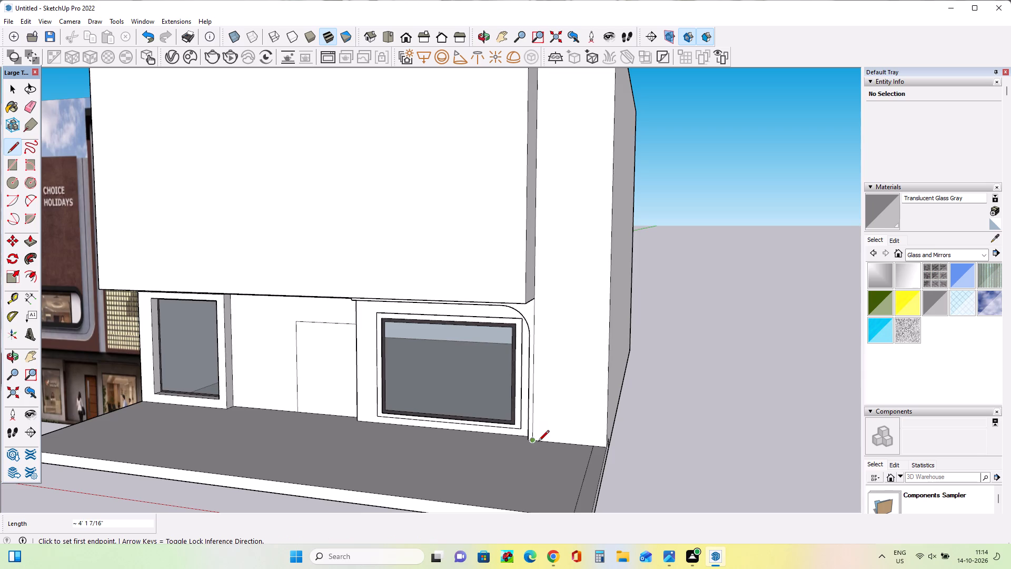
Compare the building's front massing with the reference image, examining how the side strip sits against the overhanging upper storey.
middle_click_drag(544, 431, 638, 386)
scroll(571, 396, "down", 5)
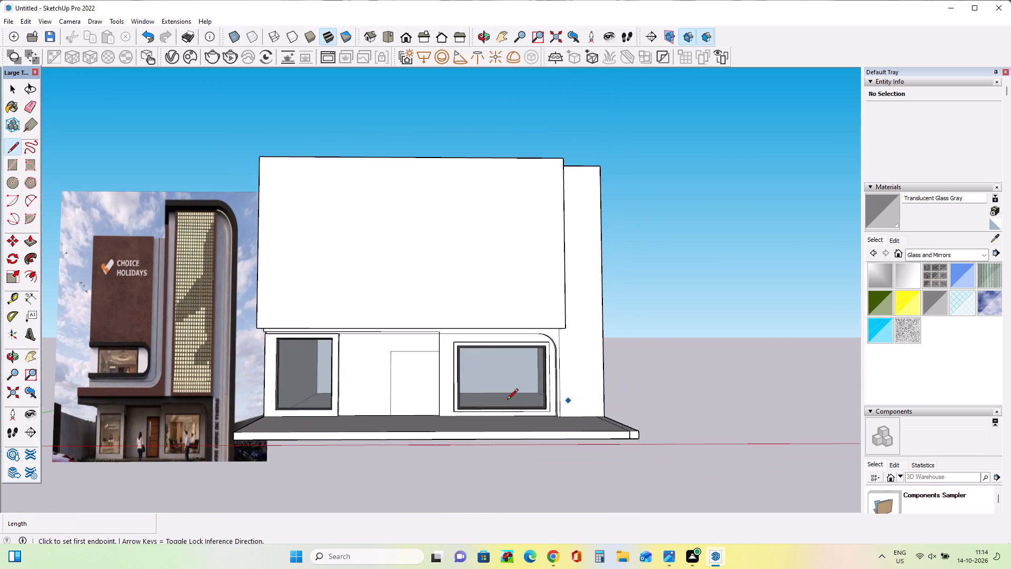
scroll(223, 461, "up", 5)
scroll(203, 442, "down", 8)
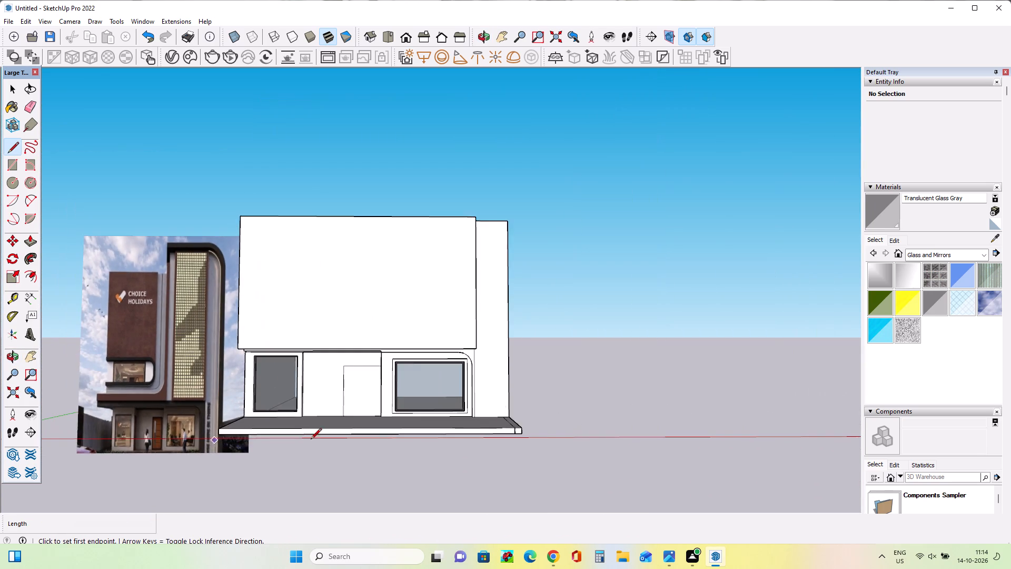
middle_click_drag(521, 405, 438, 450)
scroll(489, 367, "up", 3)
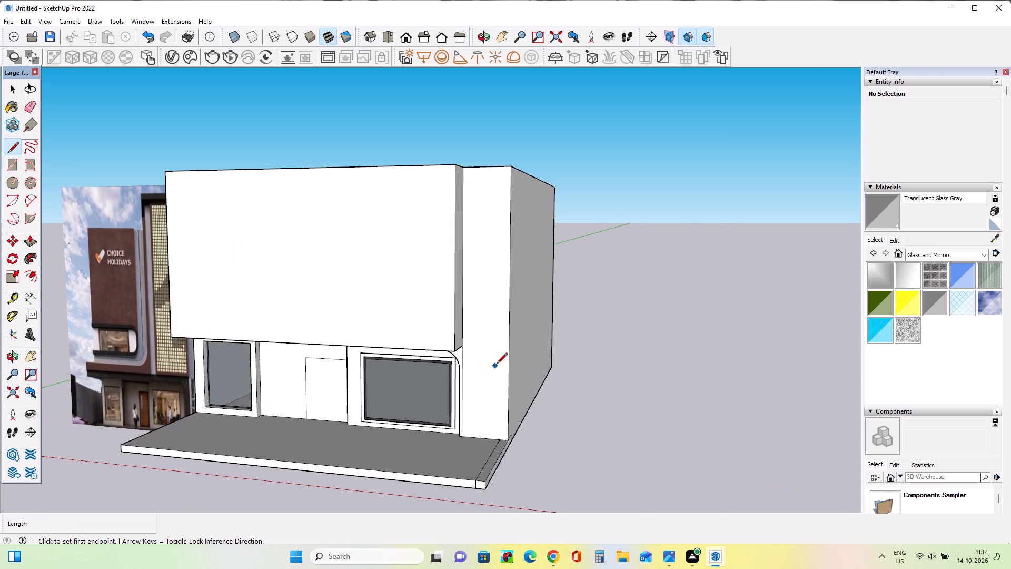
middle_click_drag(497, 365, 498, 375)
middle_click_drag(498, 375, 579, 341)
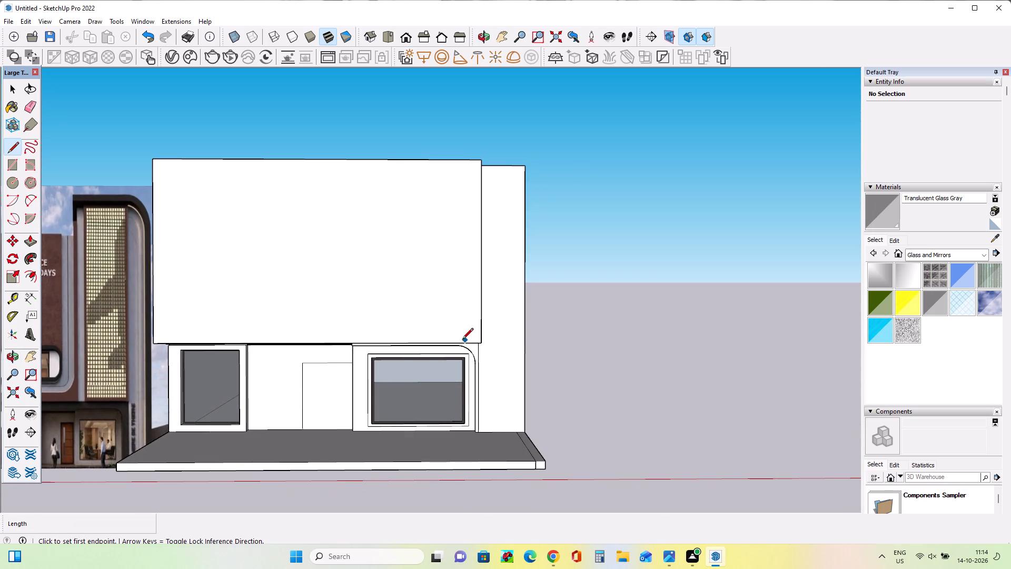
scroll(550, 336, "down", 3)
middle_click_drag(520, 337, 532, 340)
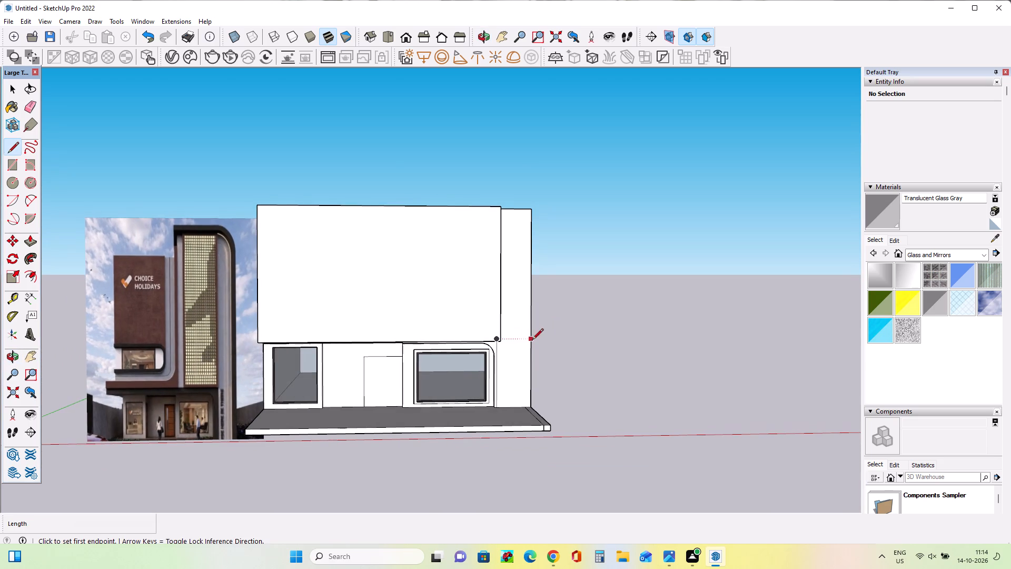
middle_click_drag(561, 266, 561, 279)
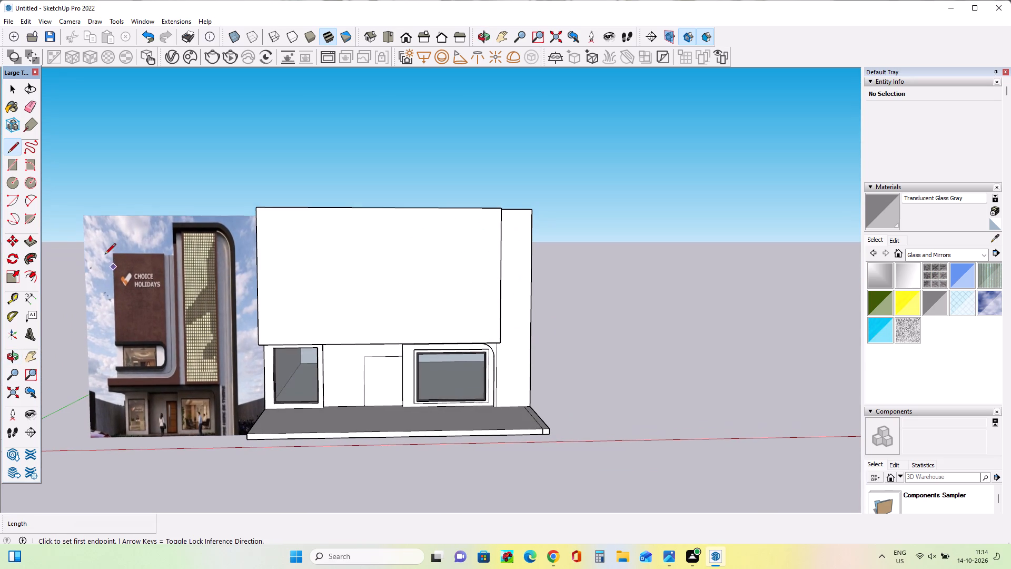
Pull the full-height side strip forward 1' 5 3/8", flush with the upper storey's front face.
left_click(26, 240)
left_click(520, 302)
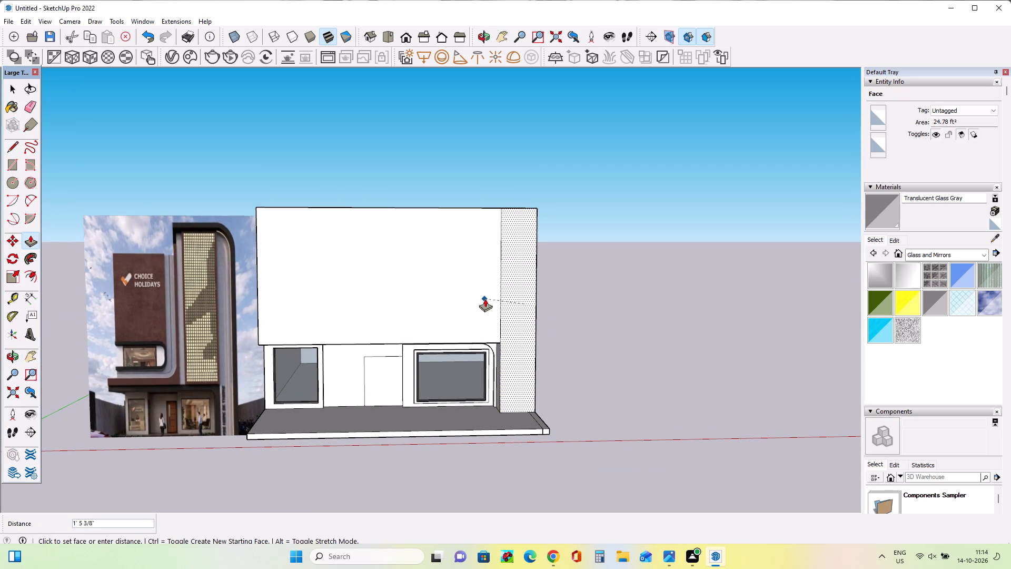
left_click(485, 299)
Examine the ground-floor entrance and tall screened tower in the reference image against the model's front.
middle_click_drag(552, 320, 540, 327)
scroll(182, 405, "up", 8)
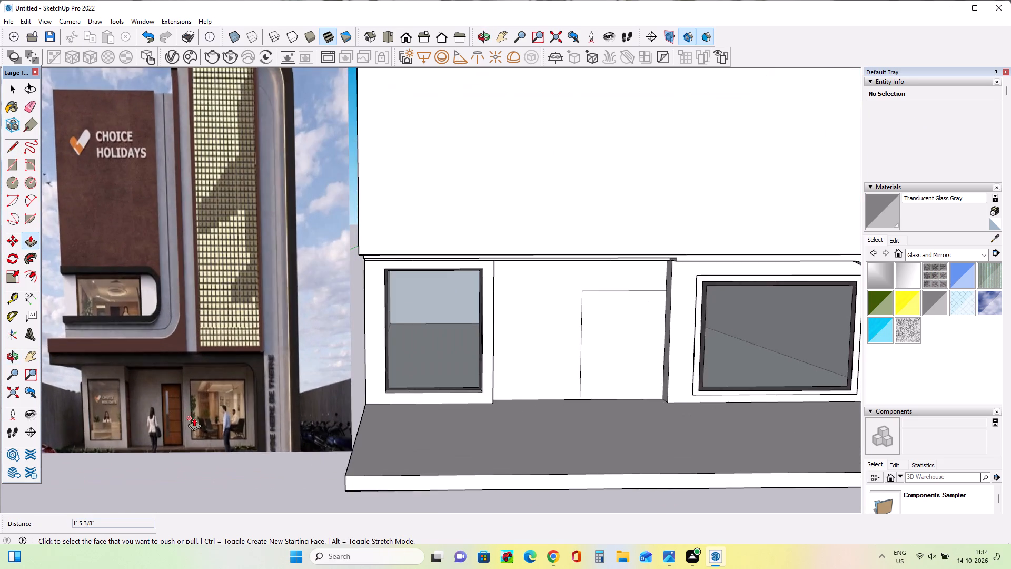
middle_click_drag(197, 421, 199, 413)
scroll(194, 410, "down", 6)
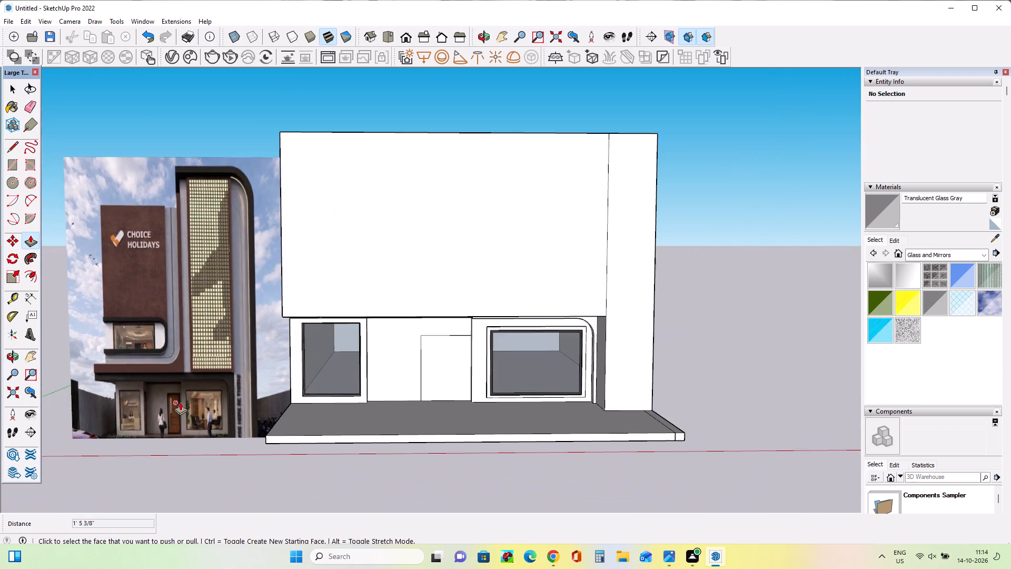
scroll(180, 402, "down", 5)
middle_click_drag(413, 370, 425, 391)
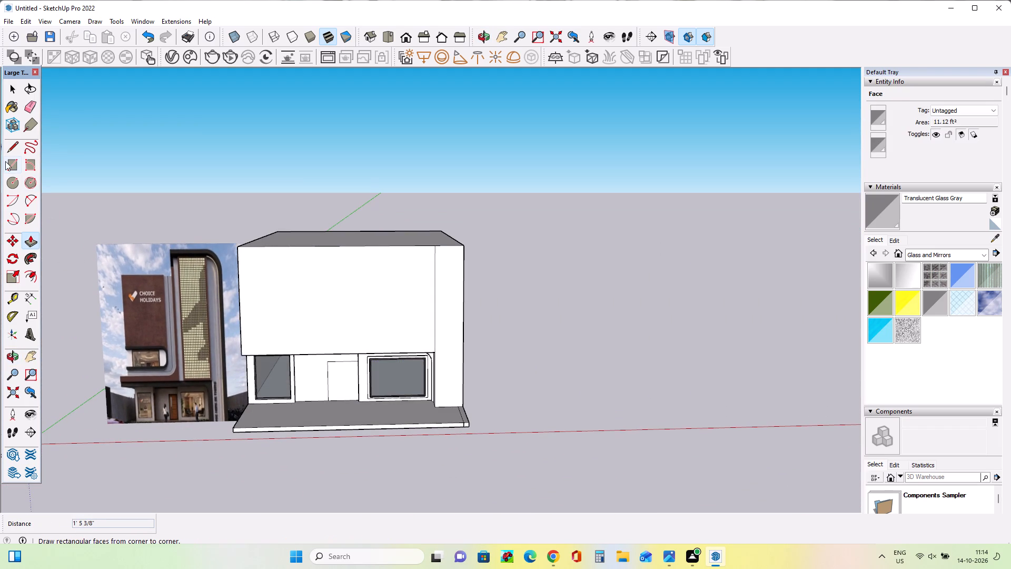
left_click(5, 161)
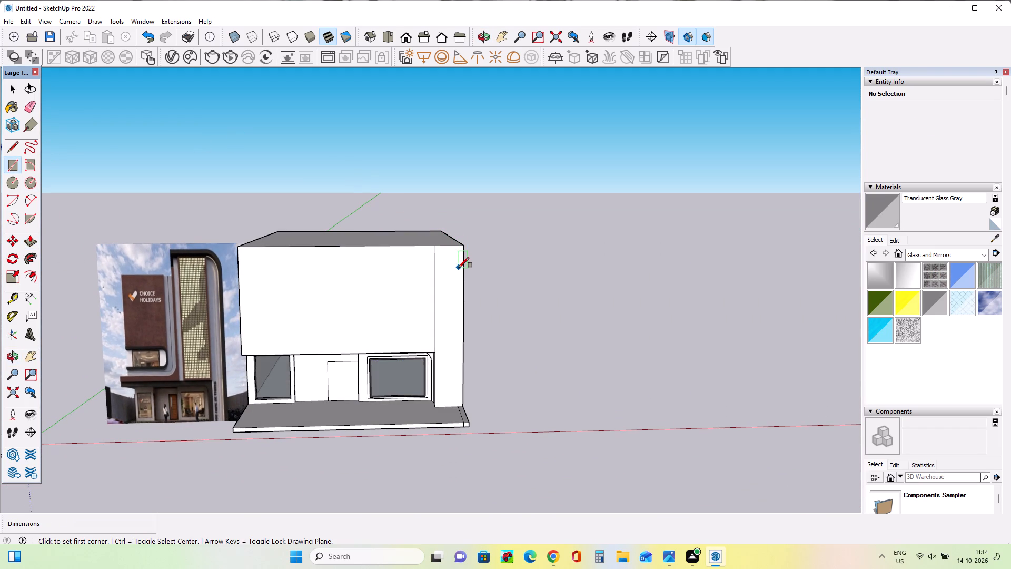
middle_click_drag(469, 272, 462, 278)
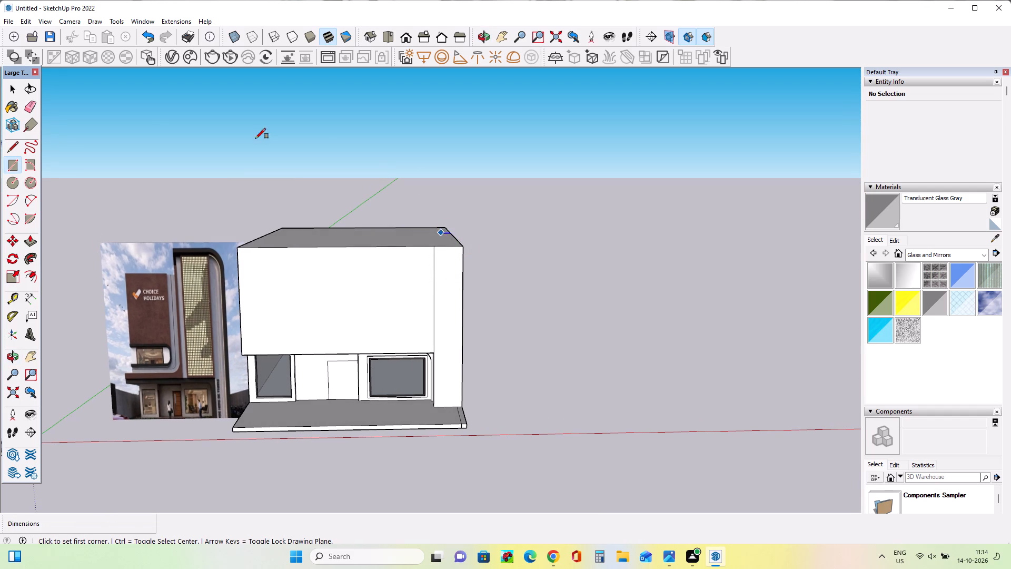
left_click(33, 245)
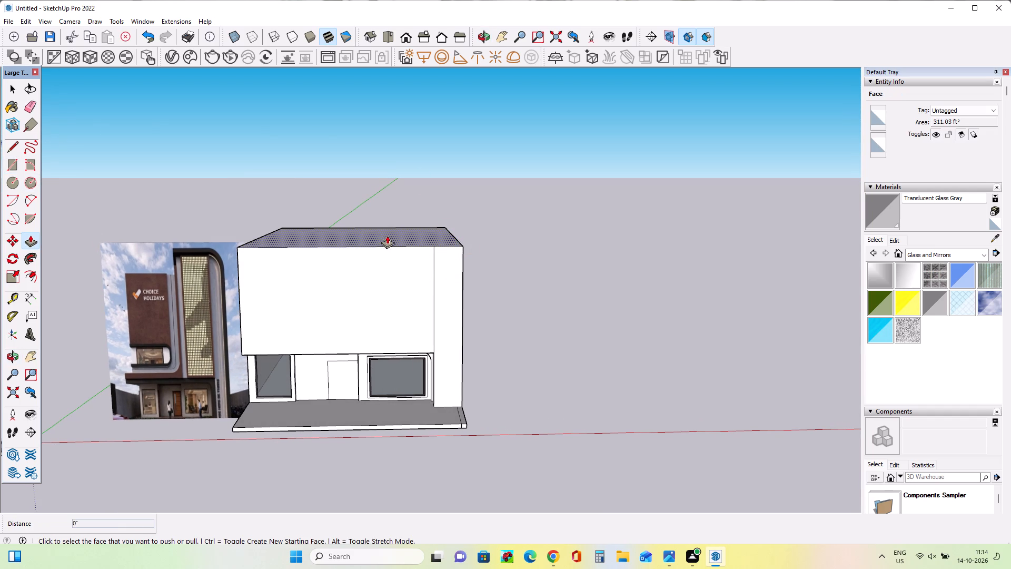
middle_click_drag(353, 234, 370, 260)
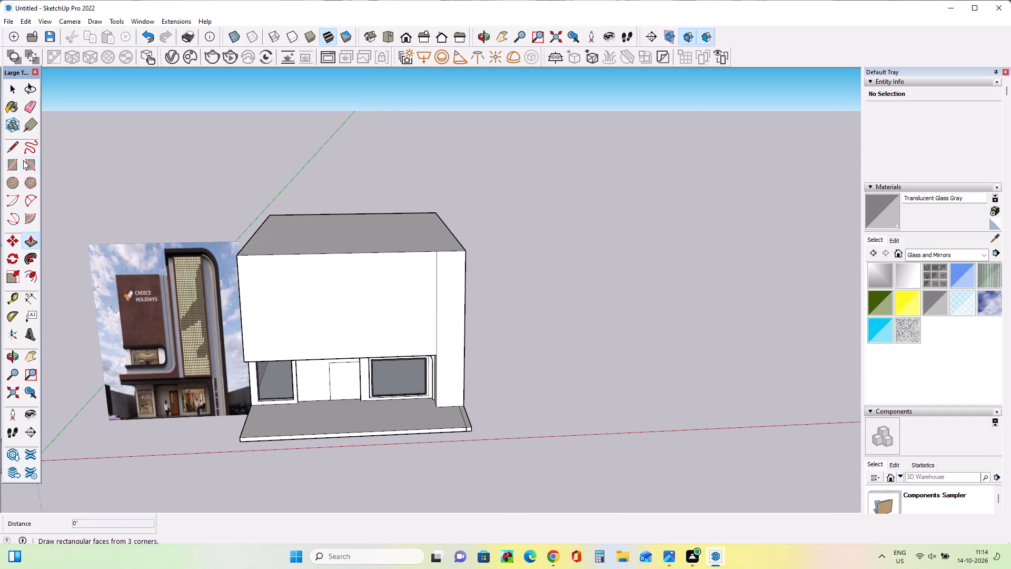
Draw a line about 19' 5 5/8" long across the roof from front edge to back edge, separating the section beside the strip.
left_click(13, 146)
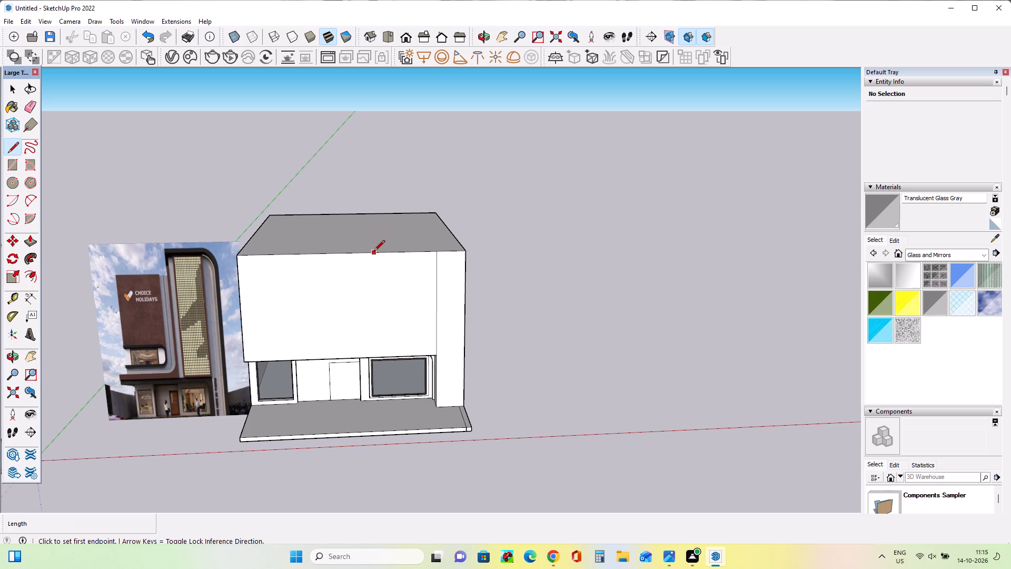
left_click(374, 252)
left_click(366, 215)
Pull the roof section on the side-strip end up about 5' to form a taller tower.
middle_click_drag(429, 267, 431, 223)
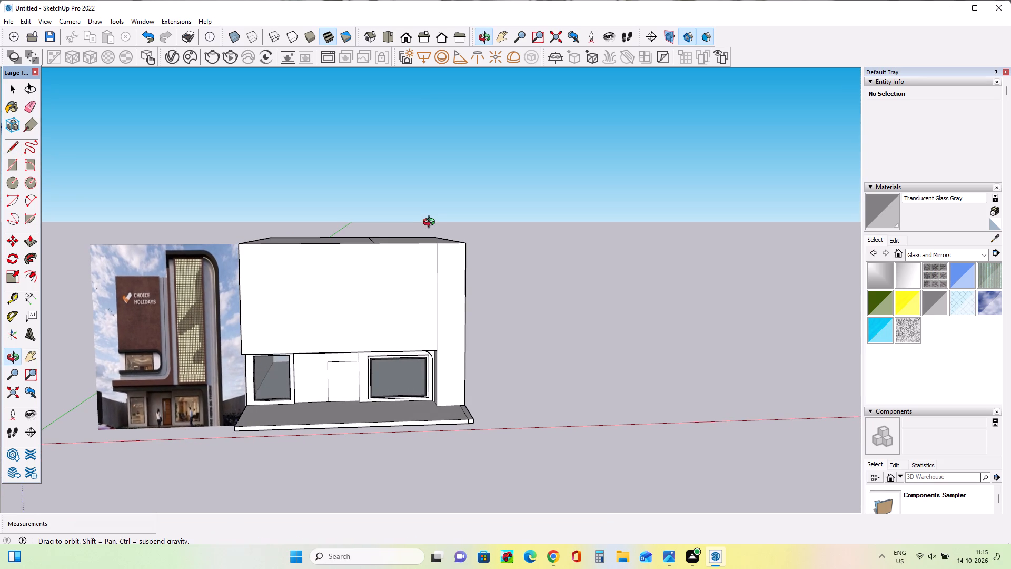
middle_click_drag(431, 223, 431, 273)
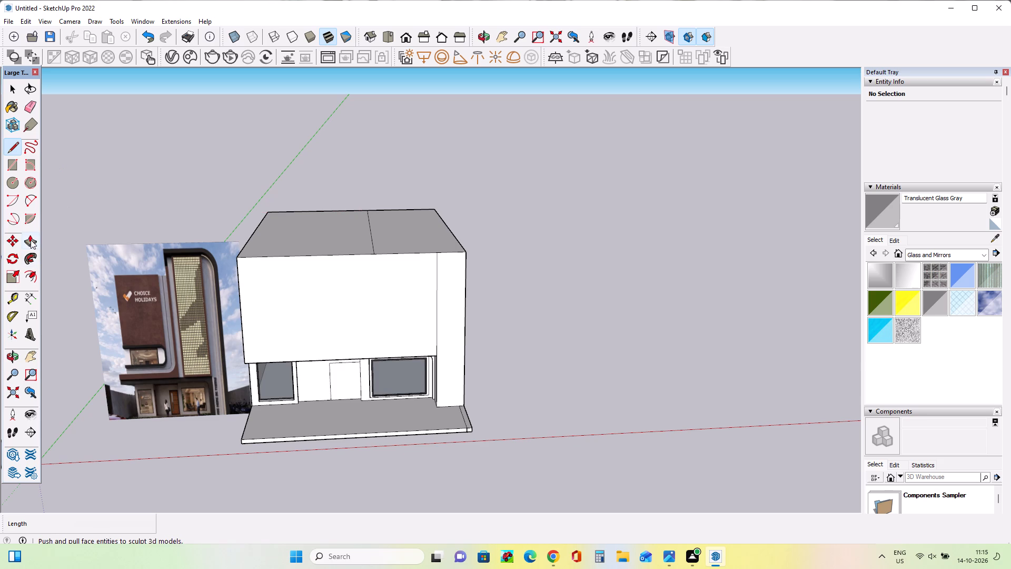
left_click(31, 240)
left_click(423, 245)
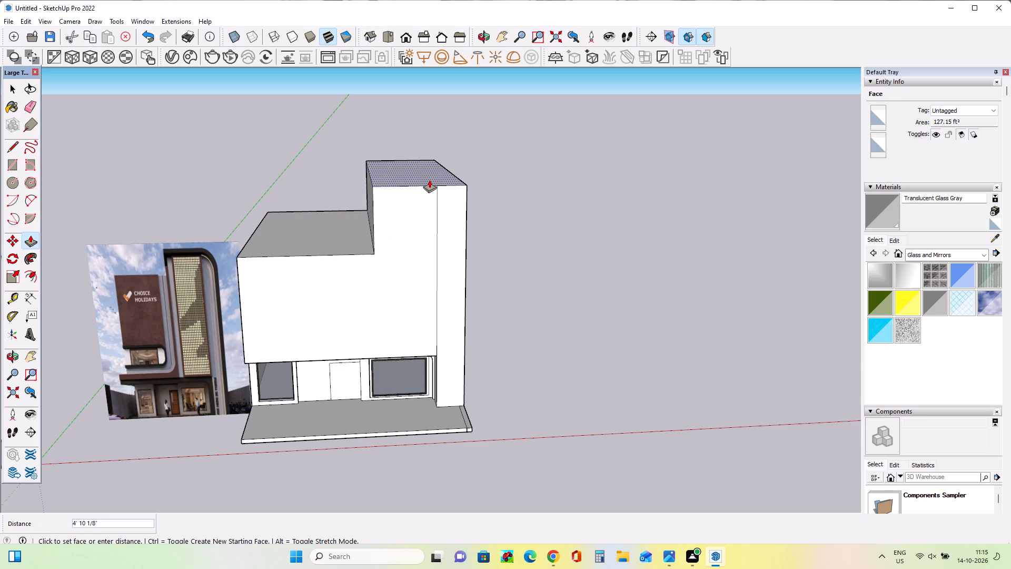
left_click(431, 174)
Pull the tower's side wall out 11 7/16" over the lower roof to widen the tower.
middle_click_drag(462, 266, 460, 192)
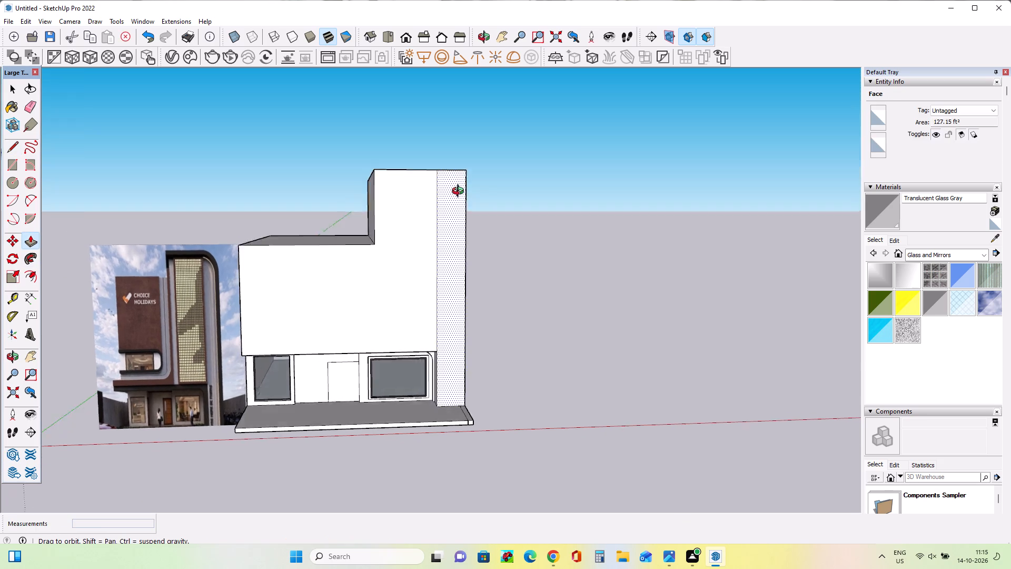
middle_click_drag(460, 192, 459, 186)
scroll(459, 187, "down", 3)
middle_click_drag(451, 211, 507, 271)
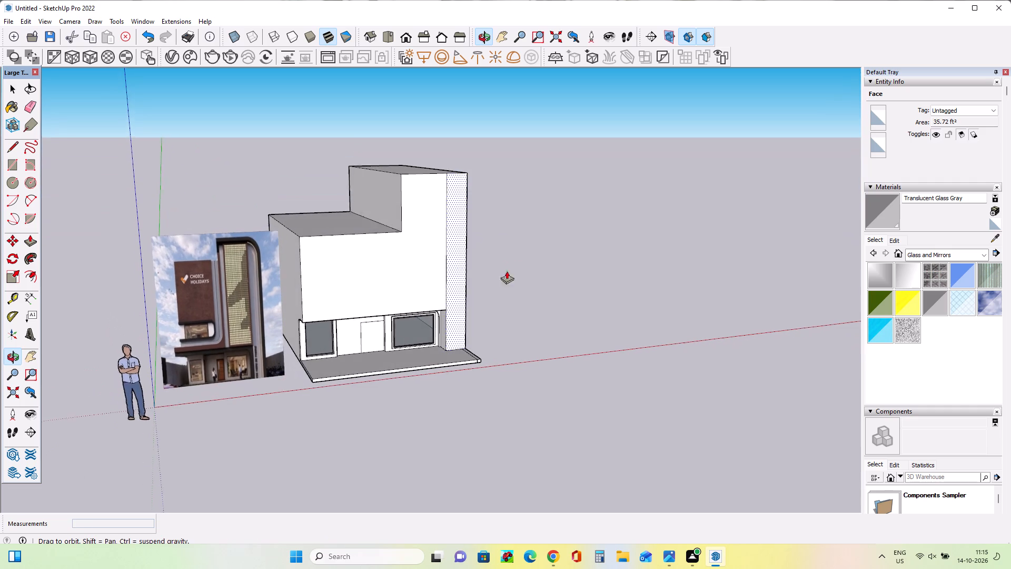
middle_click_drag(507, 271, 523, 275)
left_click(392, 207)
left_click(382, 209)
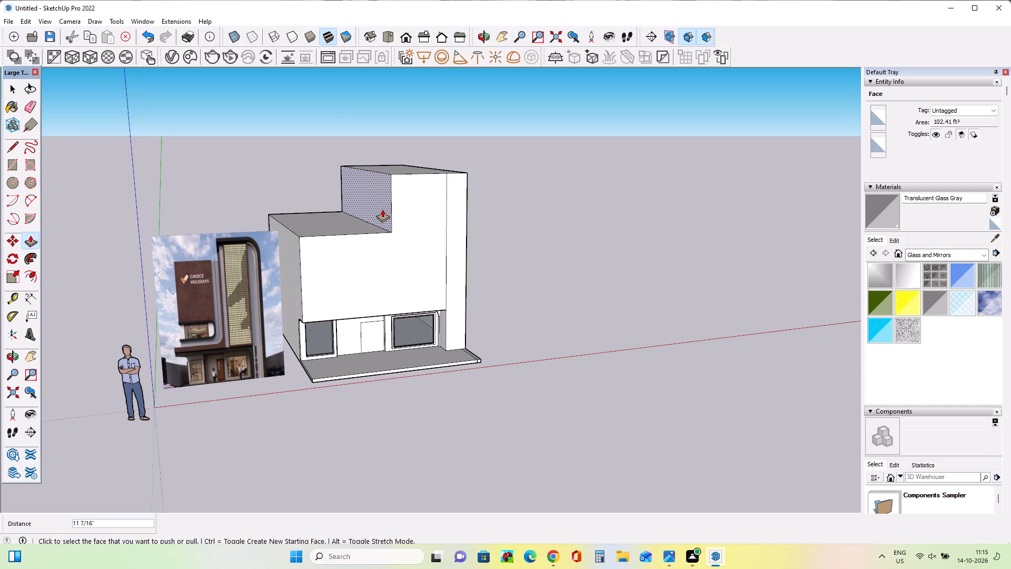
Raise the tower's roof a further 4' 1".
middle_click_drag(468, 231, 396, 238)
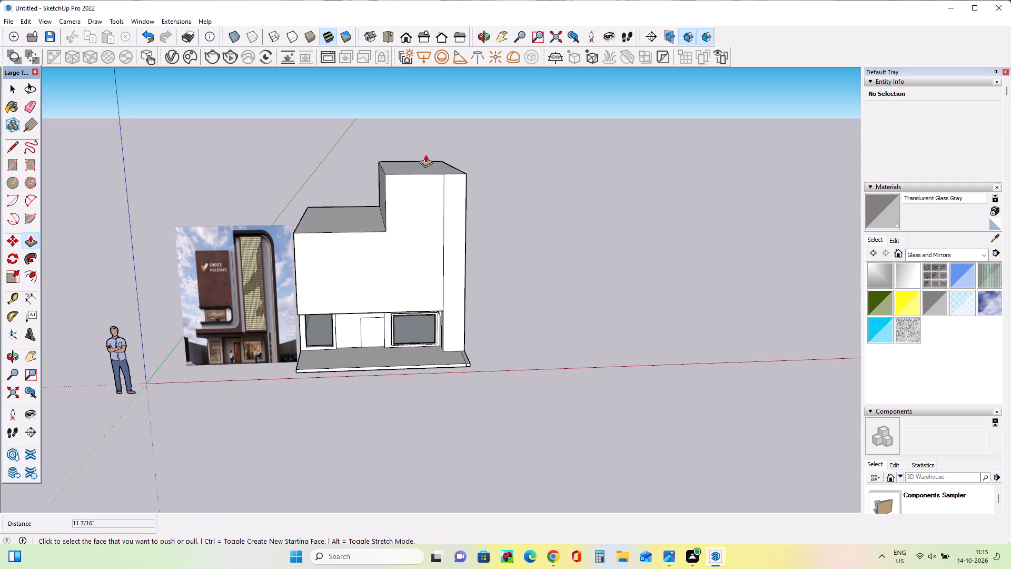
middle_click_drag(462, 218, 470, 184)
middle_click_drag(466, 183, 445, 195)
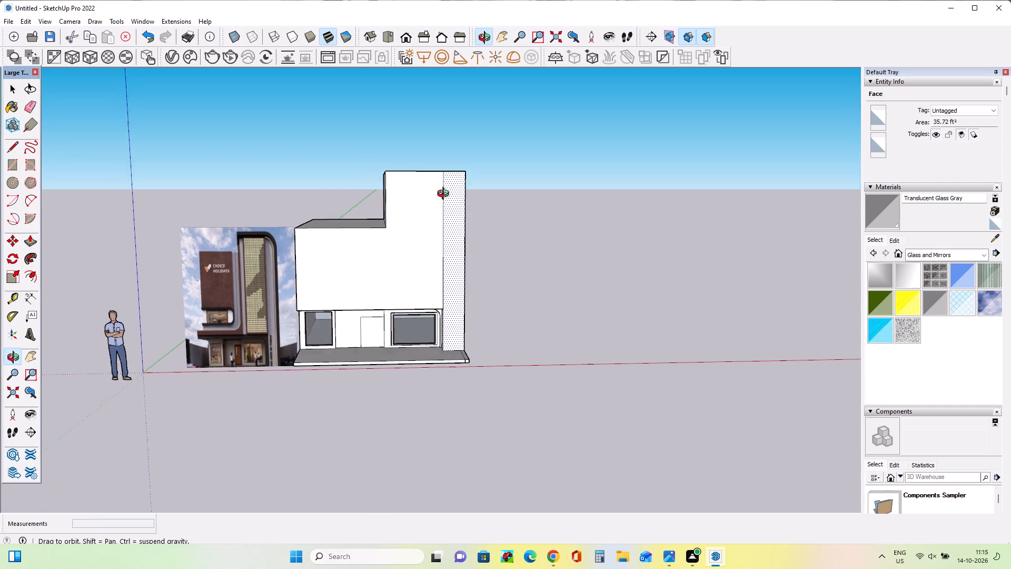
middle_click_drag(445, 195, 404, 237)
left_click(415, 156)
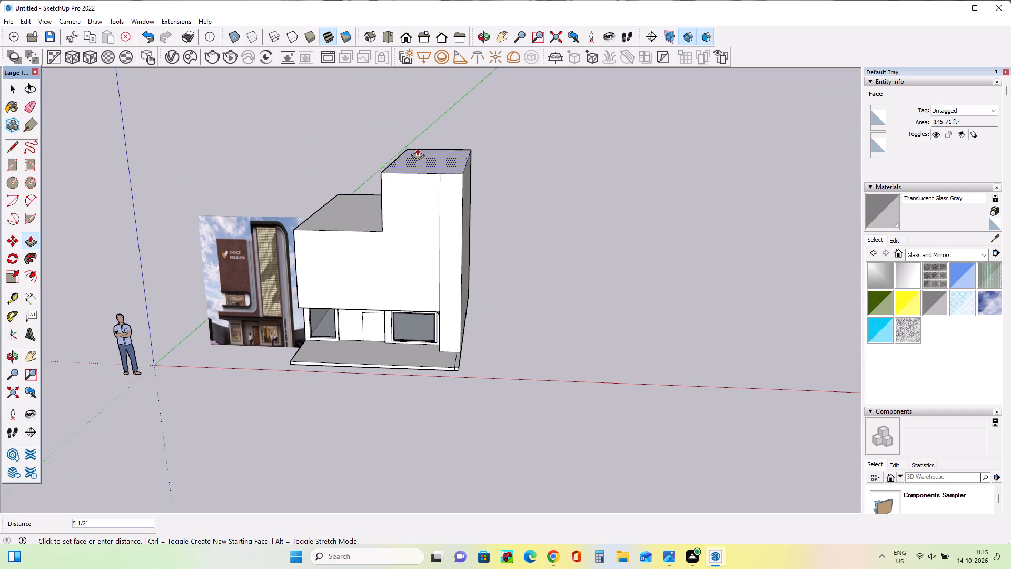
left_click(428, 119)
middle_click_drag(457, 218, 528, 194)
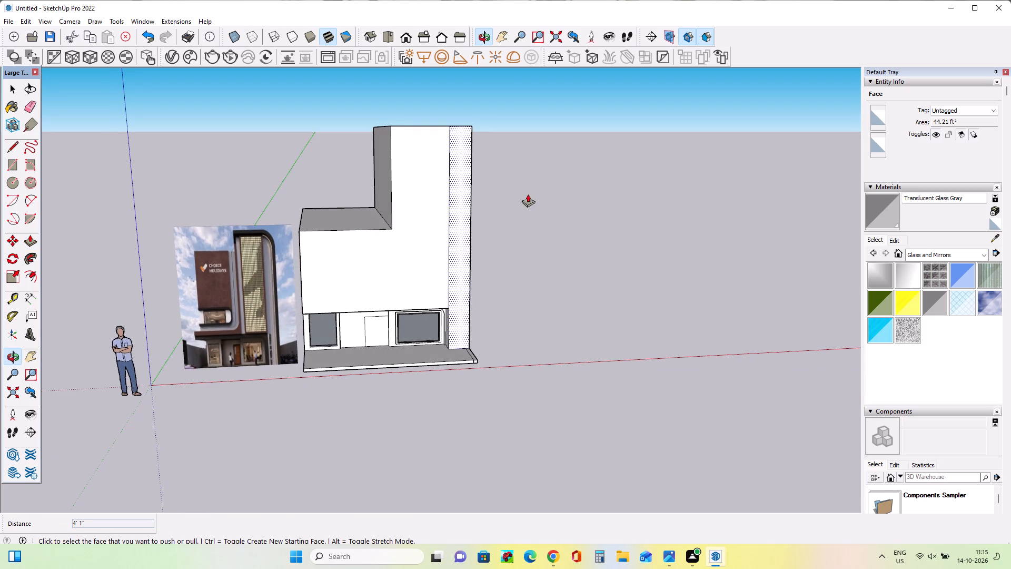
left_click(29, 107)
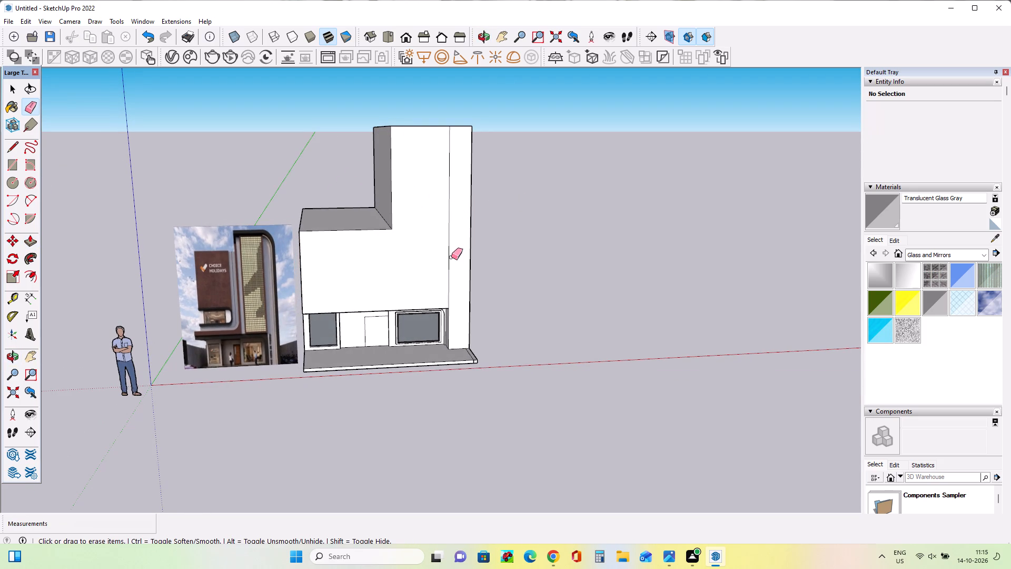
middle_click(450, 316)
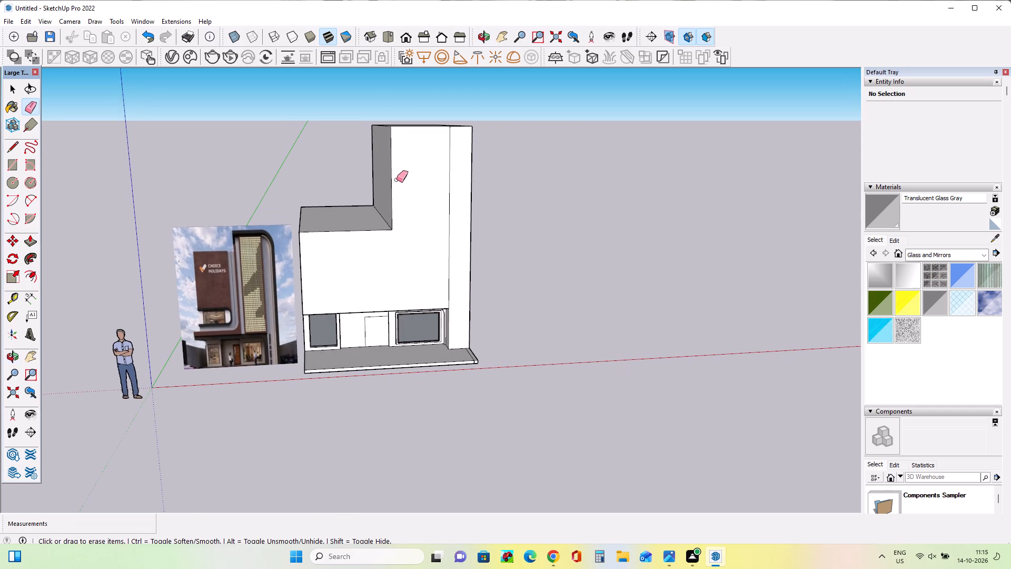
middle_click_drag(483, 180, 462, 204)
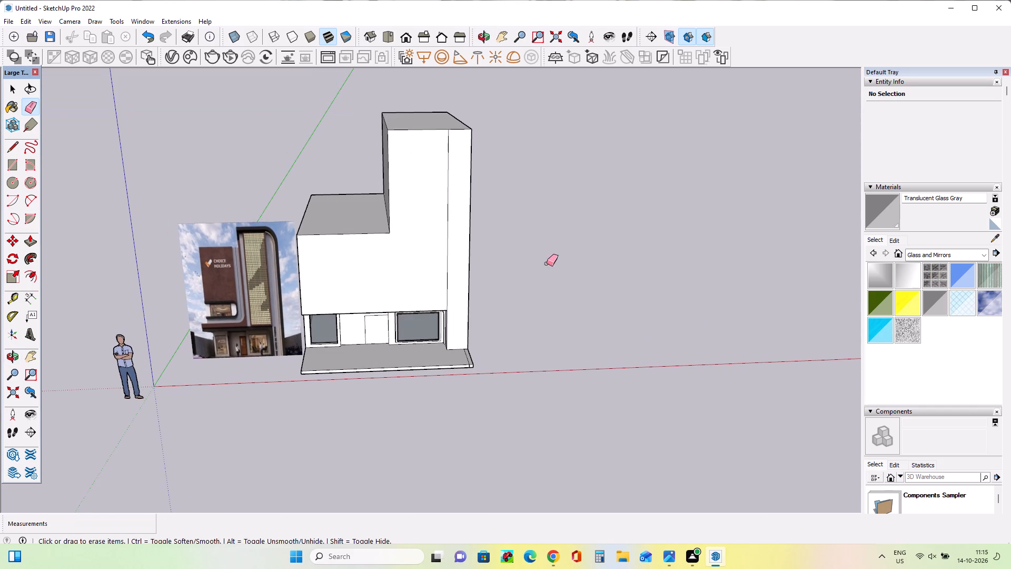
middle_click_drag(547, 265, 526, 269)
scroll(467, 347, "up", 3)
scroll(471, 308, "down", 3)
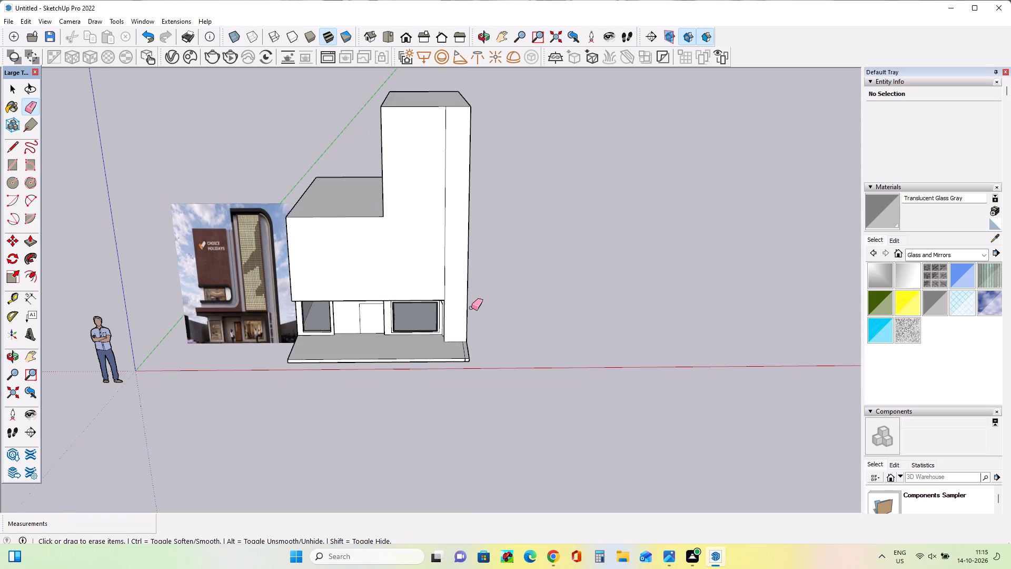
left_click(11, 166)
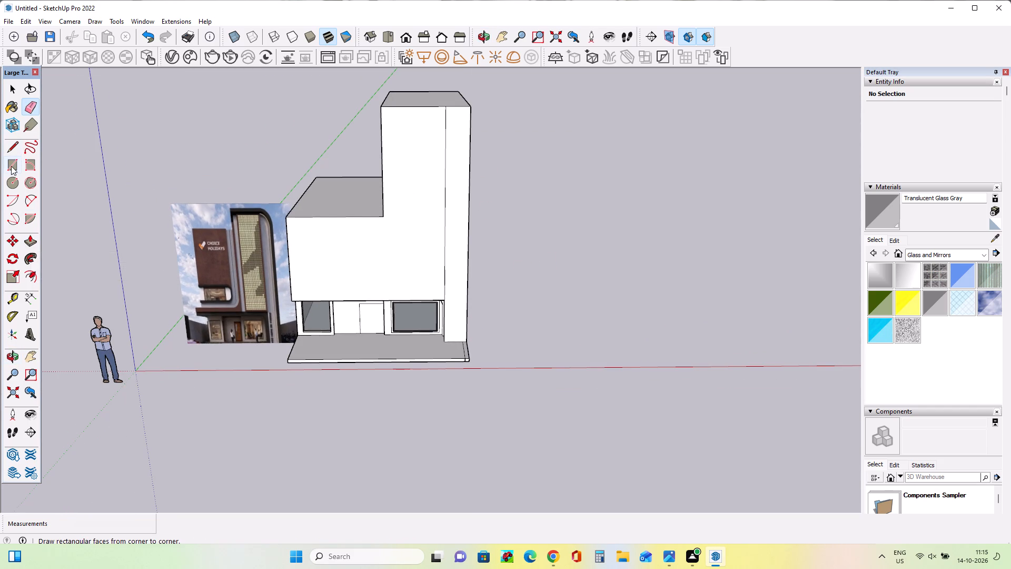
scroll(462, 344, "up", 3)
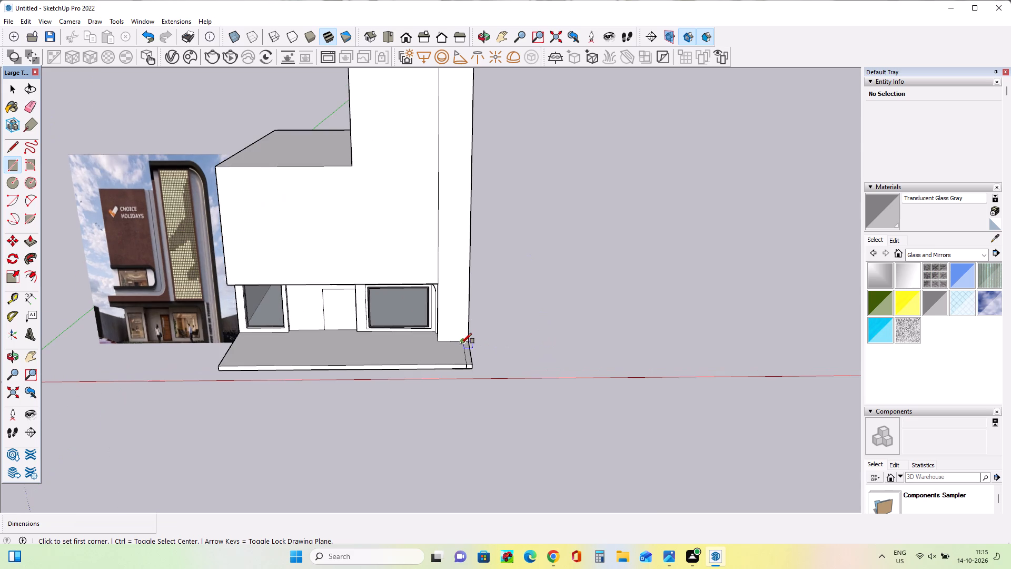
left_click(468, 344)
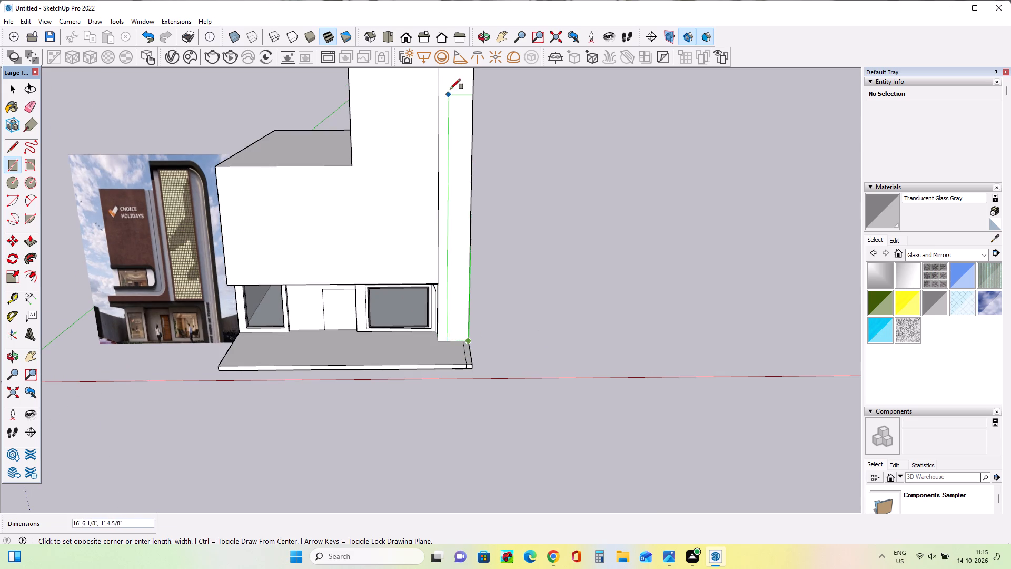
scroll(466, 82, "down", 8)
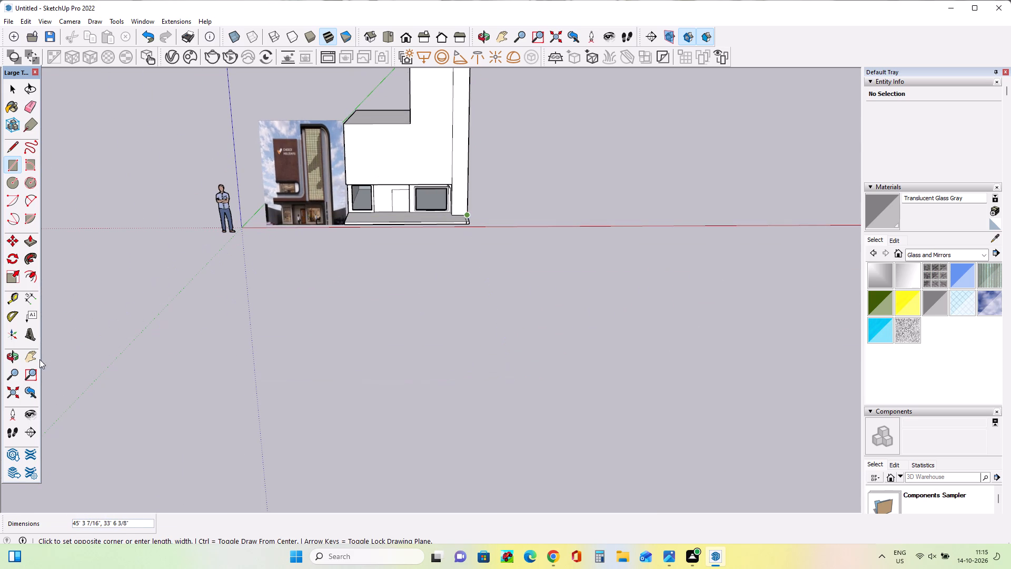
Draw a rectangle about 21' 3 1/8" by 4 3/8" along the side strip's outer front edge, from its base to the tower top.
left_click(34, 362)
left_click_drag(281, 205, 250, 401)
middle_click_drag(495, 391, 494, 331)
scroll(438, 357, "up", 1)
scroll(438, 357, "down", 1)
scroll(438, 357, "up", 2)
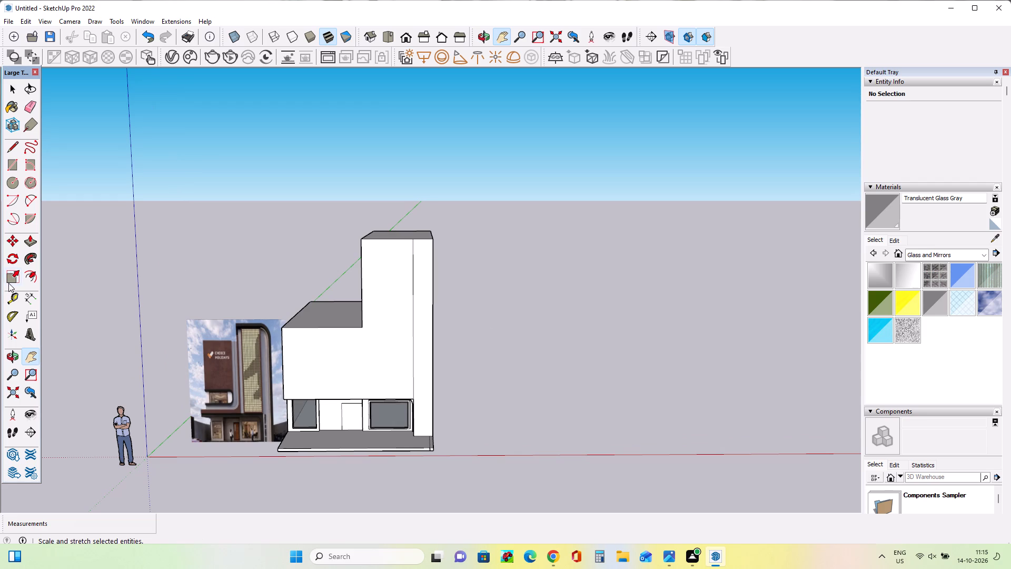
left_click(13, 162)
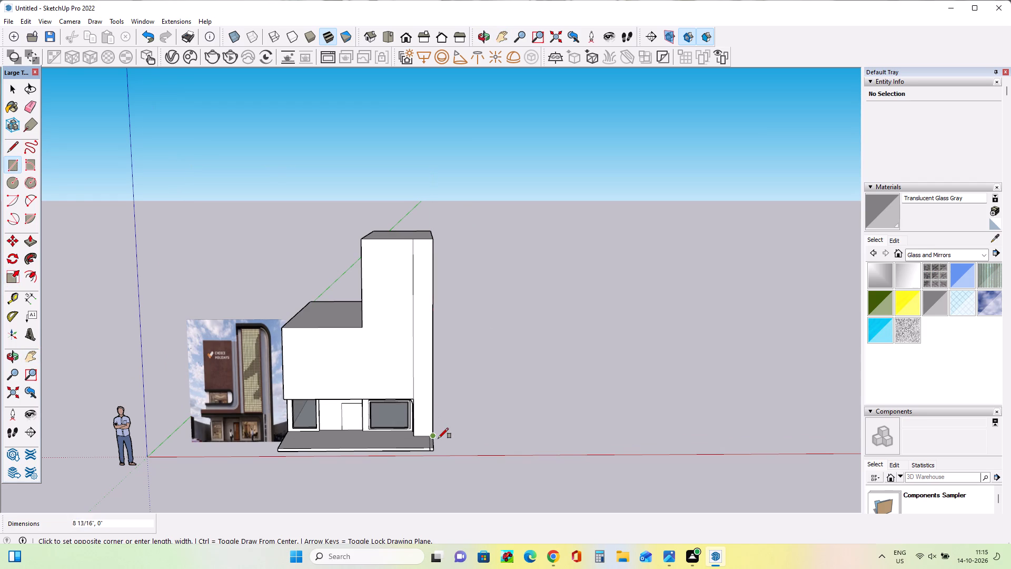
scroll(438, 438, "up", 1)
scroll(438, 438, "down", 1)
scroll(438, 438, "up", 3)
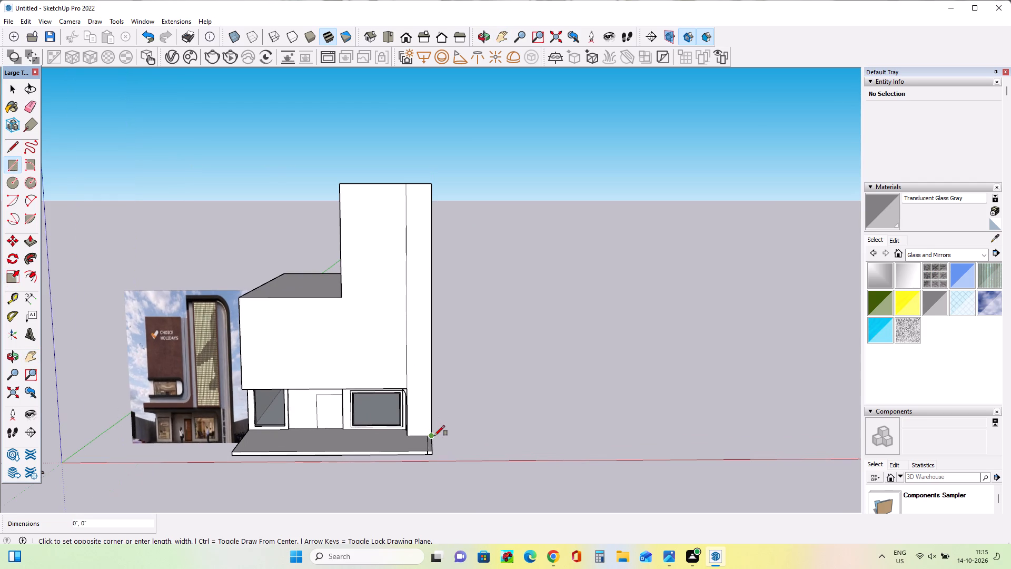
left_click(434, 436)
scroll(420, 196, "up", 4)
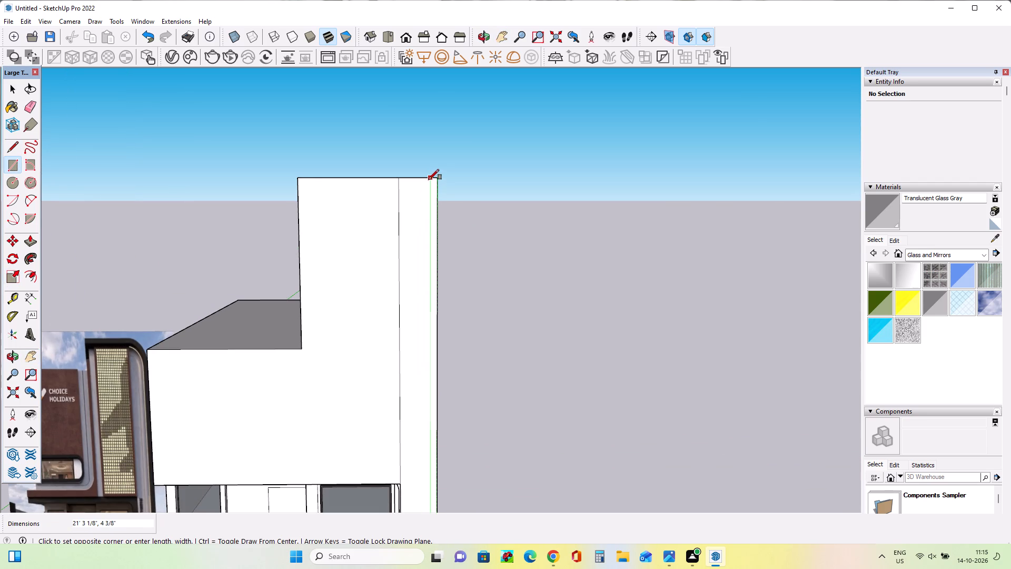
left_click(430, 179)
Draw a rectangle about 7' 5 13/16" by 6 1/16" across the full width of the tower's front along its top edge.
scroll(492, 209, "down", 7)
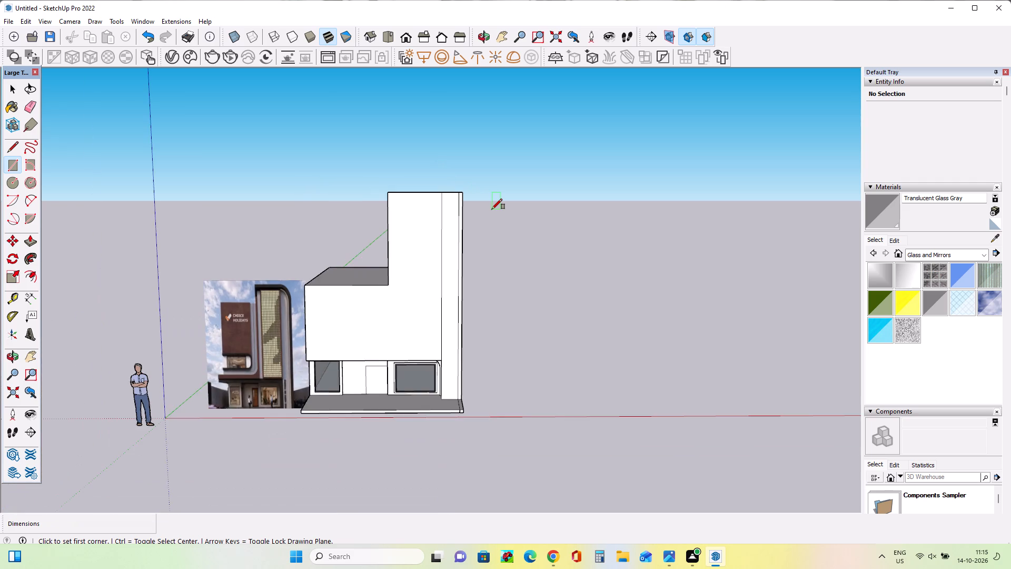
middle_click_drag(488, 228, 495, 262)
scroll(427, 323, "up", 4)
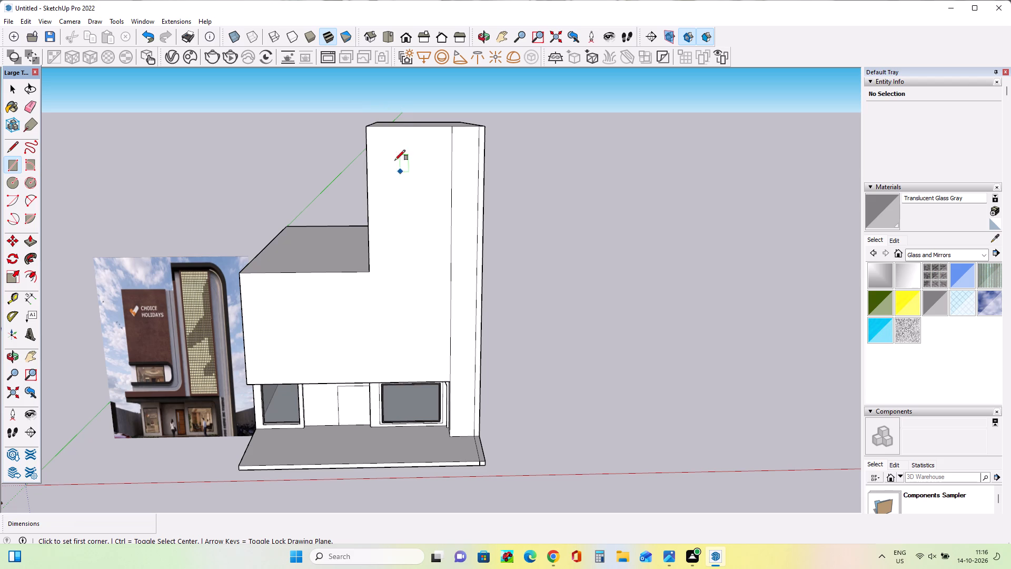
scroll(361, 122, "up", 3)
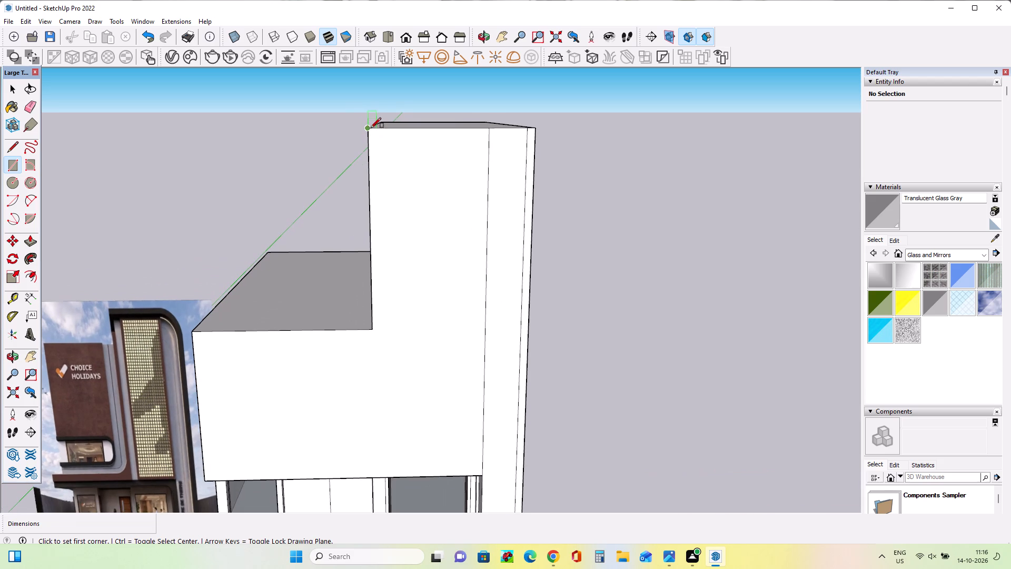
left_click(371, 126)
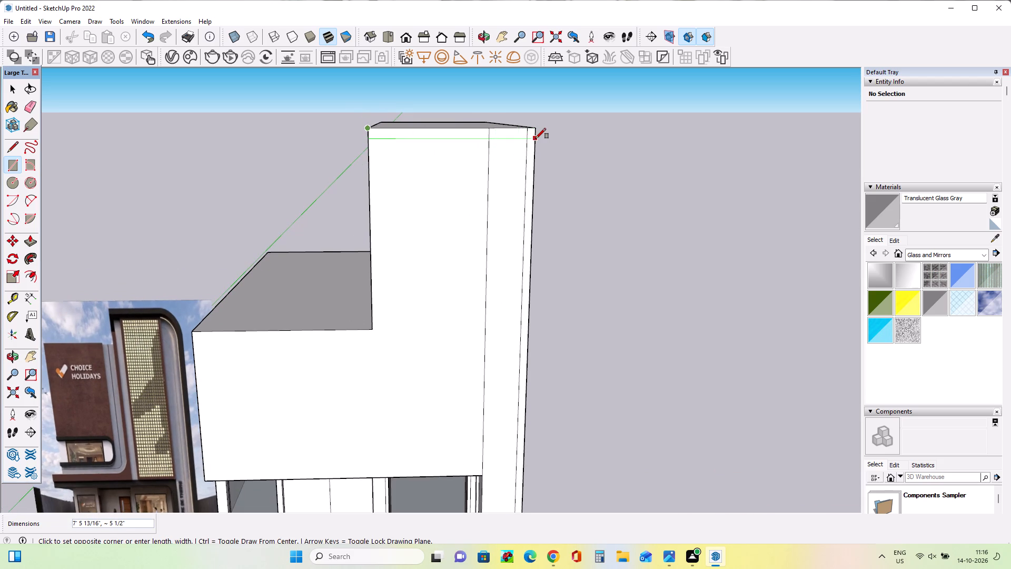
left_click(536, 140)
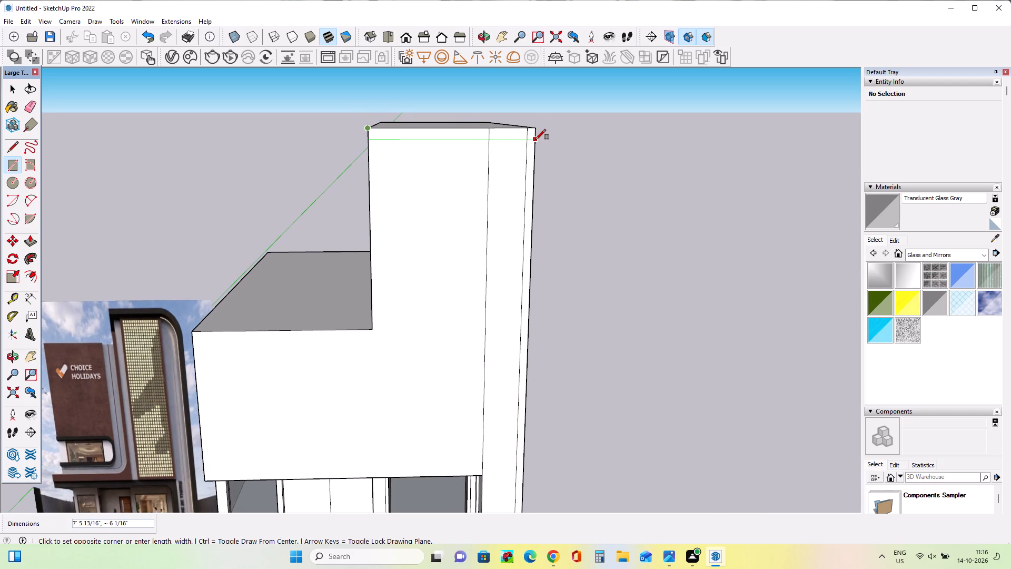
Erase the side strip's two vertical line segments inside the top band and the short horizontal segment at the outer corner.
middle_click_drag(577, 237, 528, 232)
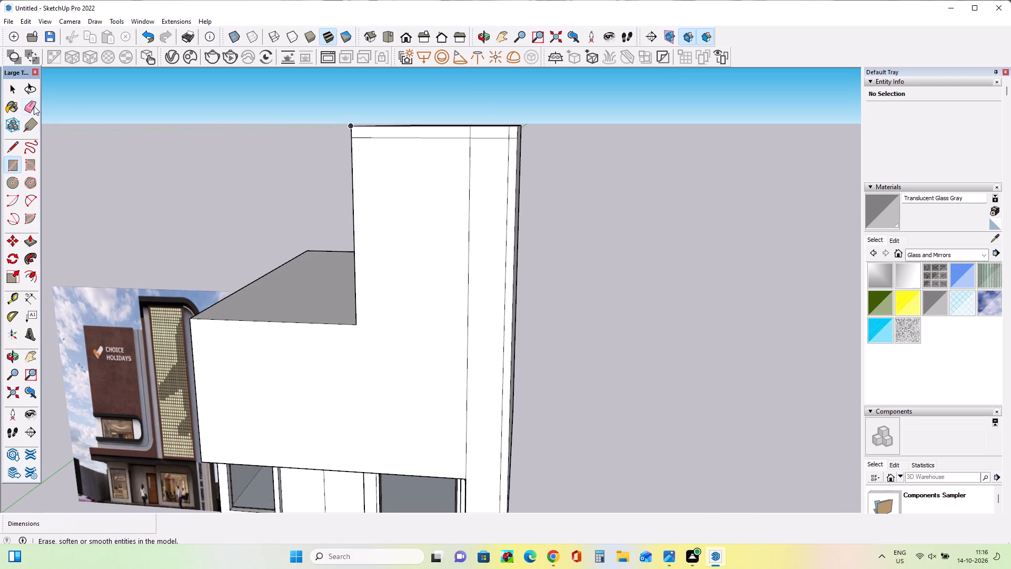
left_click(34, 106)
left_click_drag(467, 130, 482, 131)
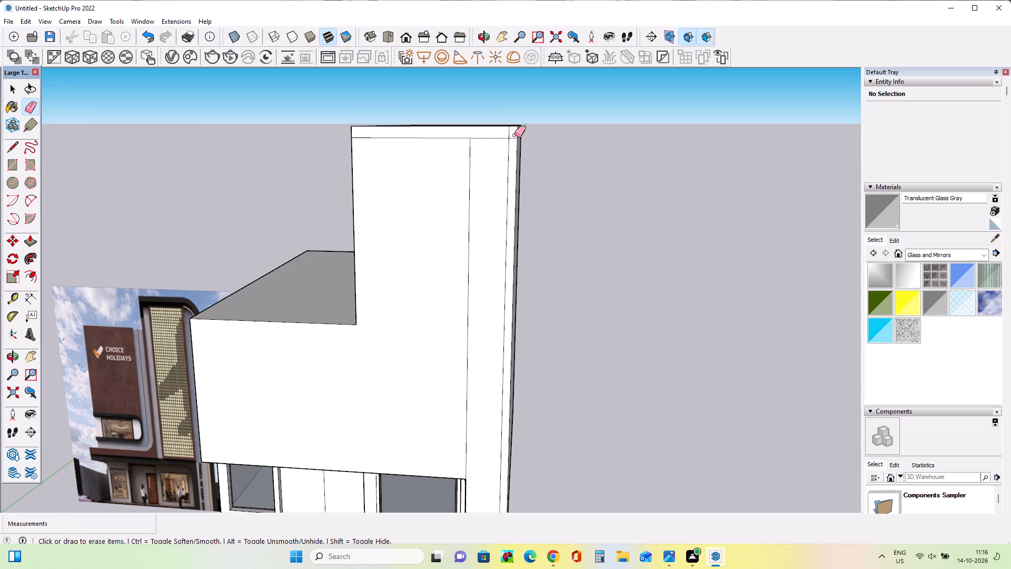
left_click_drag(508, 132, 512, 136)
left_click(512, 138)
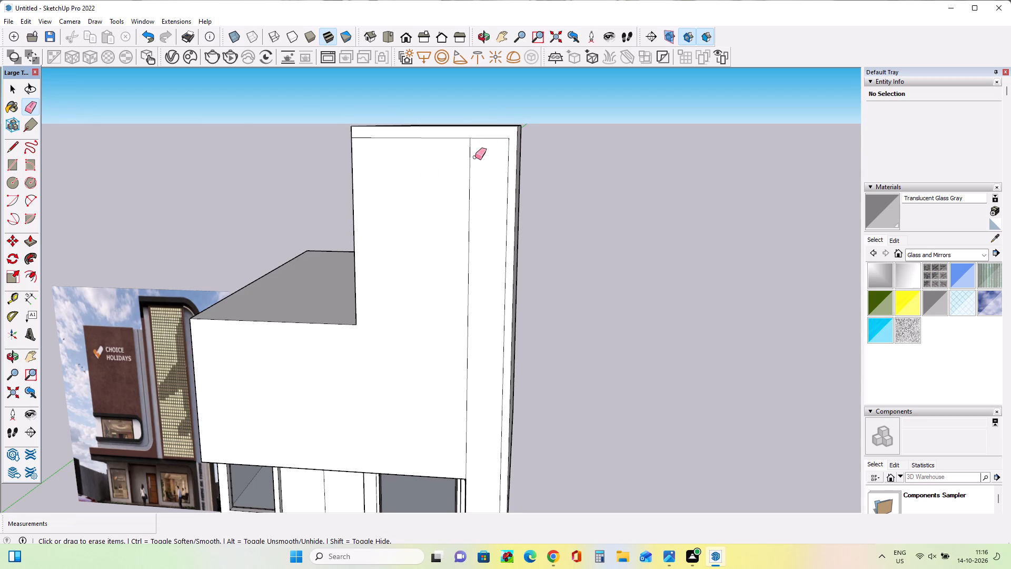
Draw a vertical line about 16' 7 5/8" long down the tower front, from the top band to the overhang's bottom edge above the window.
scroll(476, 158, "down", 6)
middle_click_drag(458, 209, 464, 211)
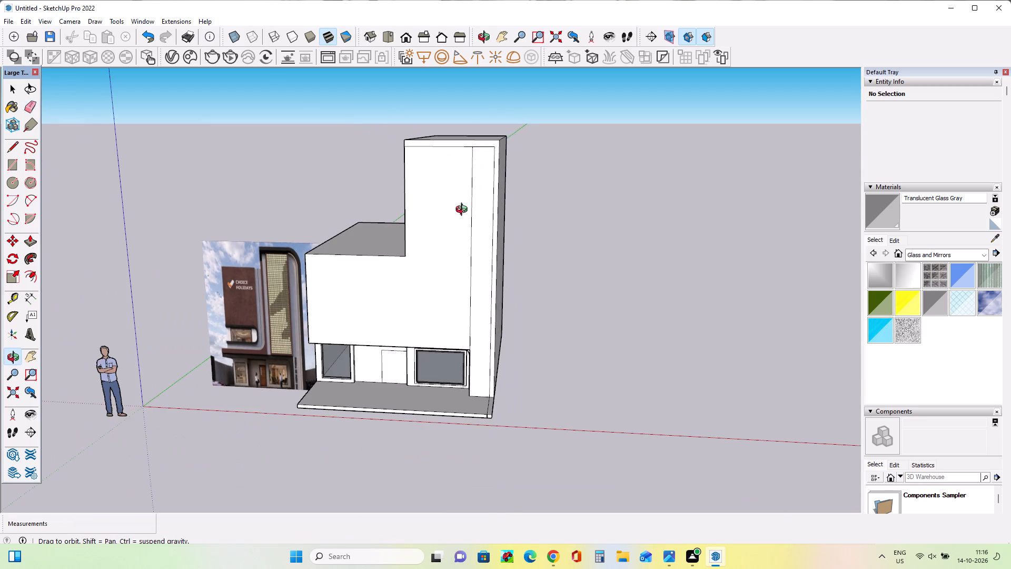
middle_click_drag(464, 211, 511, 211)
left_click(13, 148)
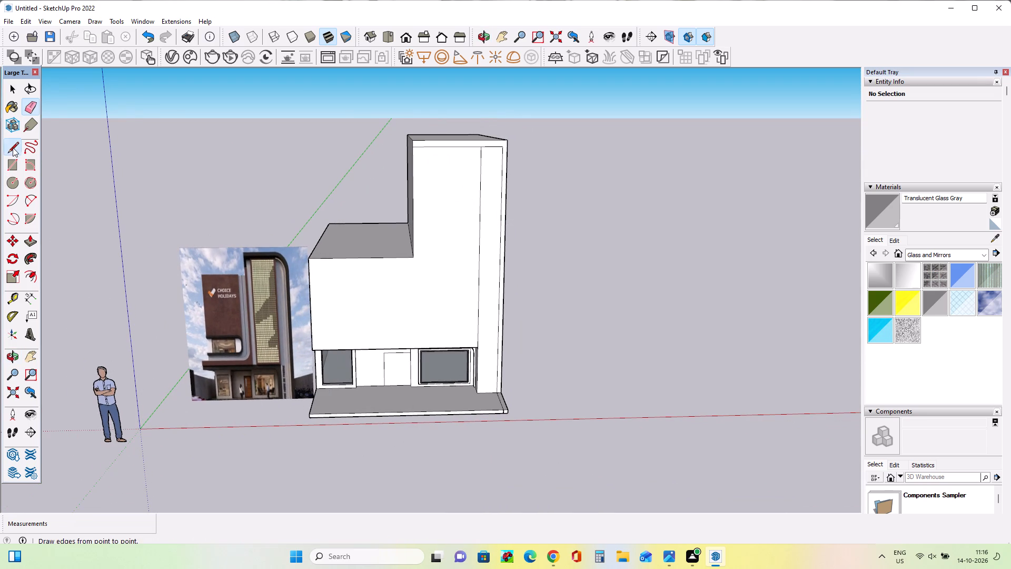
left_click(433, 149)
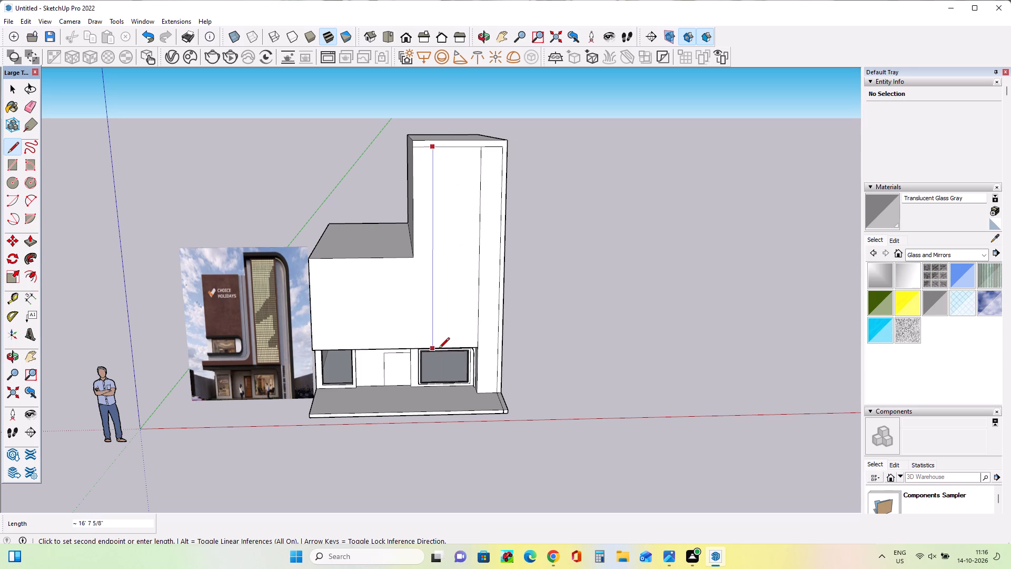
left_click(439, 349)
Draw a second vertical line about 16' 7 5/8" long near the tower's lower-roof edge, from the top band to the overhang's bottom edge.
middle_click_drag(475, 327, 480, 327)
scroll(479, 327, "down", 1)
scroll(441, 339, "up", 4)
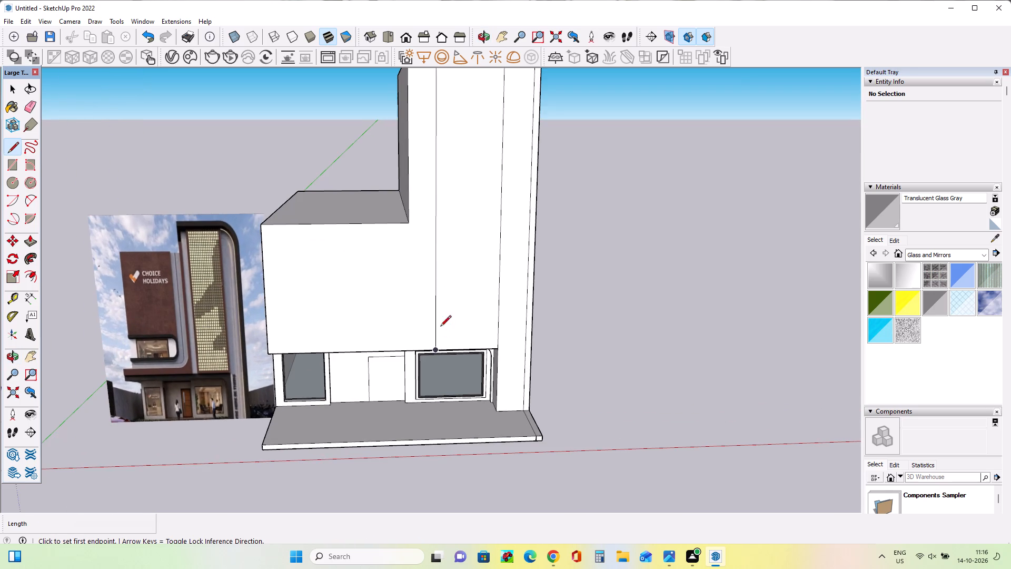
scroll(412, 161, "down", 3)
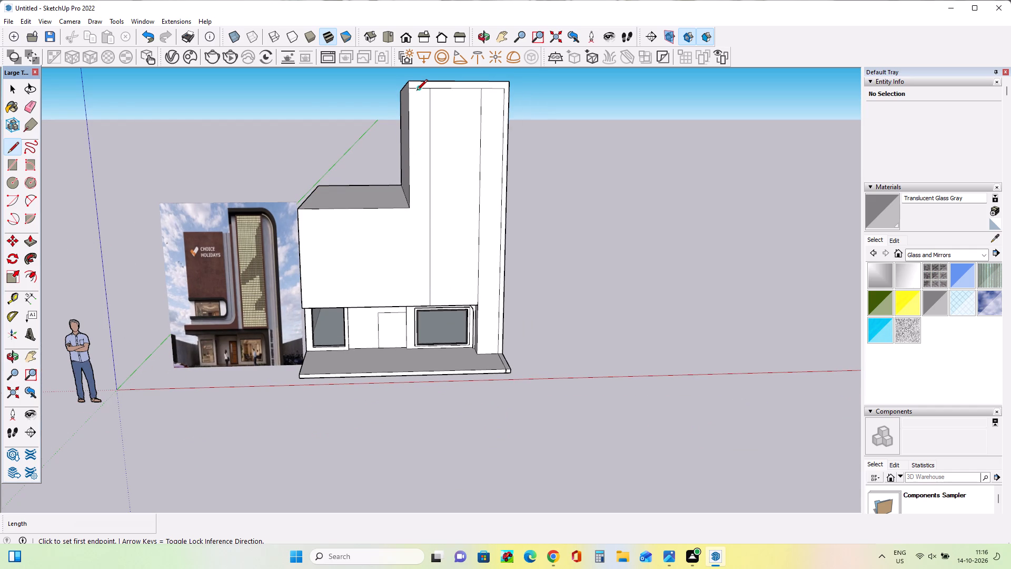
scroll(415, 91, "up", 1)
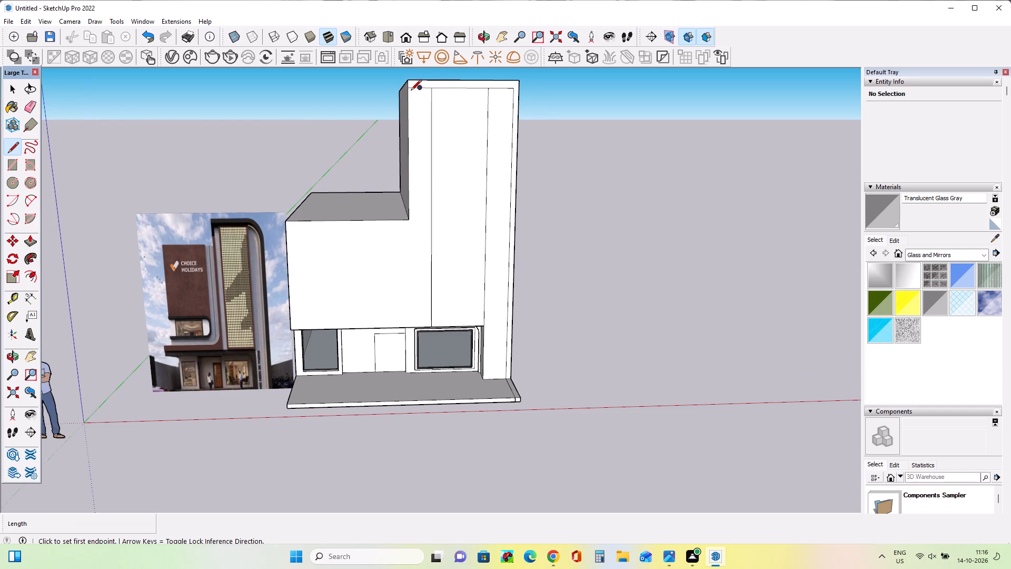
scroll(413, 90, "up", 6)
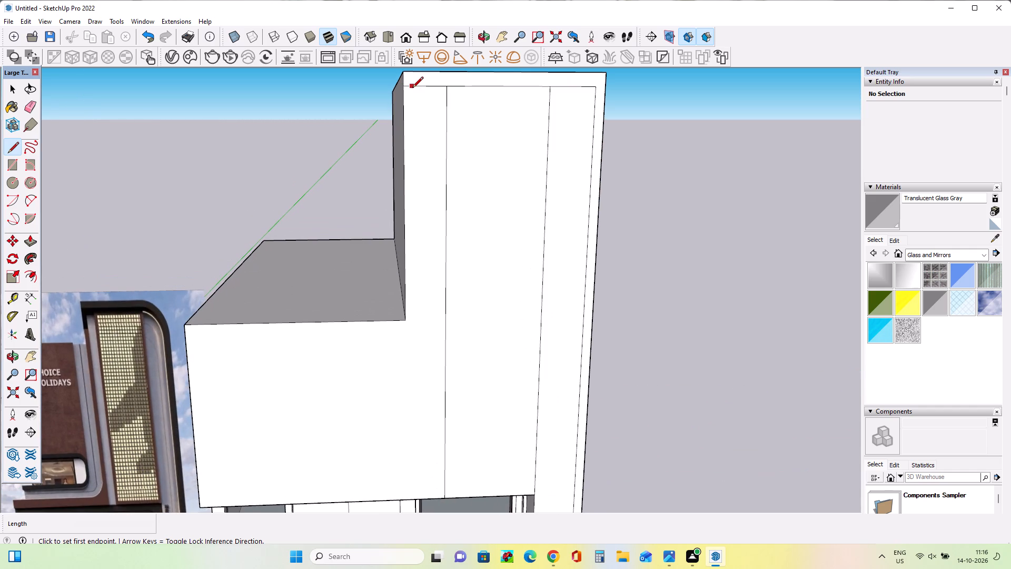
left_click(412, 89)
scroll(435, 214, "down", 7)
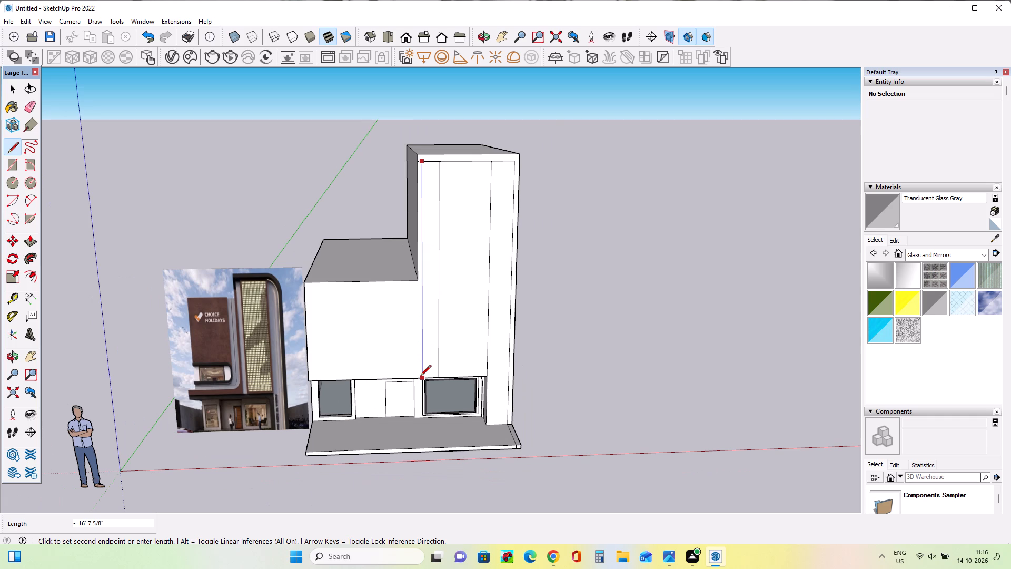
left_click(420, 377)
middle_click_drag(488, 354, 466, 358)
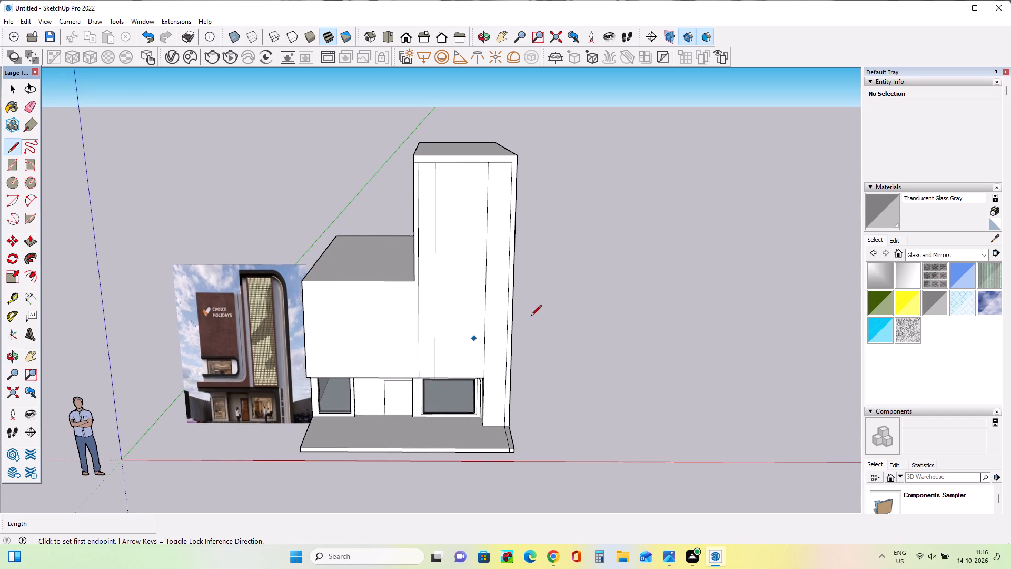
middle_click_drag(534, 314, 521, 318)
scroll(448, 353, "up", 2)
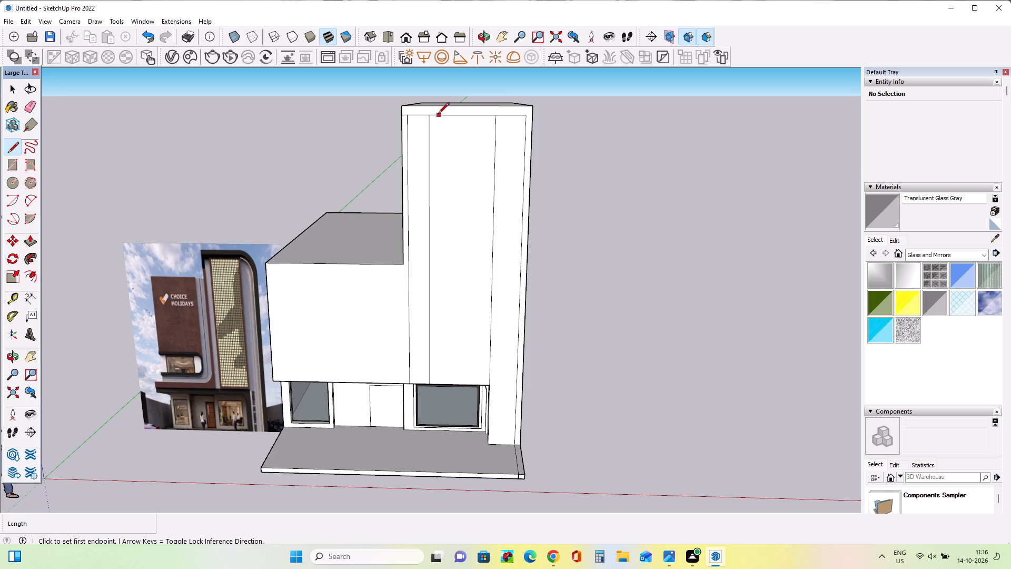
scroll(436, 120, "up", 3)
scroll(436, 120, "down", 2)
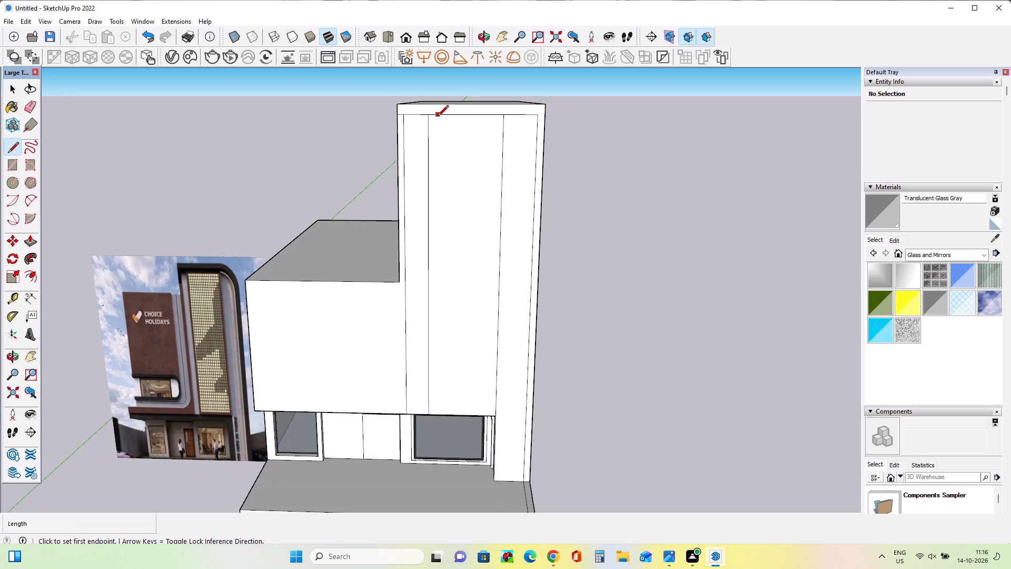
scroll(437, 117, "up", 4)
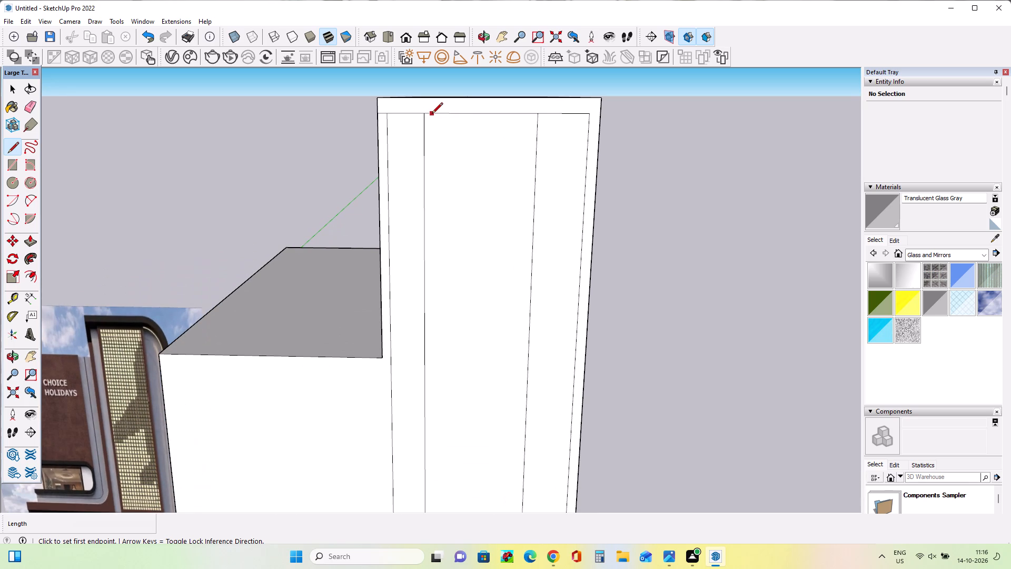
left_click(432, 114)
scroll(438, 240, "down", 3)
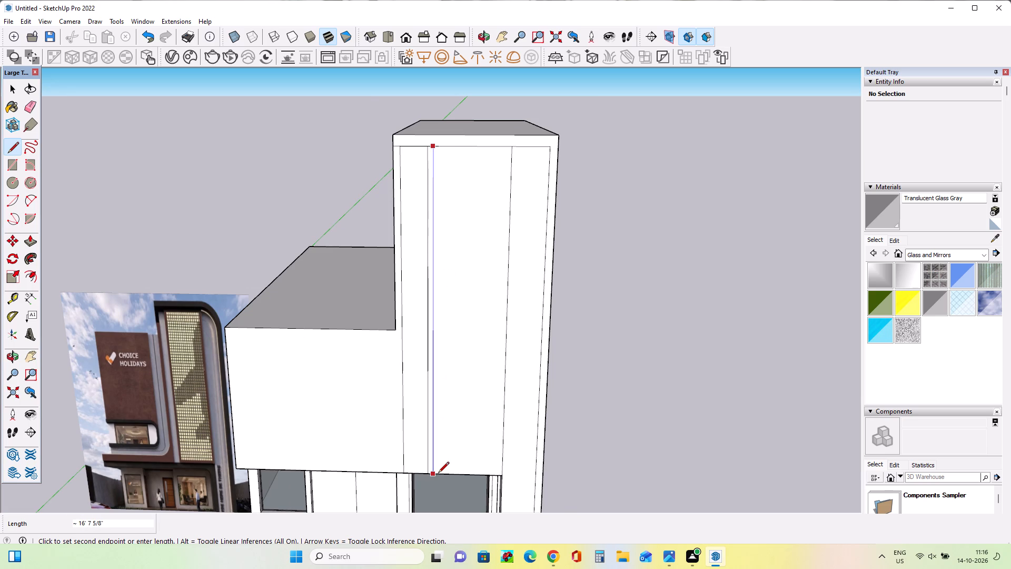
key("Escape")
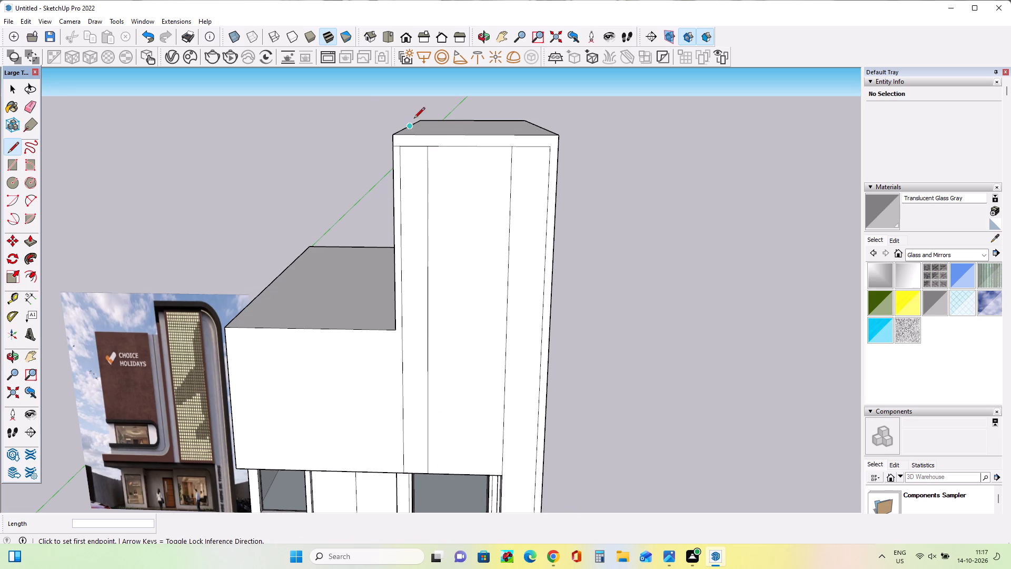
Draw a vertical line about 16' 7 5/8" long just inside the central strip's lower-roof-side line, from the top band to the overhang's bottom edge.
scroll(433, 154, "up", 8)
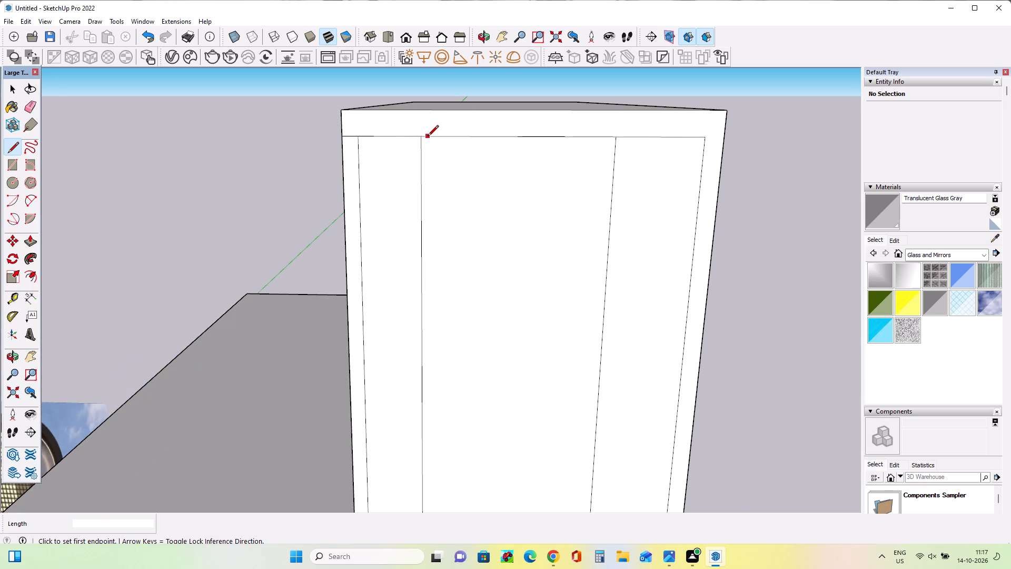
scroll(427, 137, "up", 2)
scroll(427, 137, "down", 1)
scroll(427, 137, "up", 3)
left_click(427, 136)
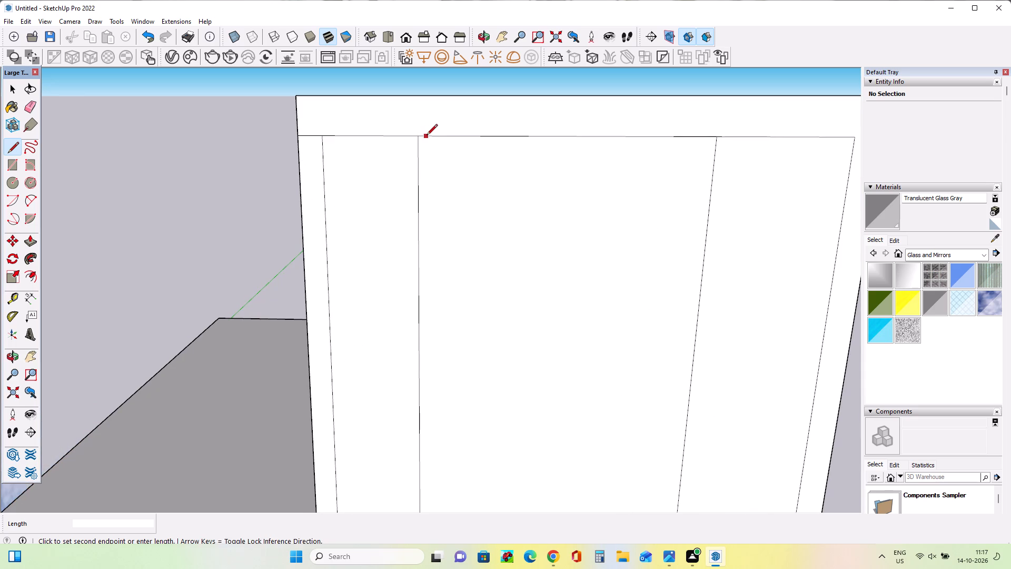
scroll(432, 211, "down", 7)
scroll(432, 211, "up", 1)
scroll(432, 219, "down", 13)
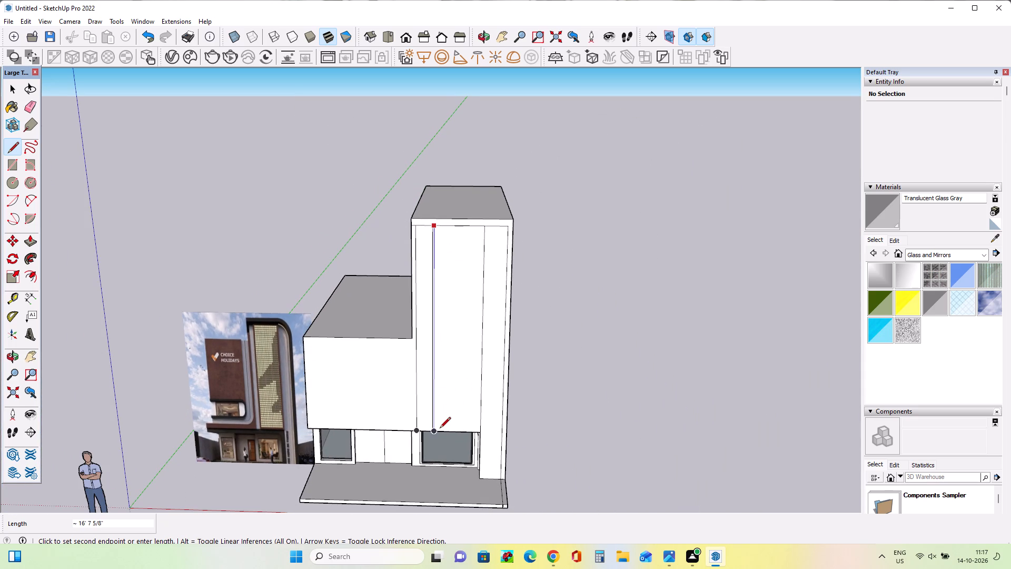
scroll(435, 436, "down", 1)
scroll(435, 436, "up", 3)
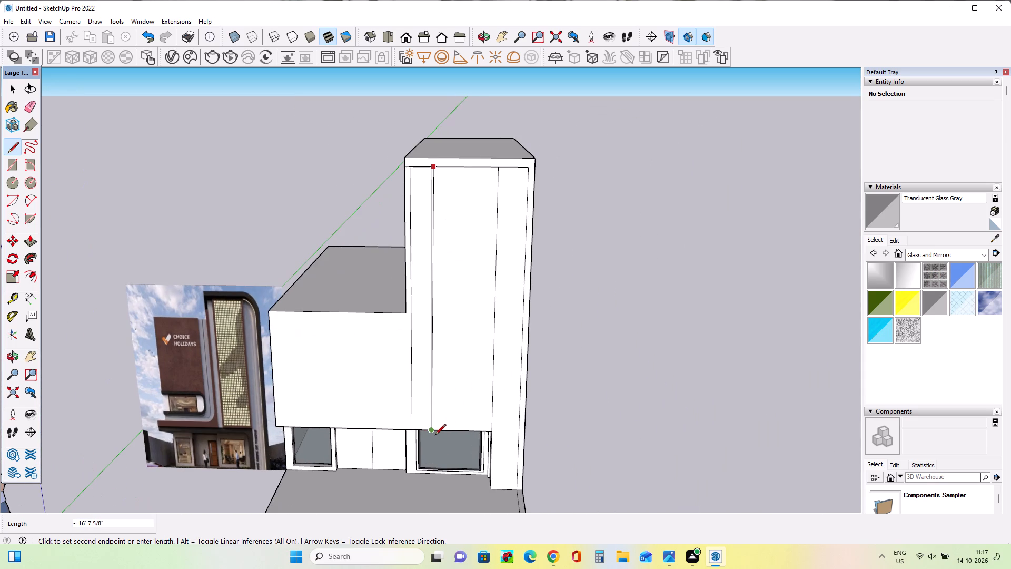
scroll(434, 430, "up", 4)
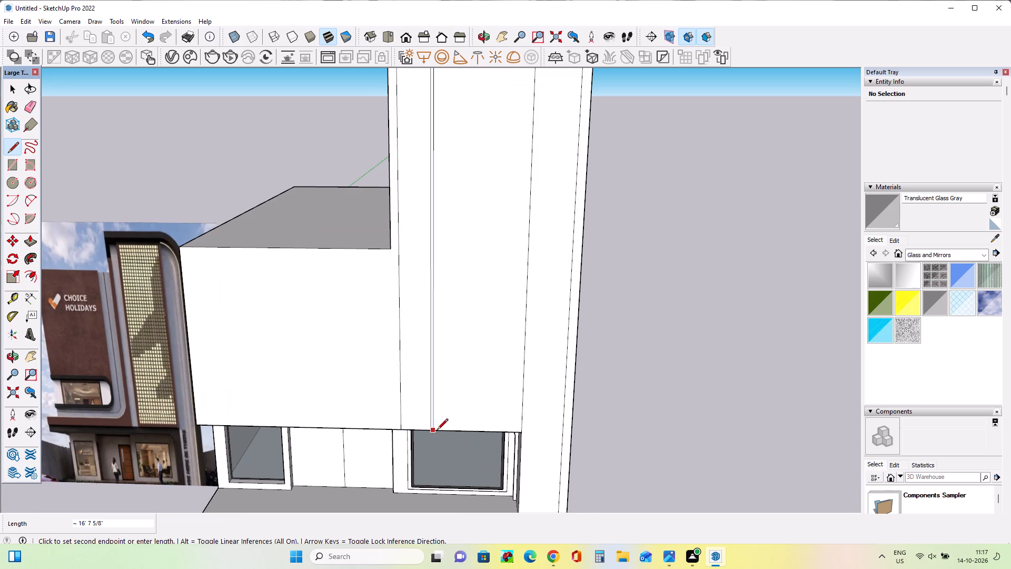
left_click(437, 430)
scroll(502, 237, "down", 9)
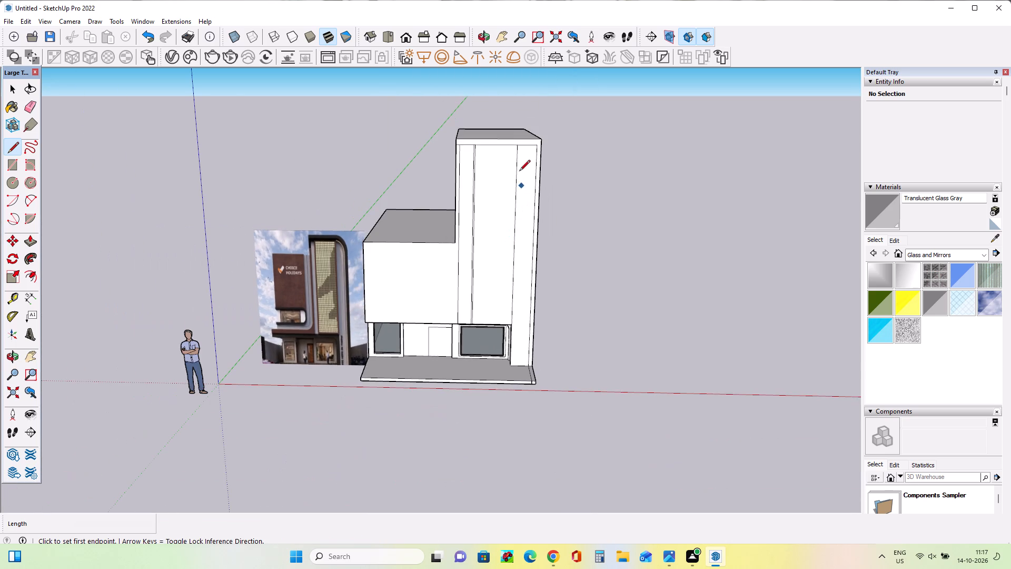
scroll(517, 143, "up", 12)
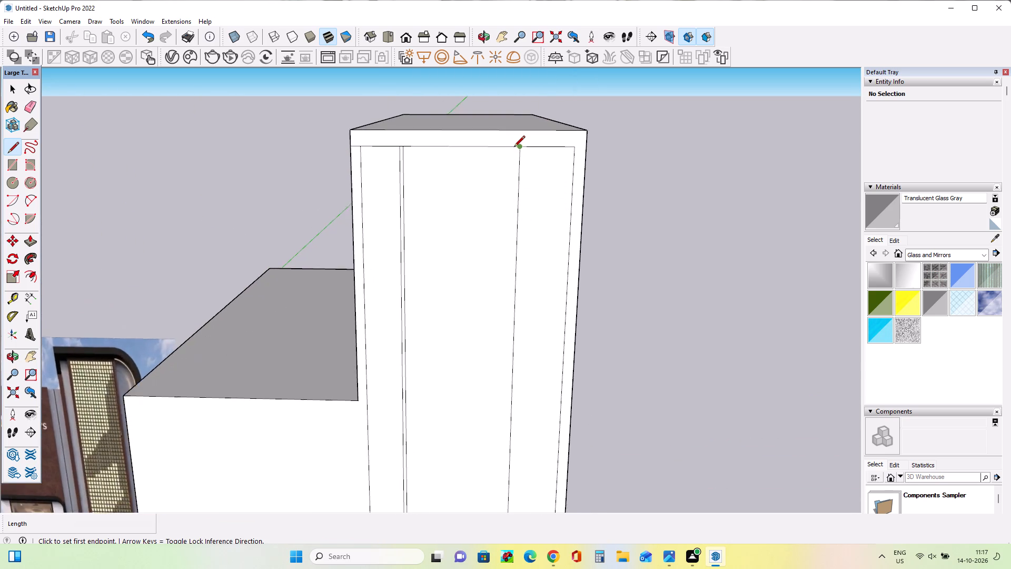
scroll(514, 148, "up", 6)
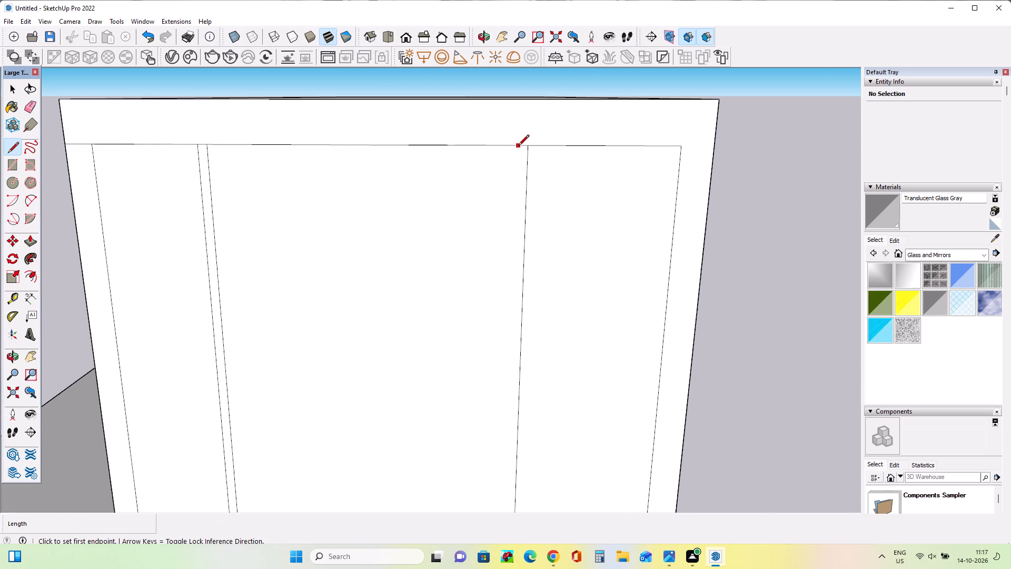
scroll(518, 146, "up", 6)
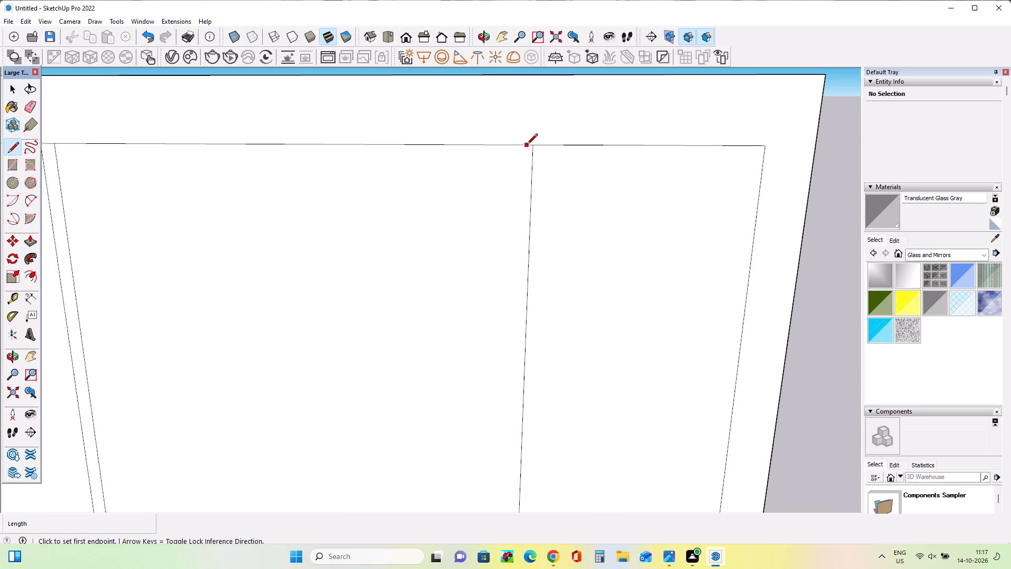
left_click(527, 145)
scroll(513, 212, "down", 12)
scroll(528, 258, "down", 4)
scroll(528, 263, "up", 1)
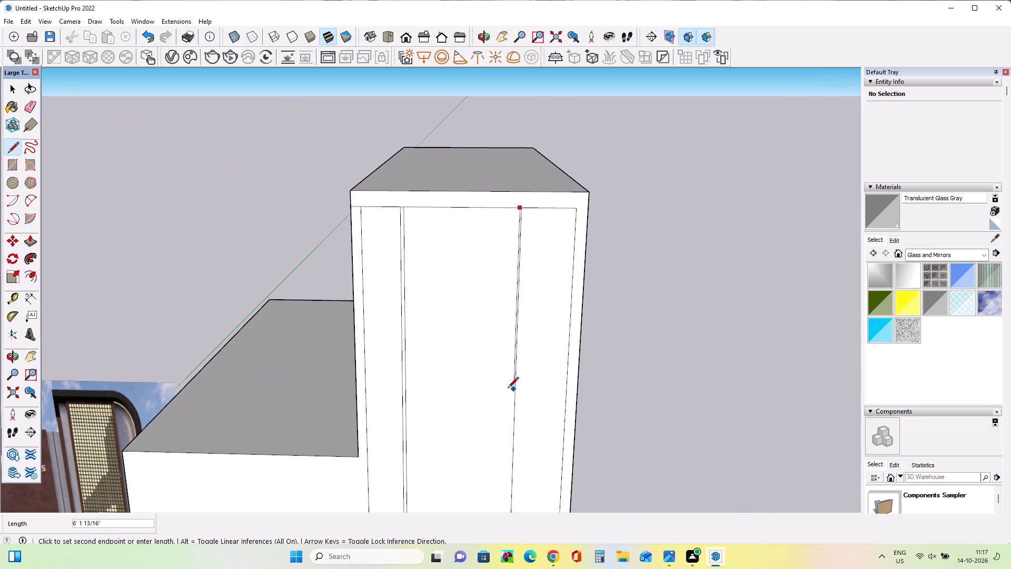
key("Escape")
Draw a matching vertical line about 16' 7 5/8" long just inside the central strip's outer-side line, from the top band to the overhang's bottom edge.
scroll(528, 188, "up", 11)
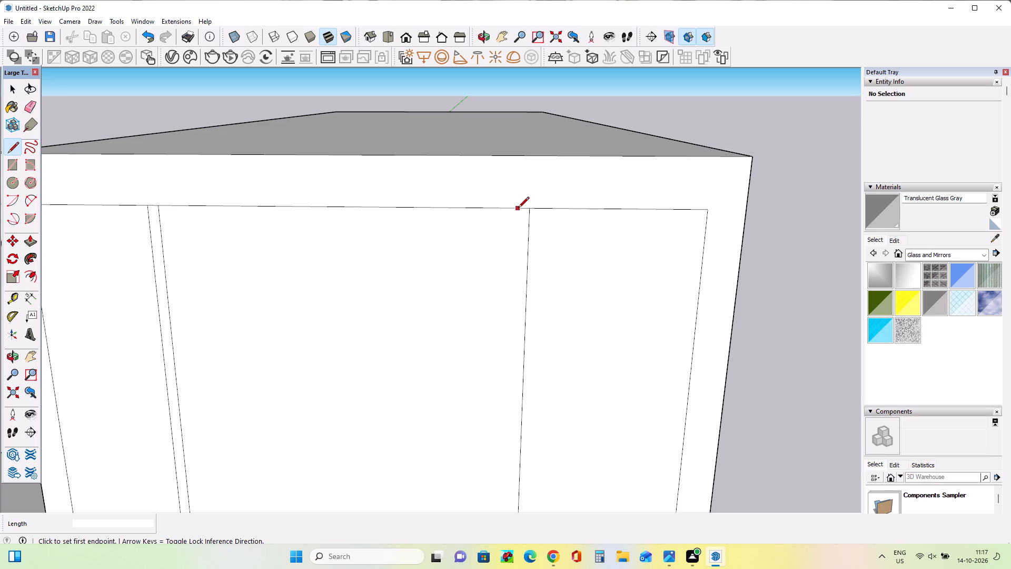
left_click(518, 209)
scroll(513, 269, "down", 12)
scroll(513, 272, "up", 1)
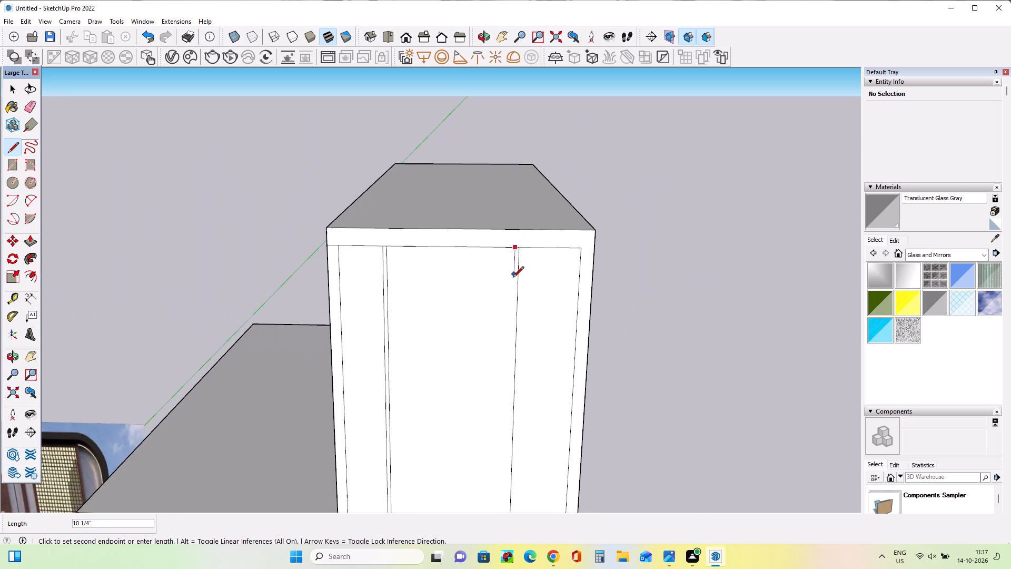
scroll(513, 278, "down", 7)
scroll(514, 362, "down", 5)
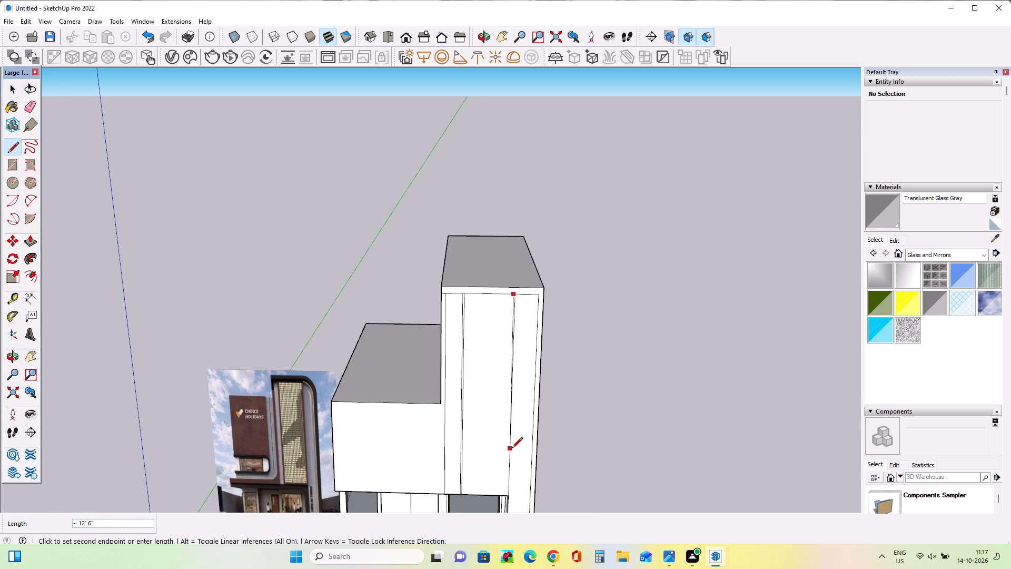
scroll(510, 458, "up", 5)
scroll(499, 495, "down", 9)
scroll(498, 516, "up", 2)
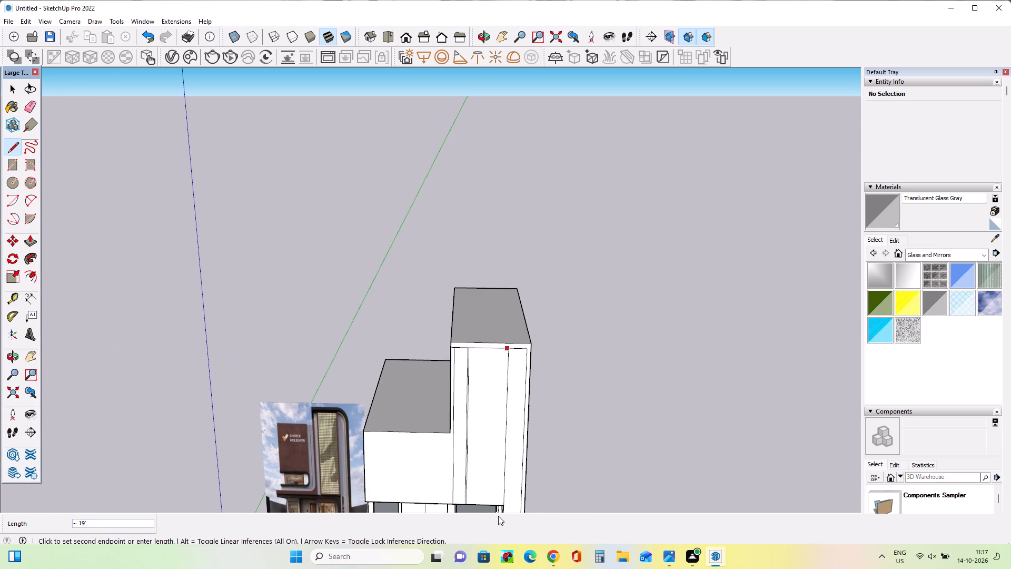
scroll(498, 516, "up", 1)
scroll(498, 516, "down", 1)
scroll(498, 516, "up", 5)
scroll(498, 504, "down", 1)
scroll(498, 504, "up", 7)
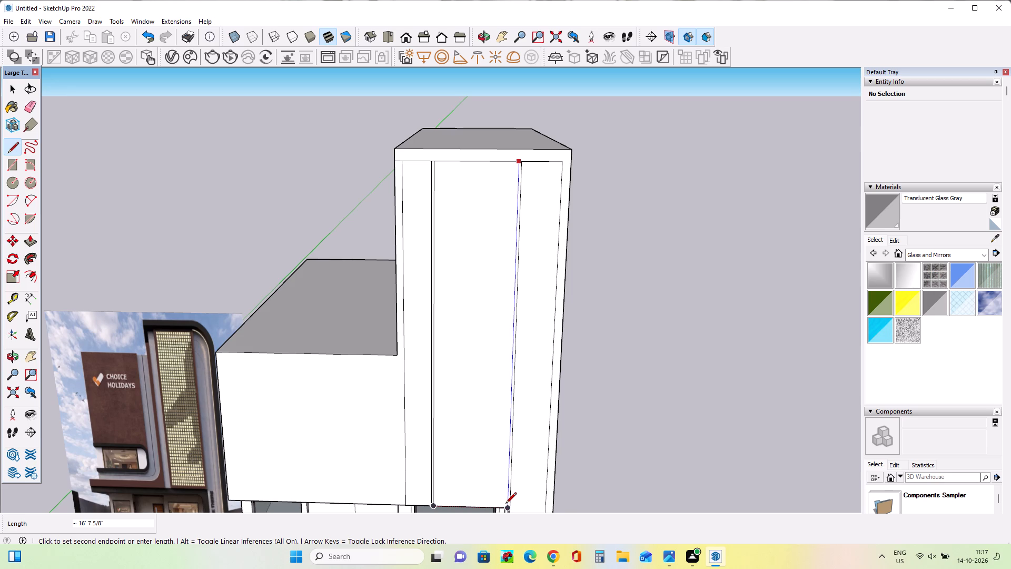
left_click(506, 504)
Compare the tower's front divisions and the ground-floor openings with the reference image from several angles.
scroll(548, 358, "down", 6)
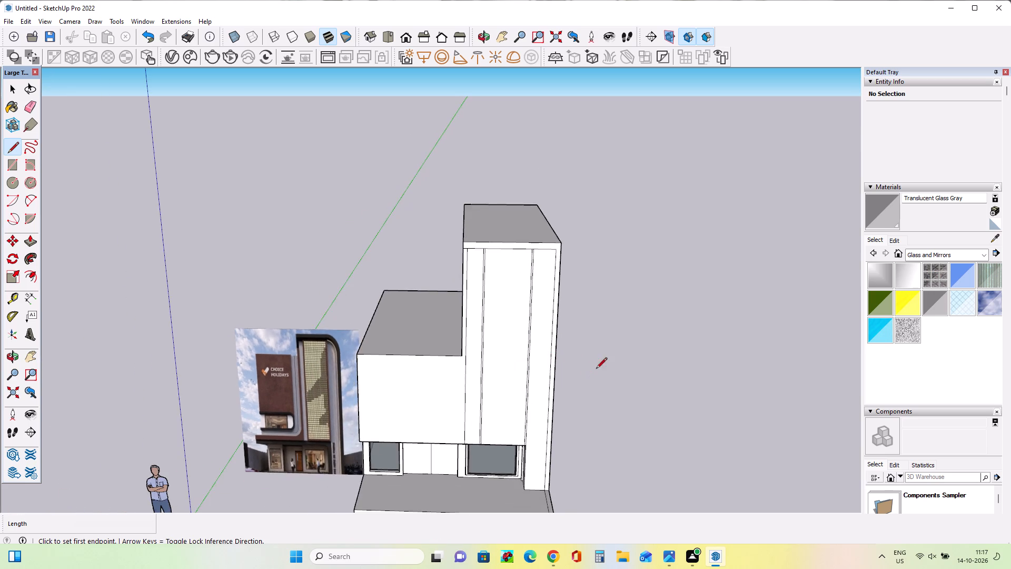
middle_click_drag(597, 368, 610, 292)
left_click(28, 359)
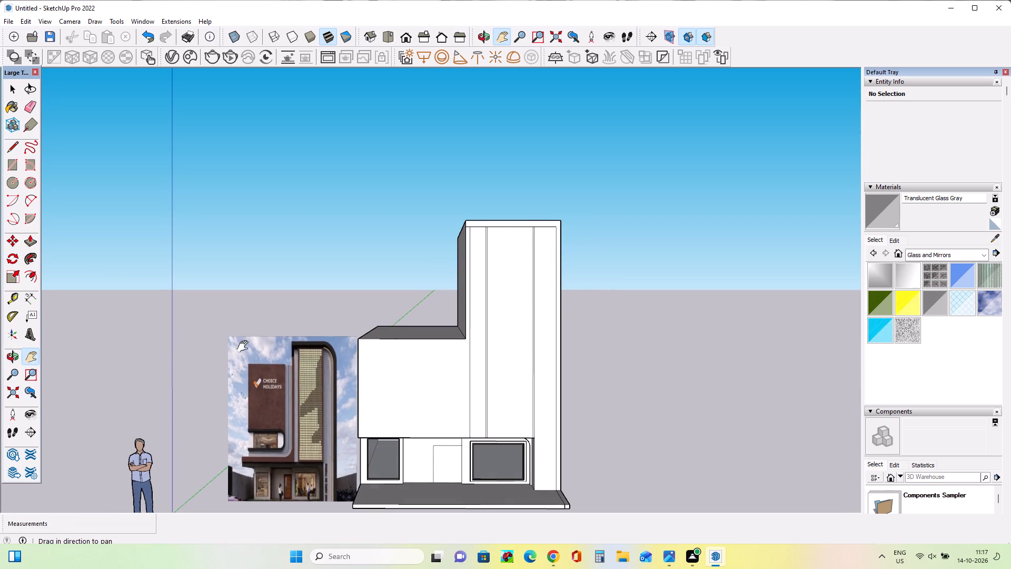
left_click_drag(445, 365, 430, 252)
middle_click_drag(467, 244, 472, 330)
scroll(469, 299, "down", 1)
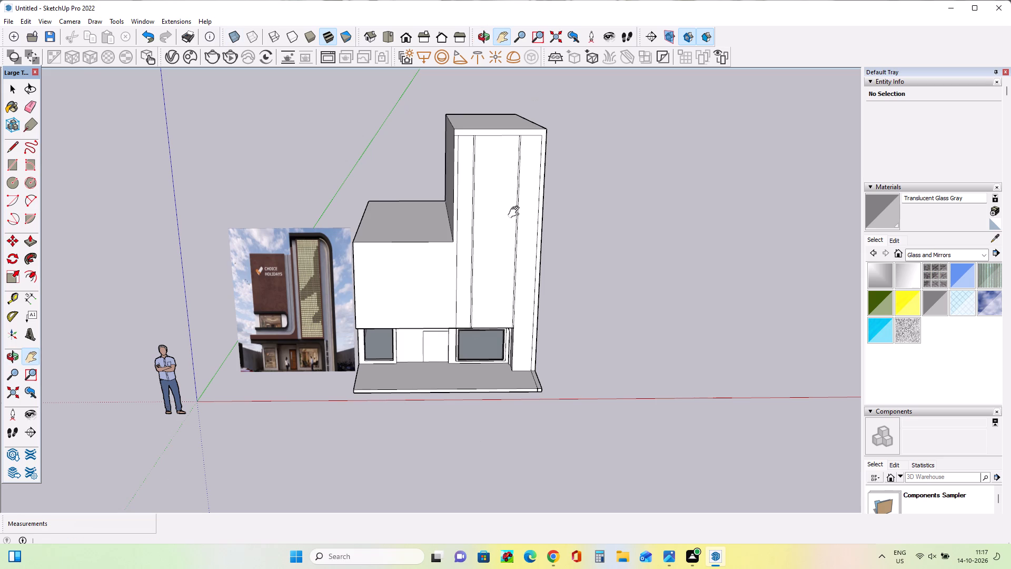
middle_click_drag(516, 212, 504, 209)
scroll(316, 332, "up", 7)
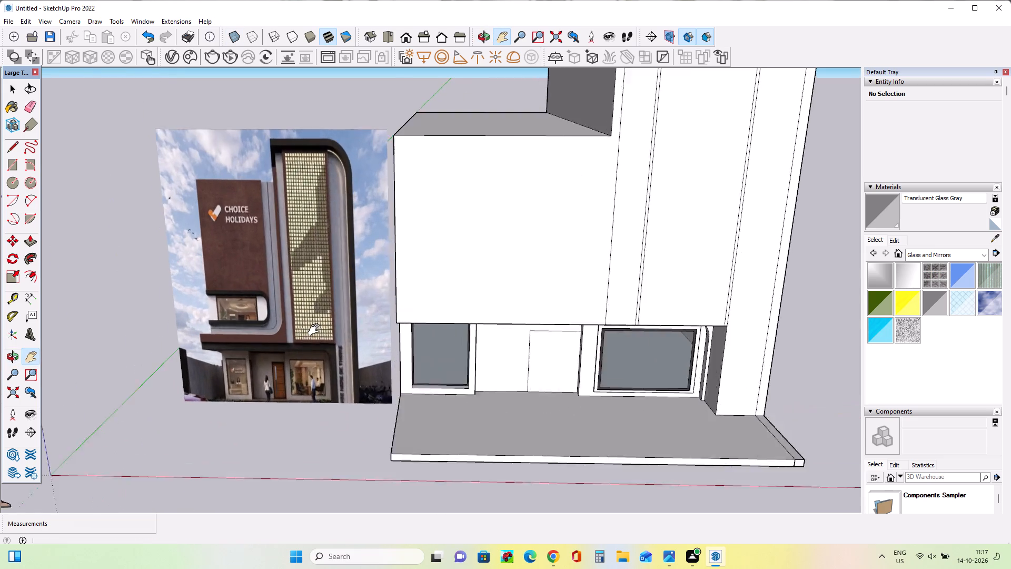
scroll(316, 330, "up", 2)
scroll(278, 332, "down", 8)
scroll(278, 332, "up", 1)
middle_click_drag(500, 326, 492, 319)
scroll(553, 356, "up", 4)
middle_click_drag(552, 357, 572, 333)
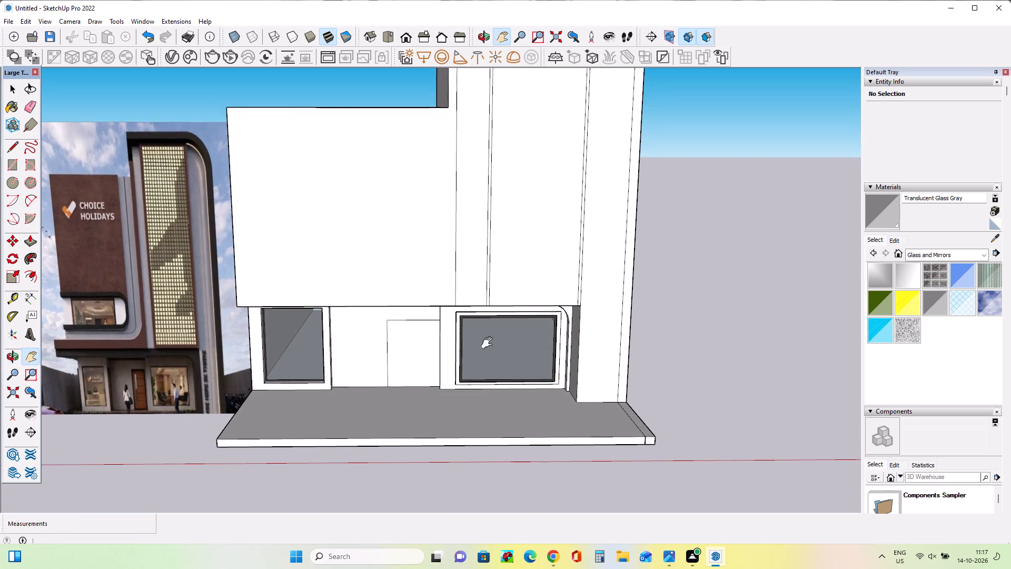
scroll(81, 398, "up", 8)
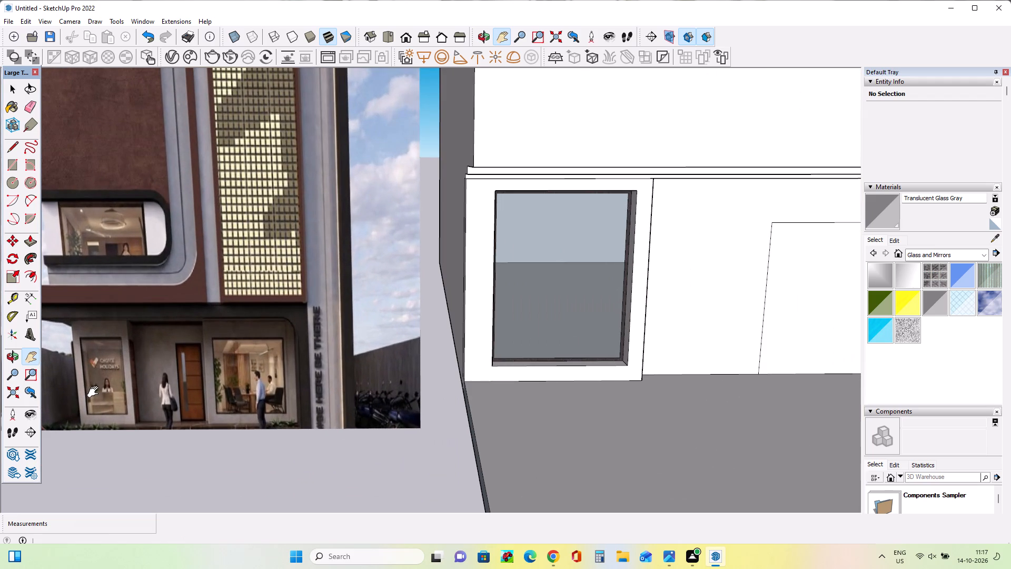
scroll(100, 388, "down", 8)
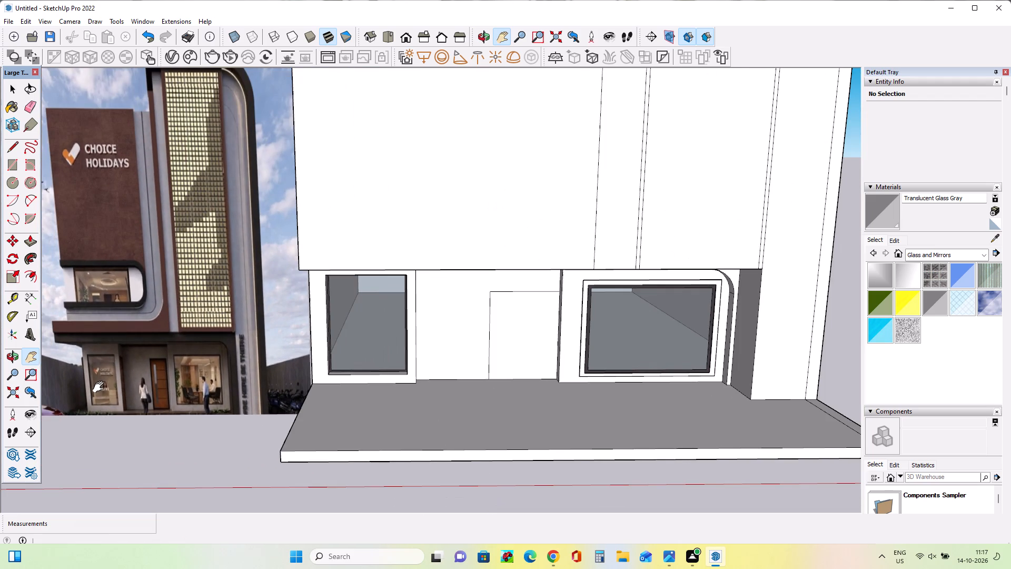
middle_click_drag(339, 357, 349, 376)
scroll(352, 375, "down", 2)
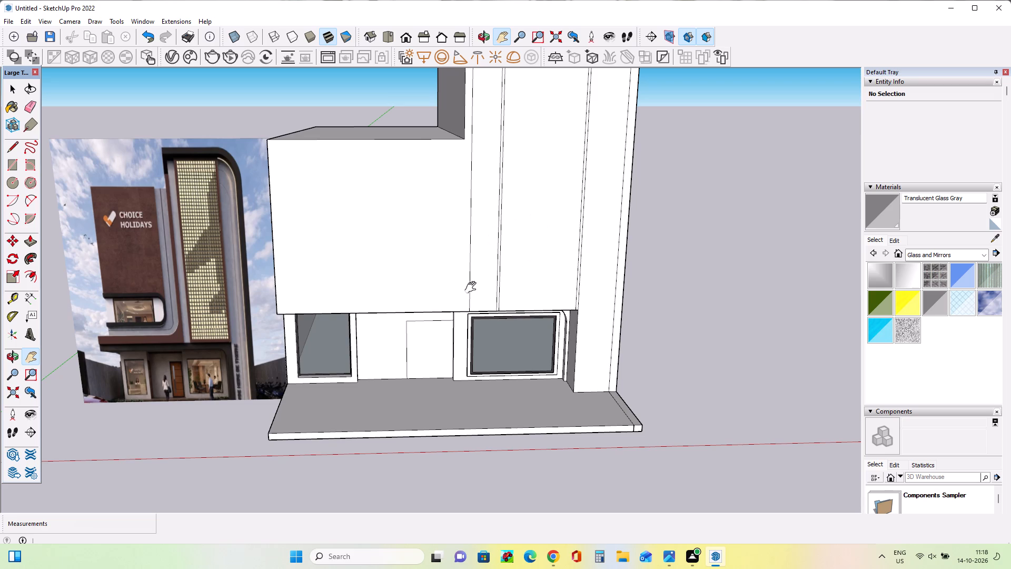
middle_click_drag(487, 278, 469, 283)
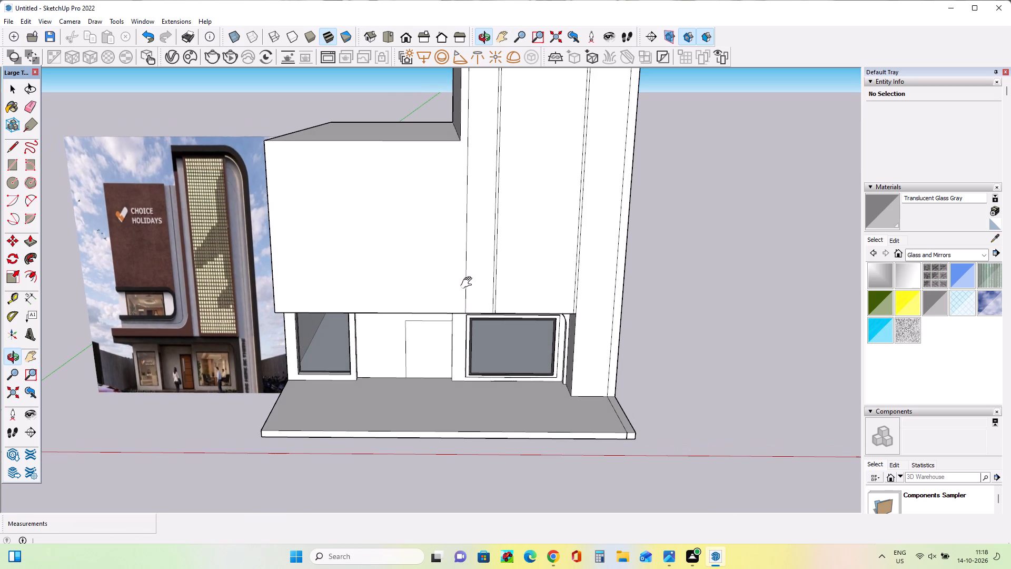
scroll(469, 283, "down", 1)
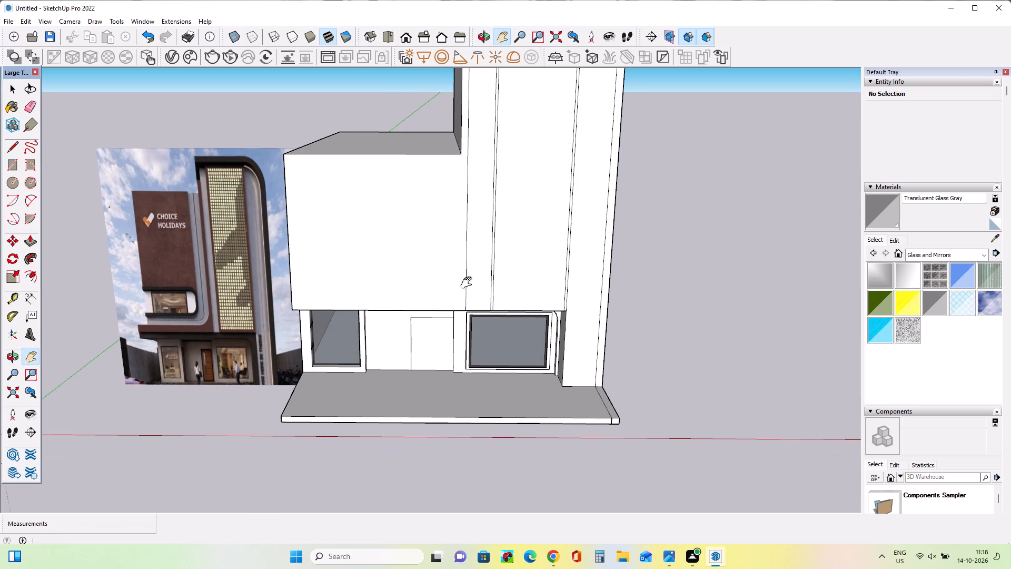
scroll(469, 283, "up", 1)
middle_click_drag(471, 274, 472, 270)
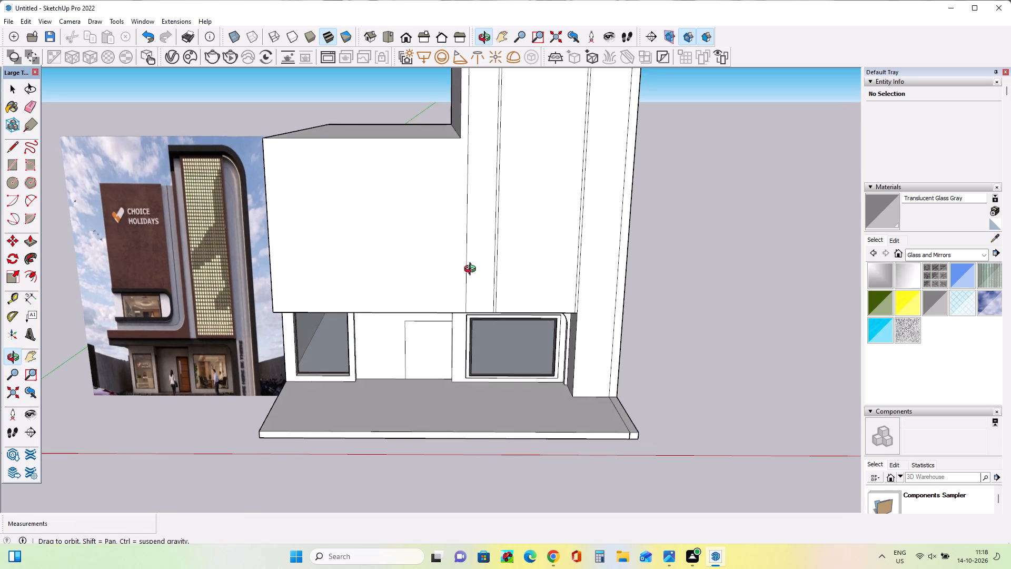
middle_click_drag(472, 270, 480, 252)
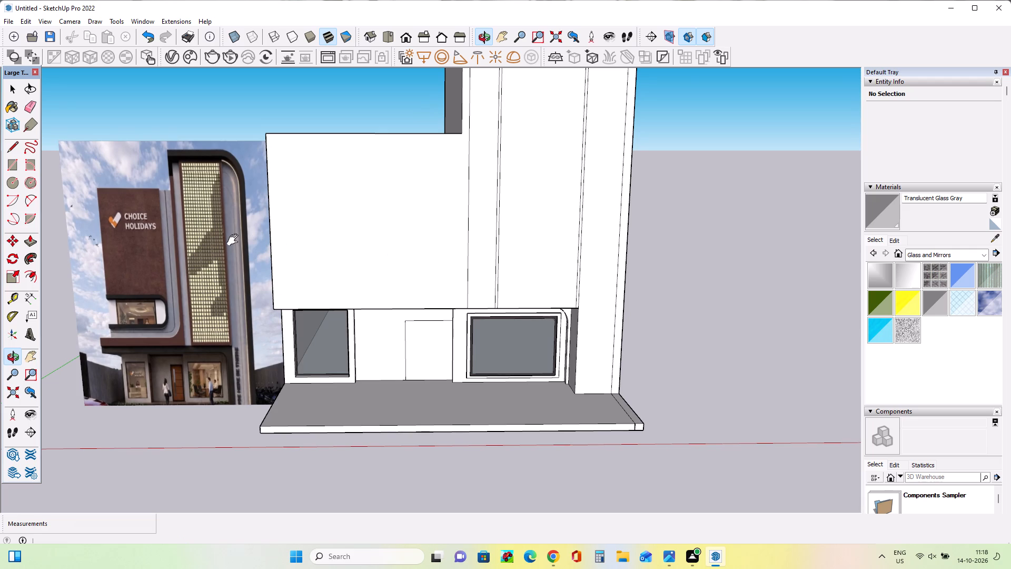
Examine the reference image's perforated tower screen, curved border and sign wall against the modelled front.
scroll(234, 240, "up", 3)
scroll(190, 236, "up", 4)
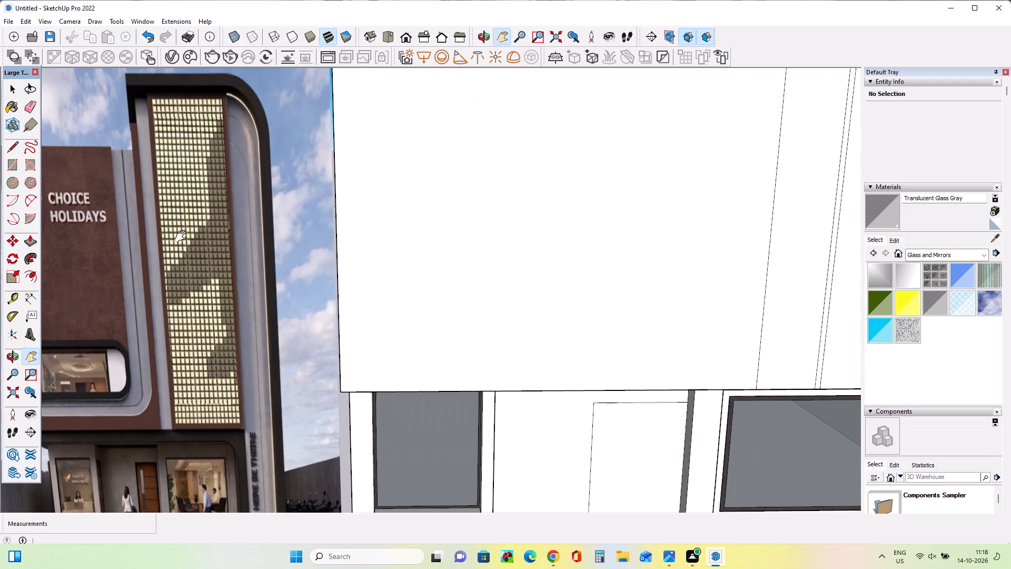
middle_click_drag(193, 237, 221, 233)
middle_click_drag(231, 230, 267, 220)
middle_click_drag(283, 217, 223, 204)
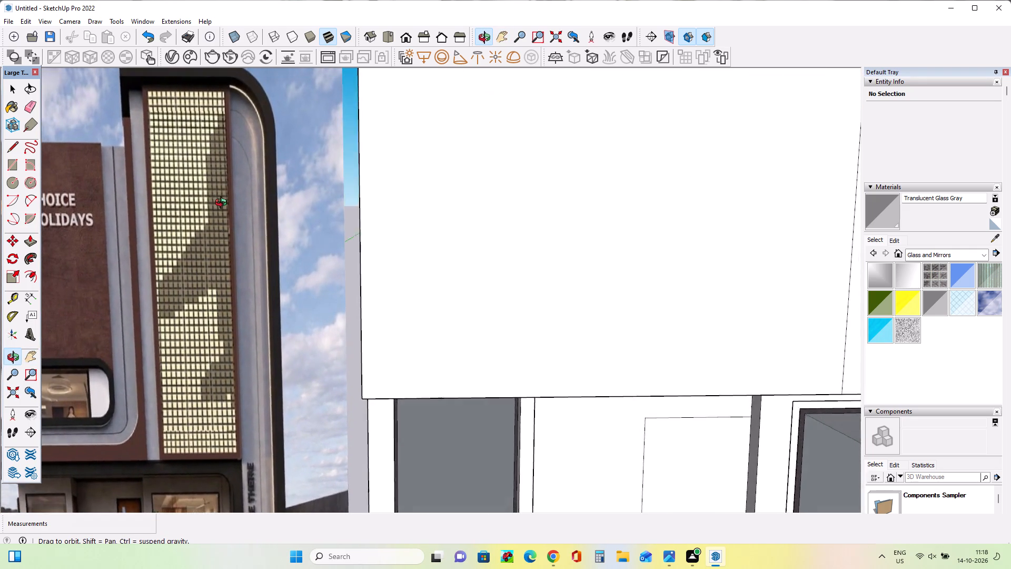
middle_click_drag(223, 204, 223, 192)
middle_click(223, 192)
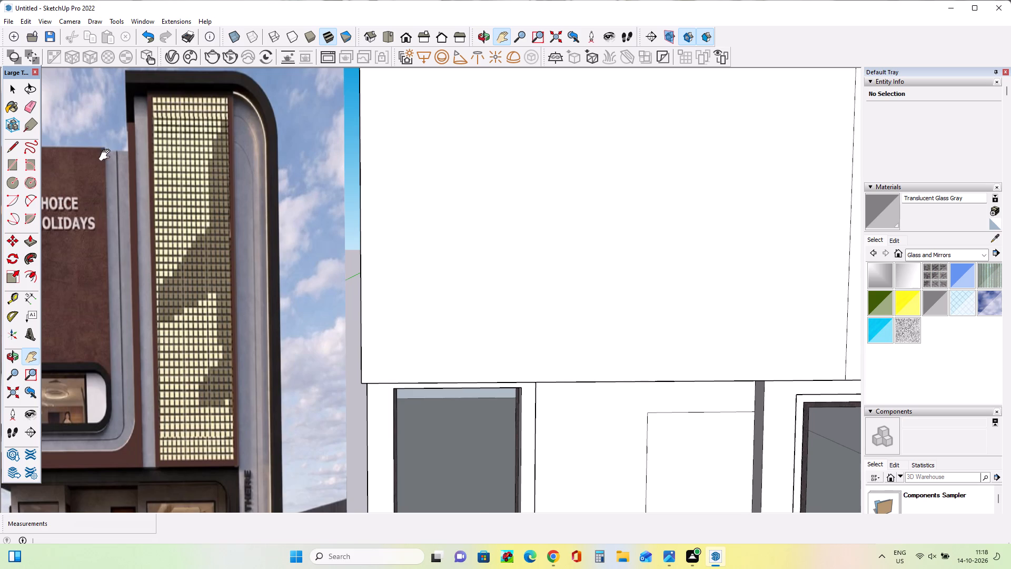
scroll(110, 156, "up", 4)
middle_click_drag(135, 162, 180, 142)
scroll(180, 142, "down", 3)
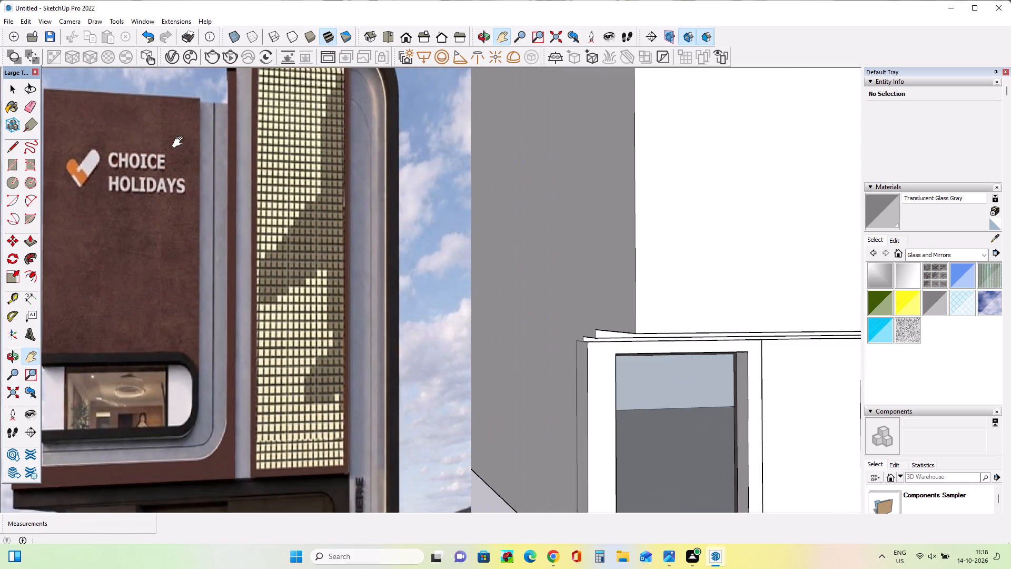
scroll(182, 141, "down", 3)
middle_click_drag(243, 116, 250, 140)
scroll(250, 140, "down", 2)
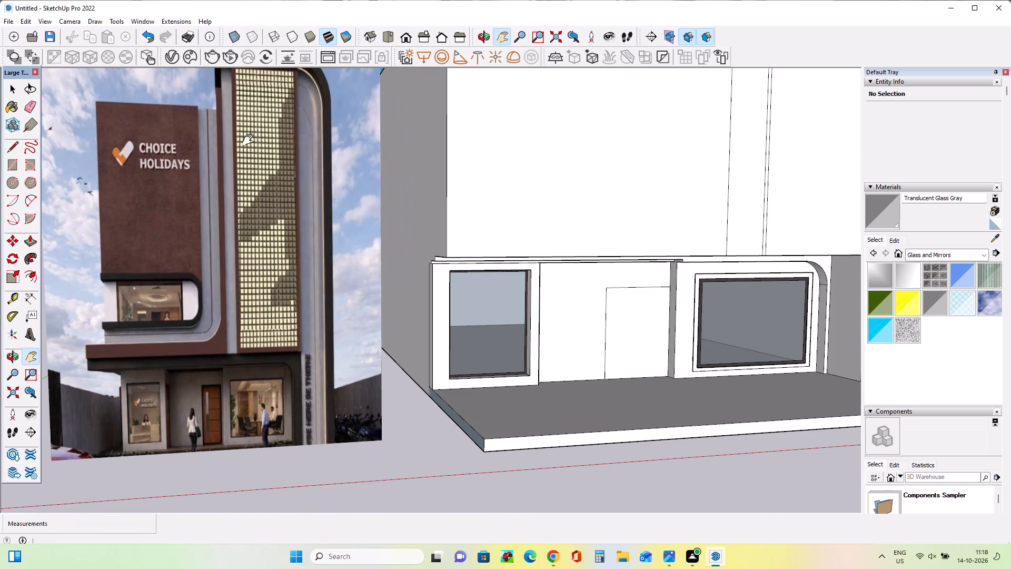
middle_click_drag(250, 140, 254, 107)
scroll(254, 107, "down", 2)
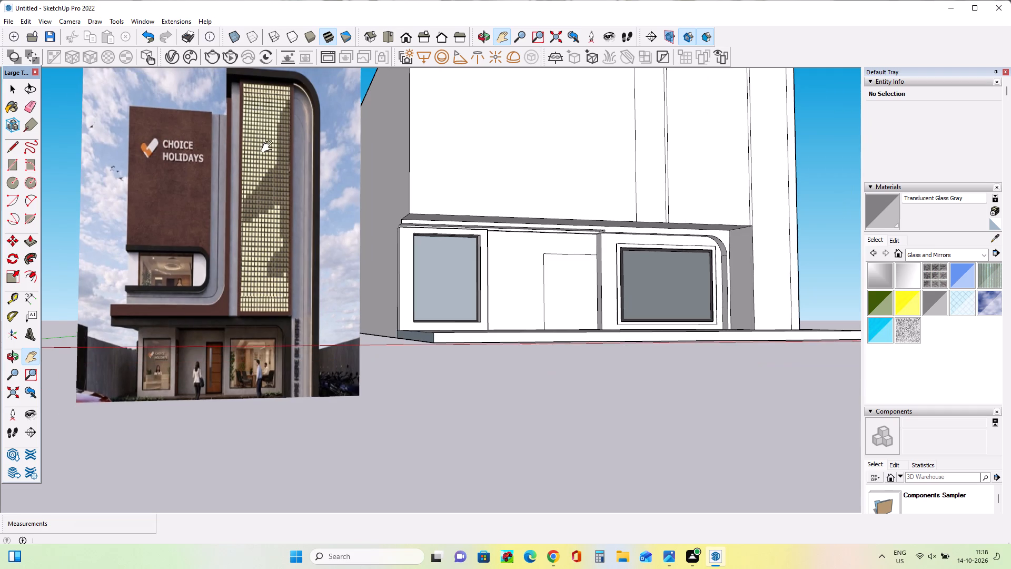
middle_click_drag(283, 168, 277, 168)
middle_click_drag(253, 168, 224, 168)
middle_click_drag(200, 172, 183, 179)
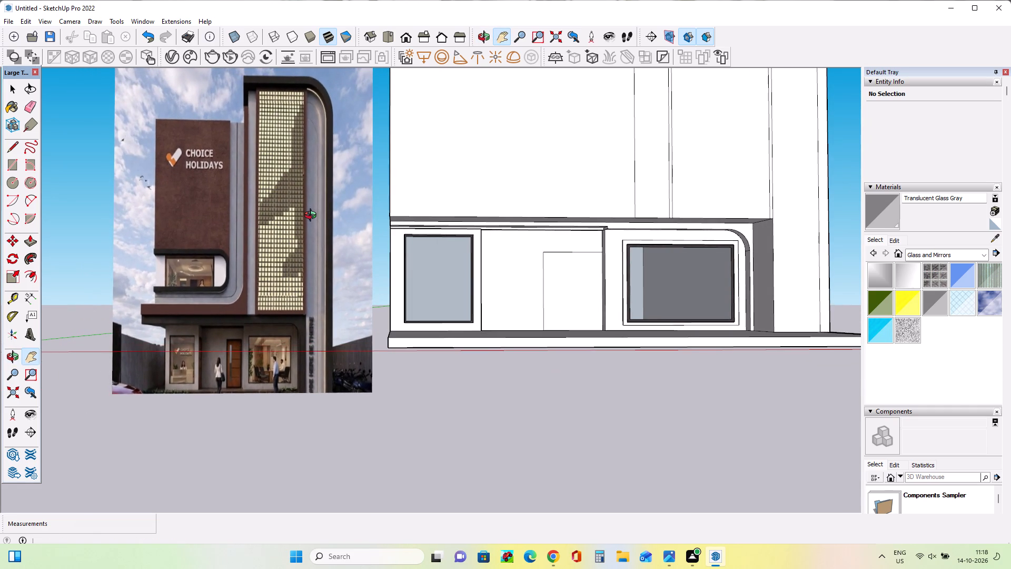
middle_click(313, 217)
scroll(313, 217, "down", 6)
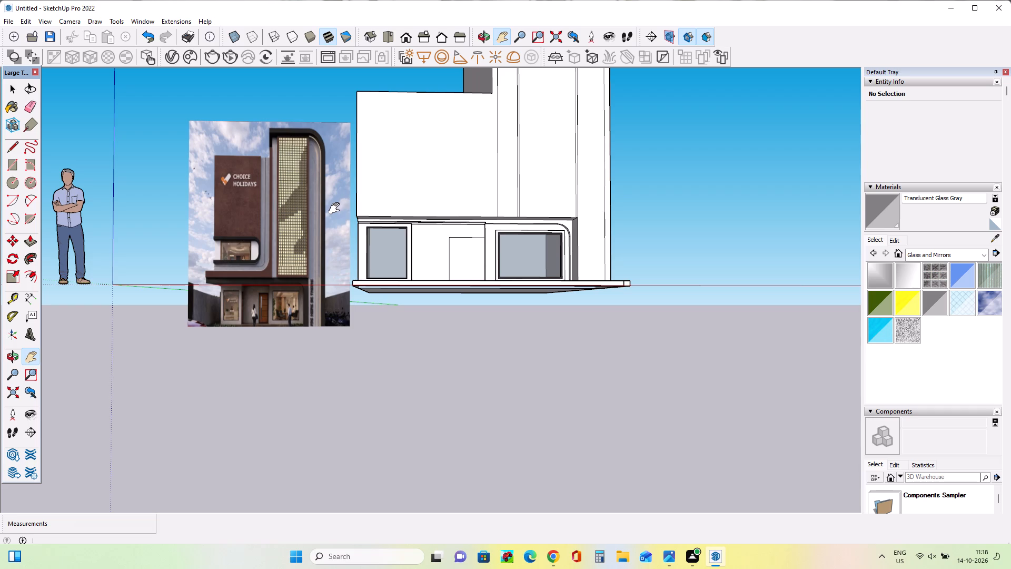
Examine the reference image's curved border, perforated screen and sign wall, comparing them with the modelled tower front.
scroll(296, 162, "up", 10)
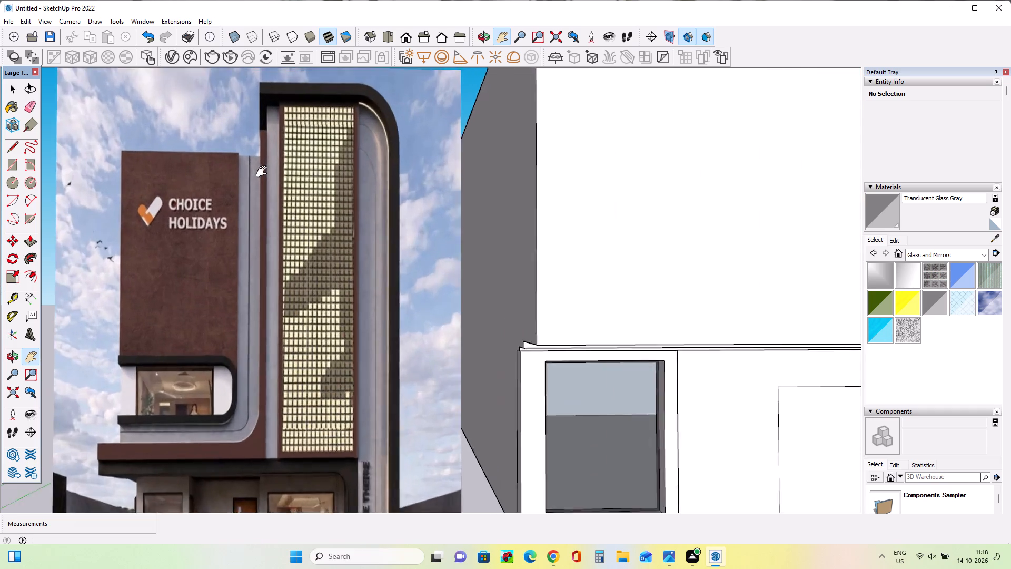
scroll(264, 172, "up", 2)
scroll(264, 172, "down", 12)
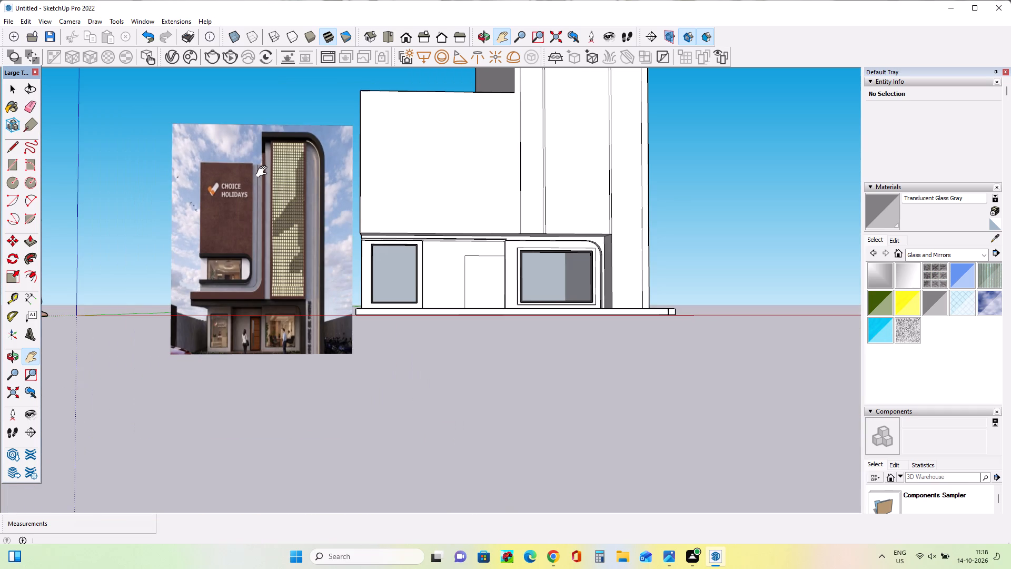
middle_click_drag(264, 174, 270, 188)
left_click(29, 358)
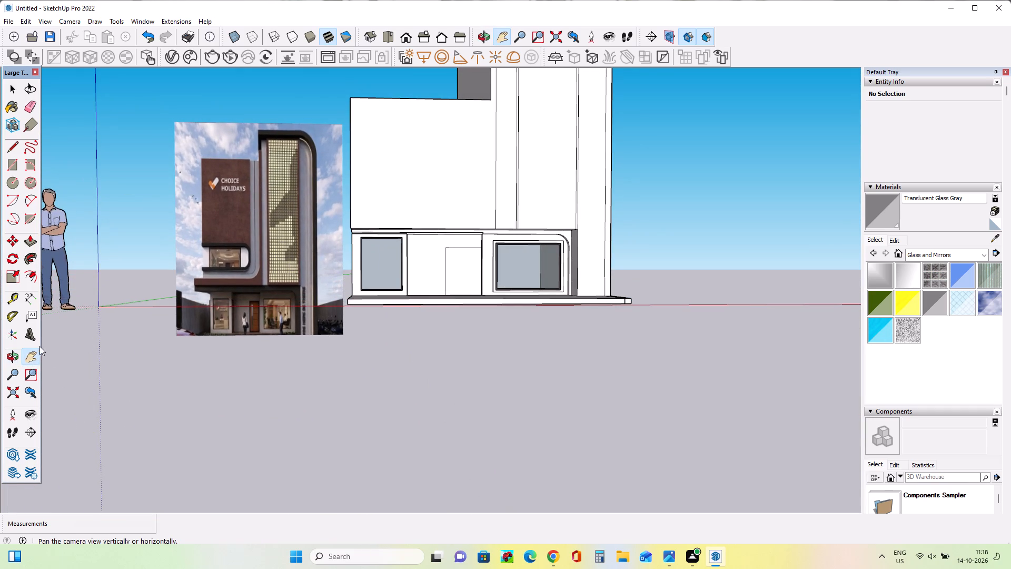
left_click_drag(358, 186, 260, 291)
scroll(366, 254, "up", 3)
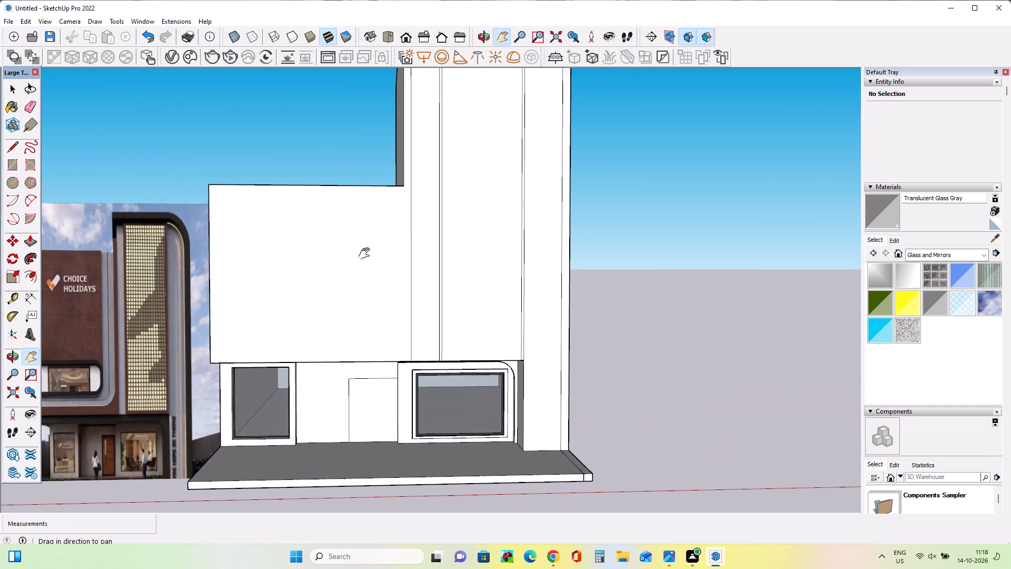
scroll(136, 242, "up", 10)
scroll(141, 226, "down", 1)
scroll(153, 222, "up", 6)
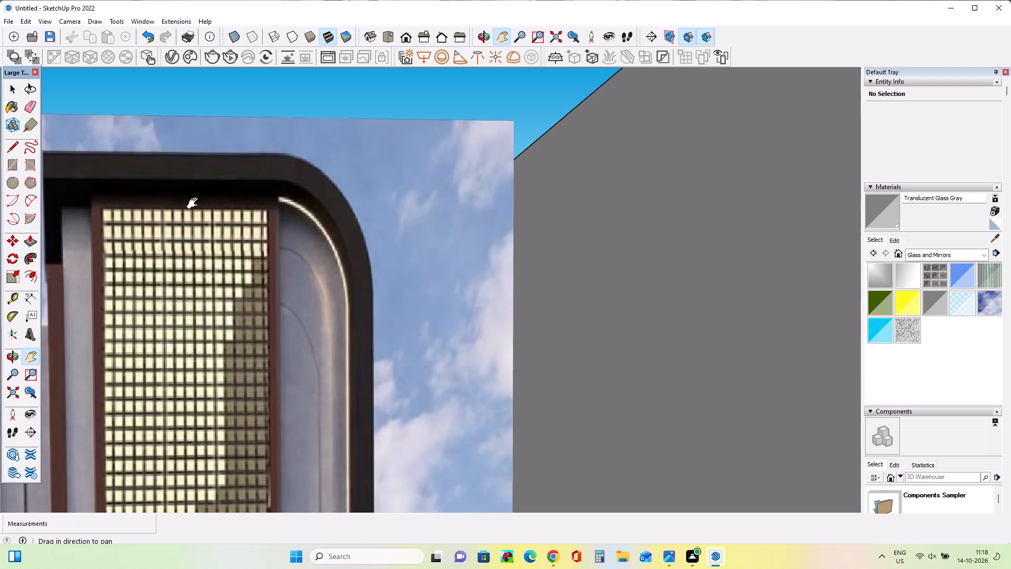
scroll(197, 203, "down", 12)
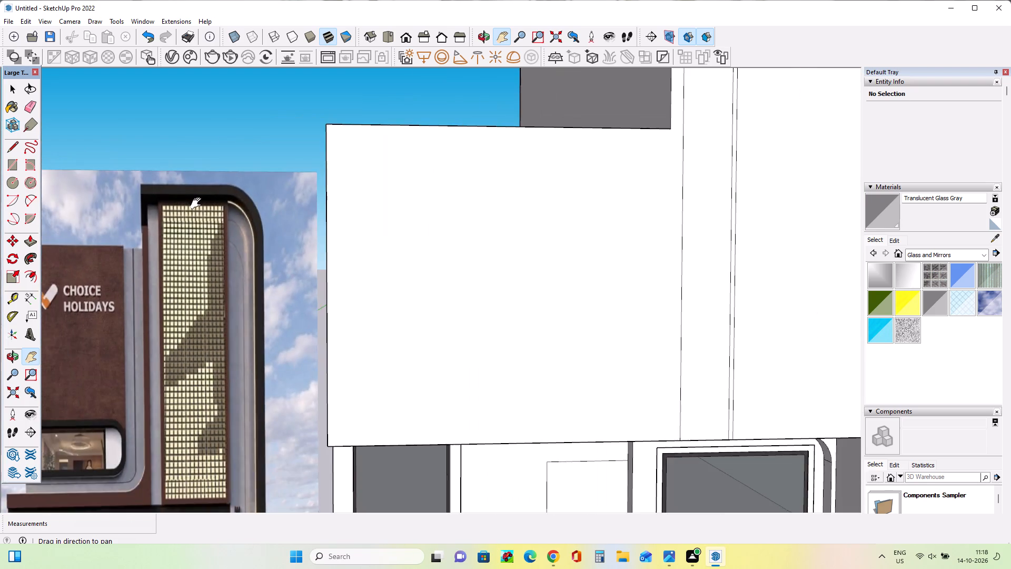
scroll(198, 203, "down", 4)
left_click_drag(300, 217, 264, 315)
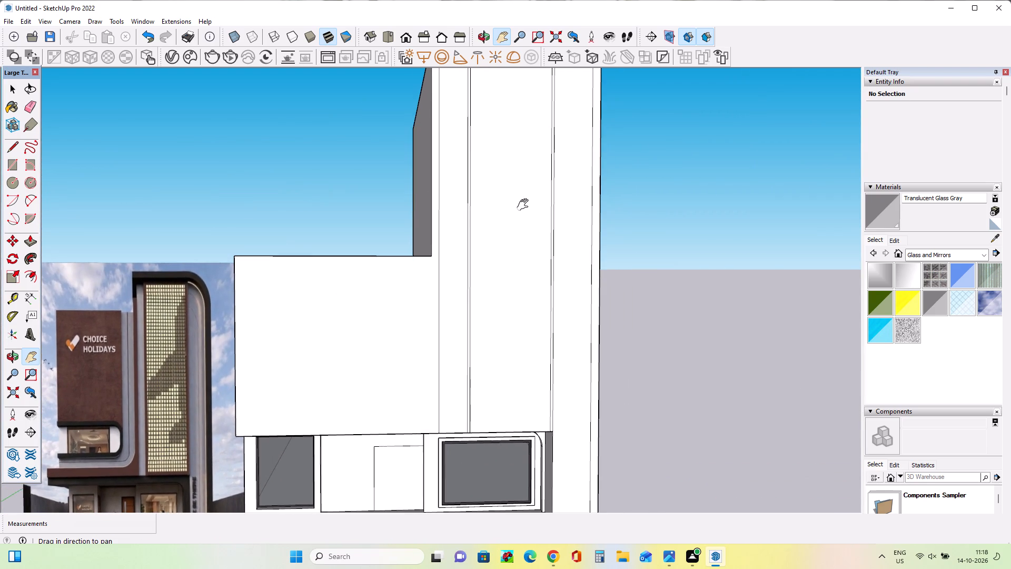
middle_click_drag(525, 207, 527, 222)
left_click_drag(520, 223, 516, 253)
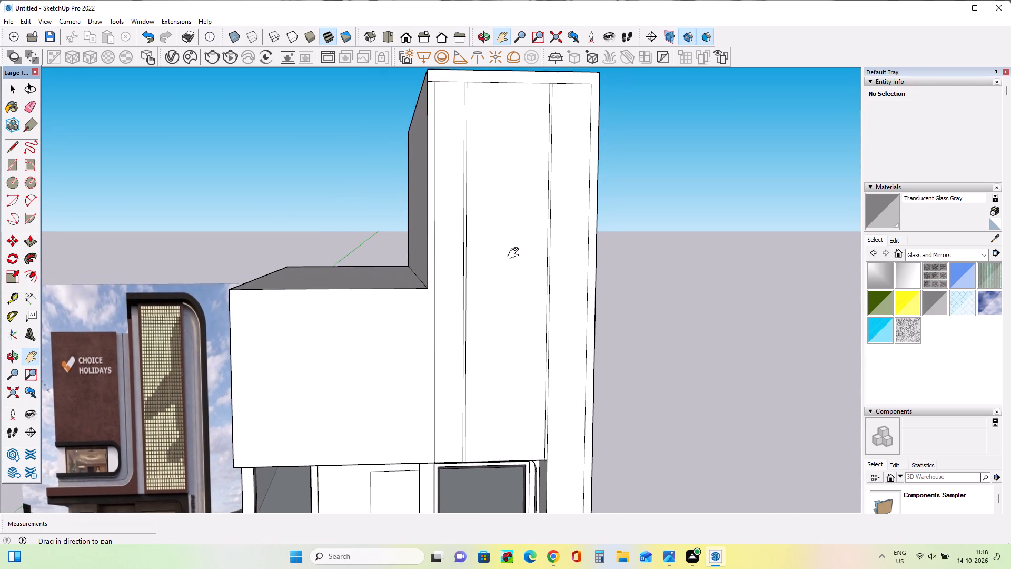
left_click_drag(516, 253, 516, 262)
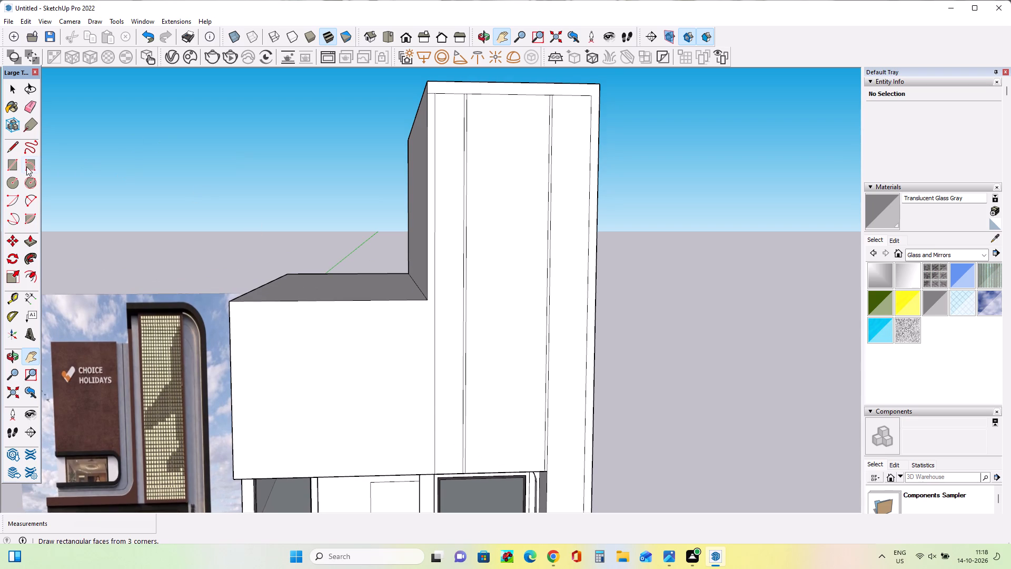
Erase the vertical border line along the lower-roof-side edge of the tower's front.
left_click(30, 237)
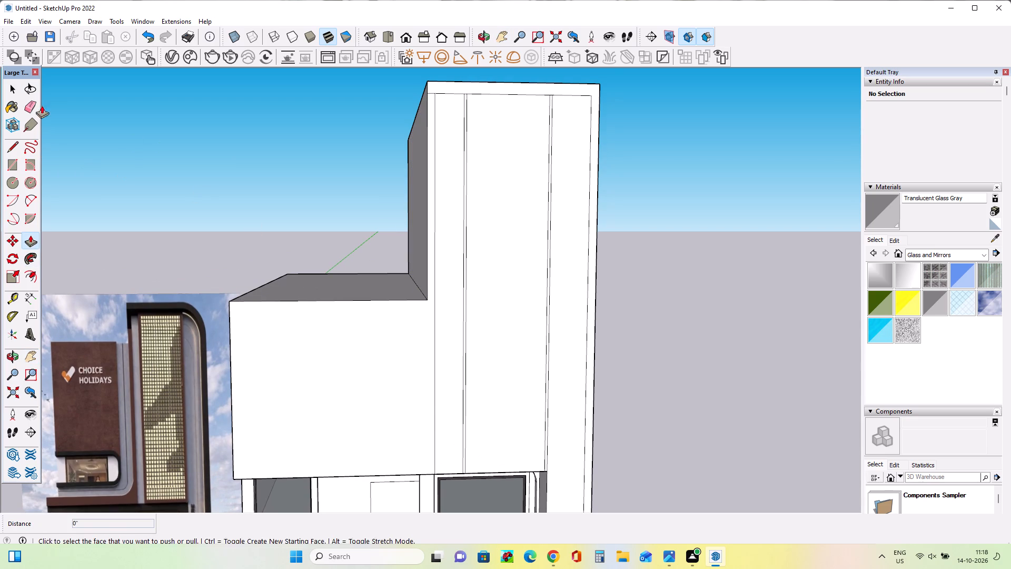
left_click(29, 110)
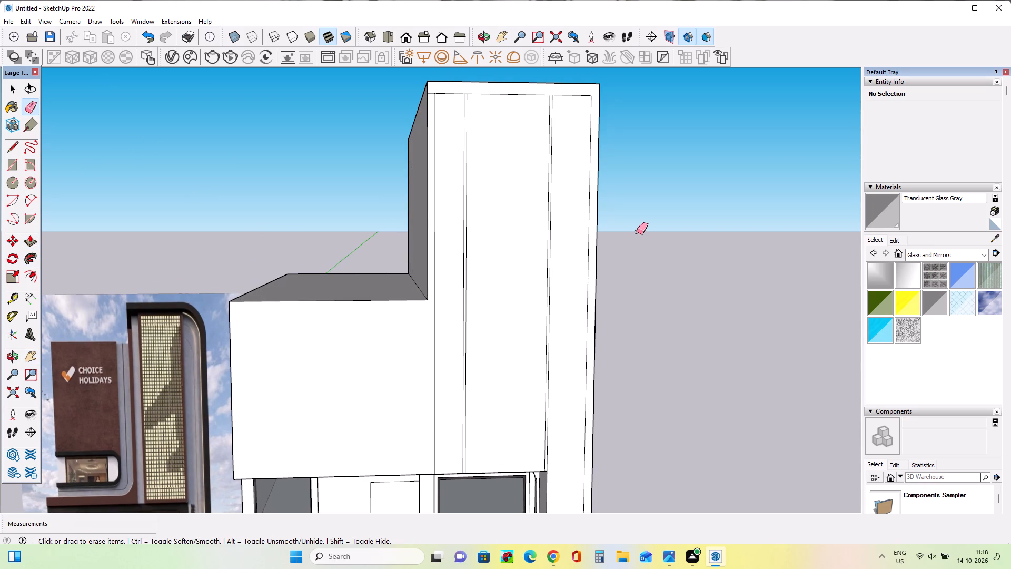
left_click(435, 256)
middle_click_drag(485, 278, 494, 291)
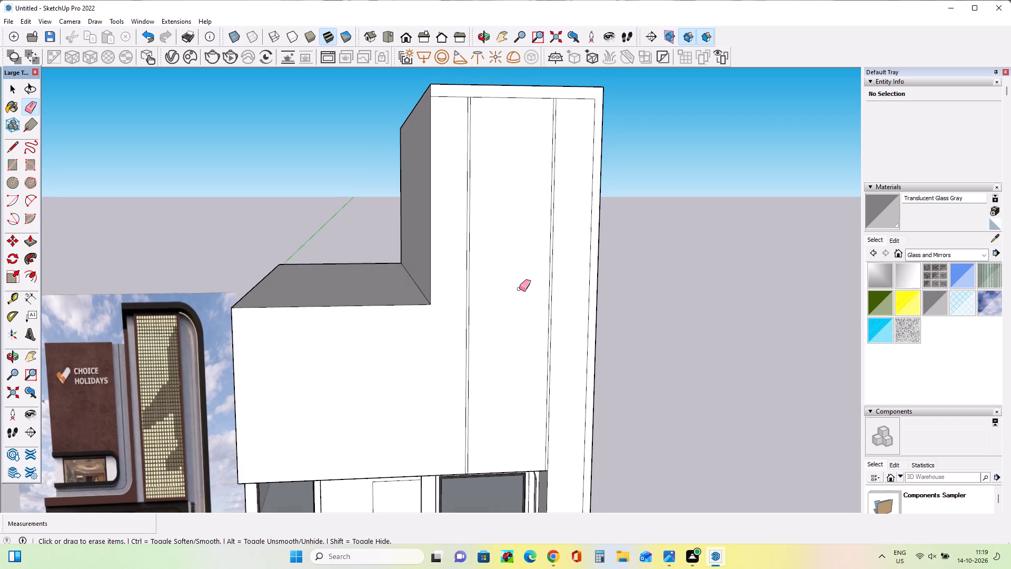
Push the tower's side face above the lower roof inward by about 3 5/8".
left_click(25, 242)
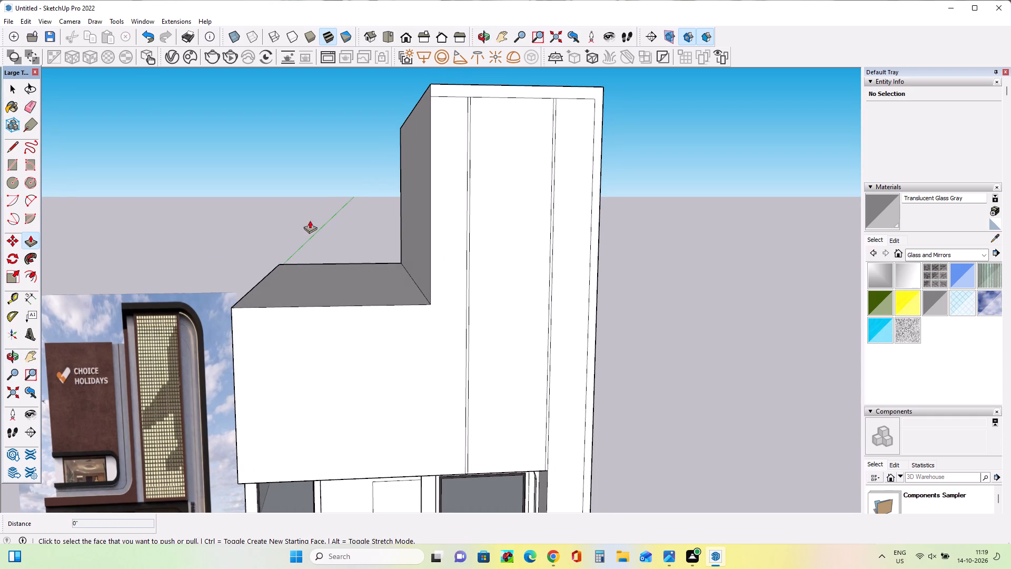
left_click(418, 250)
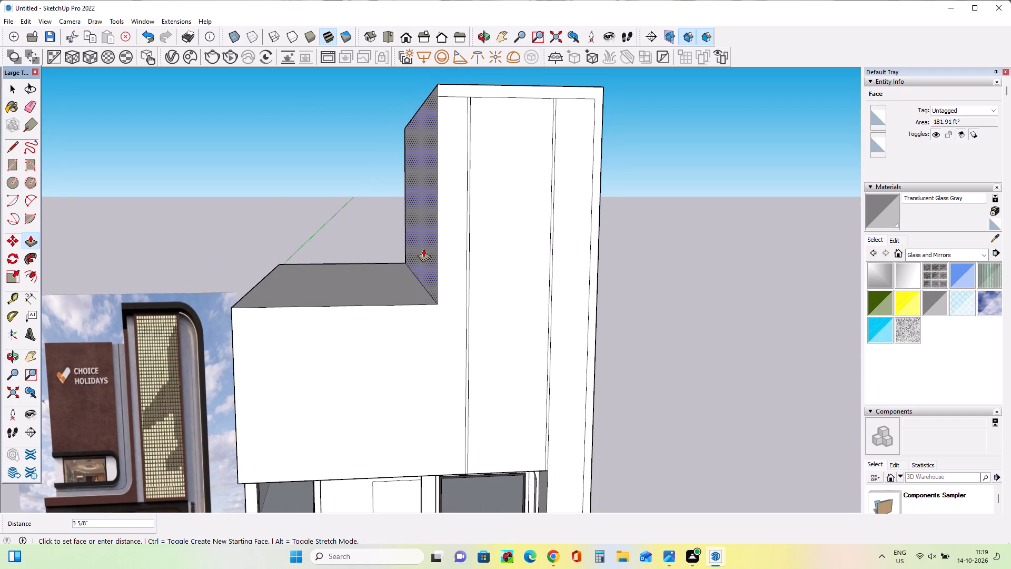
left_click(423, 249)
middle_click_drag(493, 257, 476, 249)
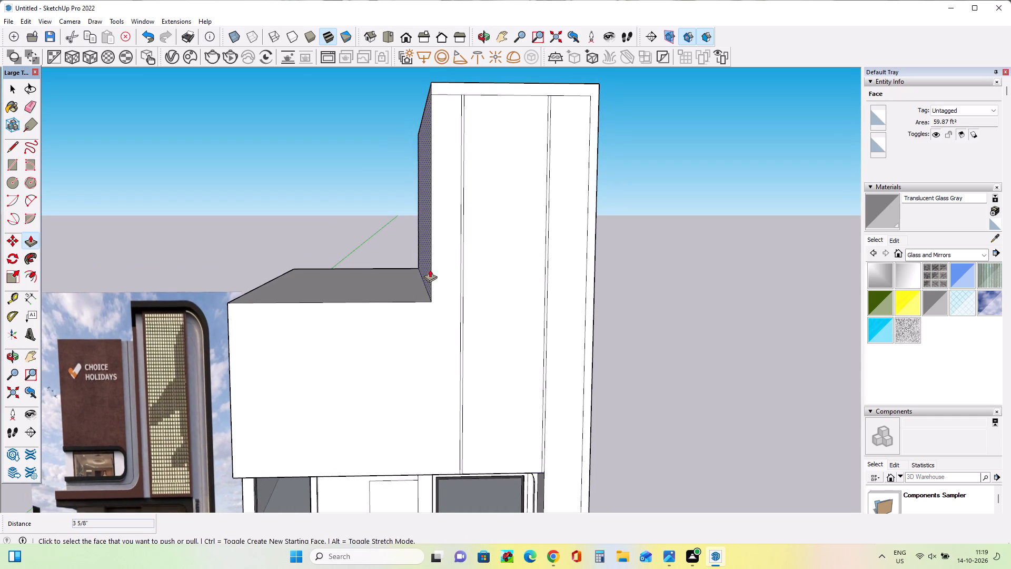
middle_click_drag(431, 266, 434, 239)
Draw a vertical line about 13' 1" long from the tower's lower-roof-side edge down to the overhang's bottom edge.
left_click(9, 141)
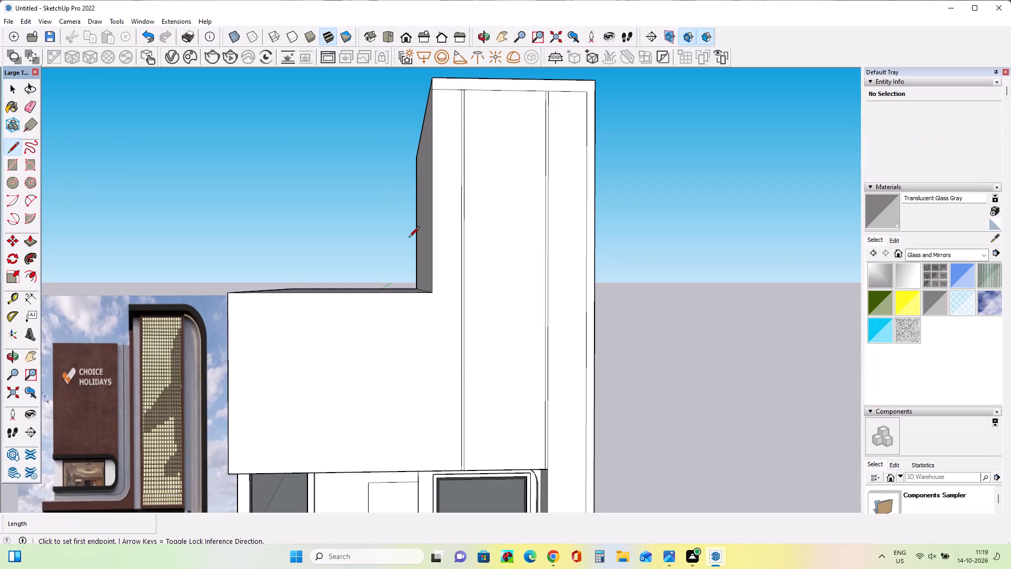
left_click(434, 171)
scroll(411, 376, "down", 4)
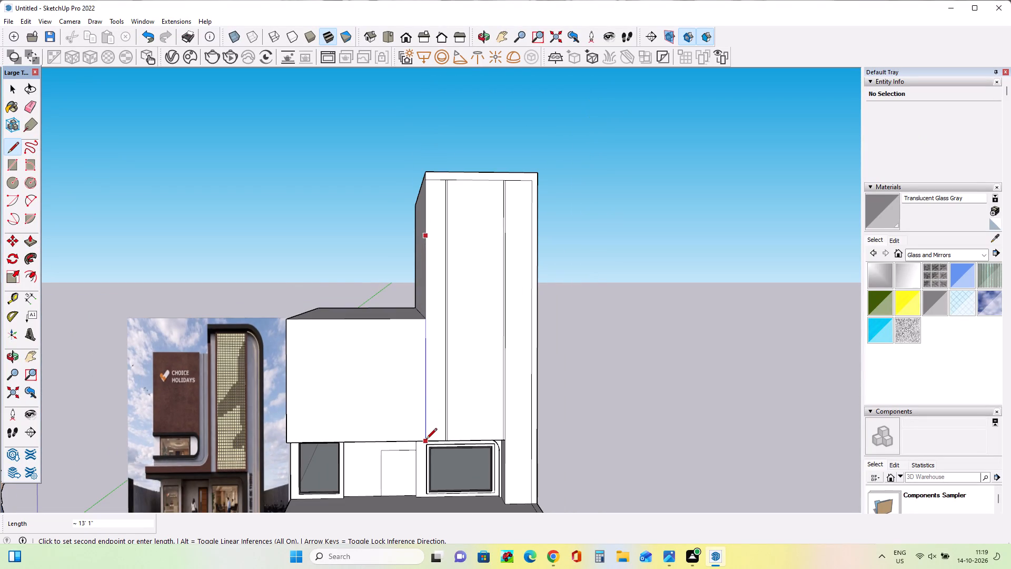
left_click(426, 441)
middle_click_drag(434, 284, 447, 289)
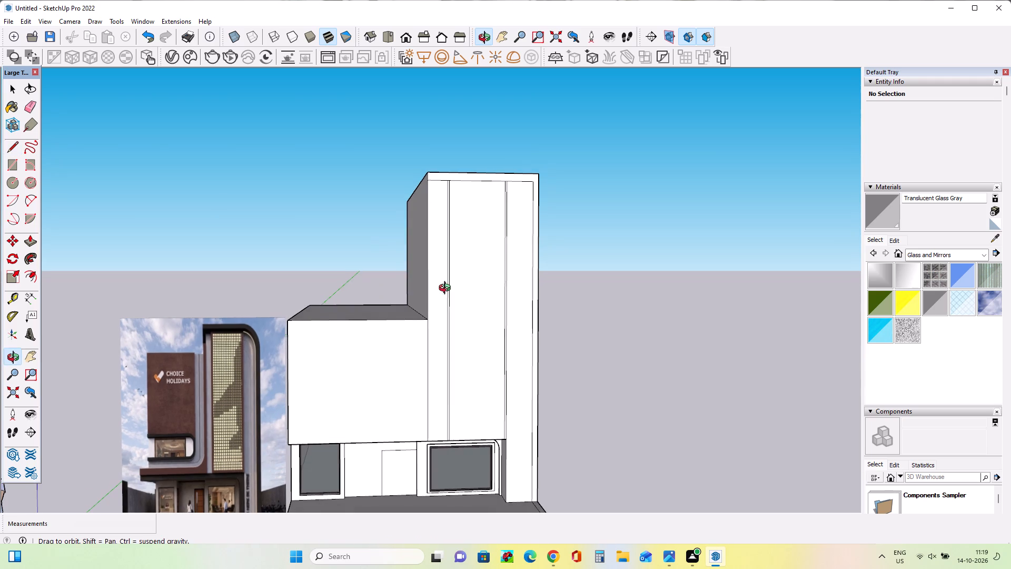
middle_click_drag(447, 289, 448, 290)
Pull the tower's side face above the lower roof outward by about 3", over the roof.
left_click(28, 241)
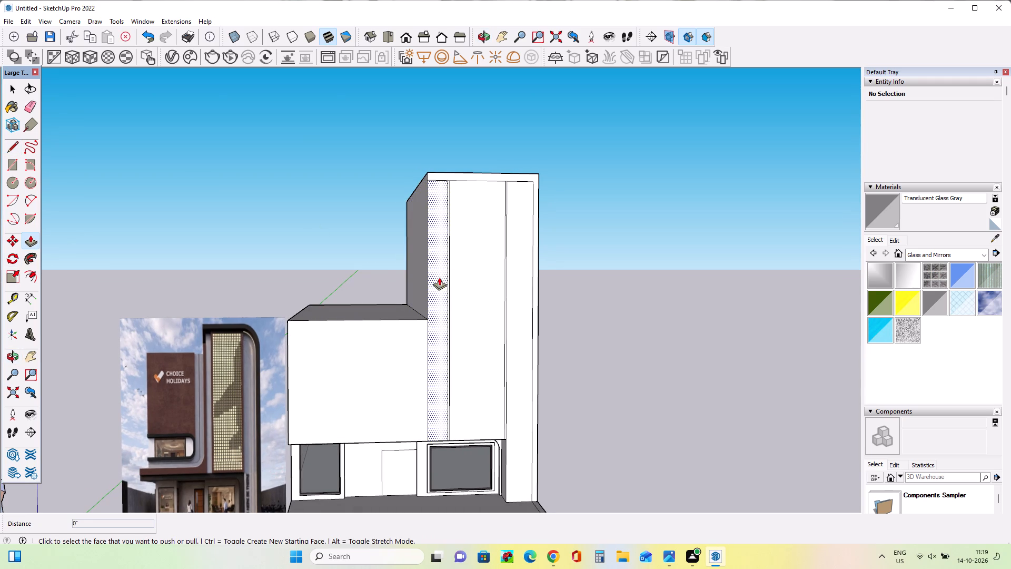
middle_click_drag(440, 273, 455, 291)
left_click(425, 268)
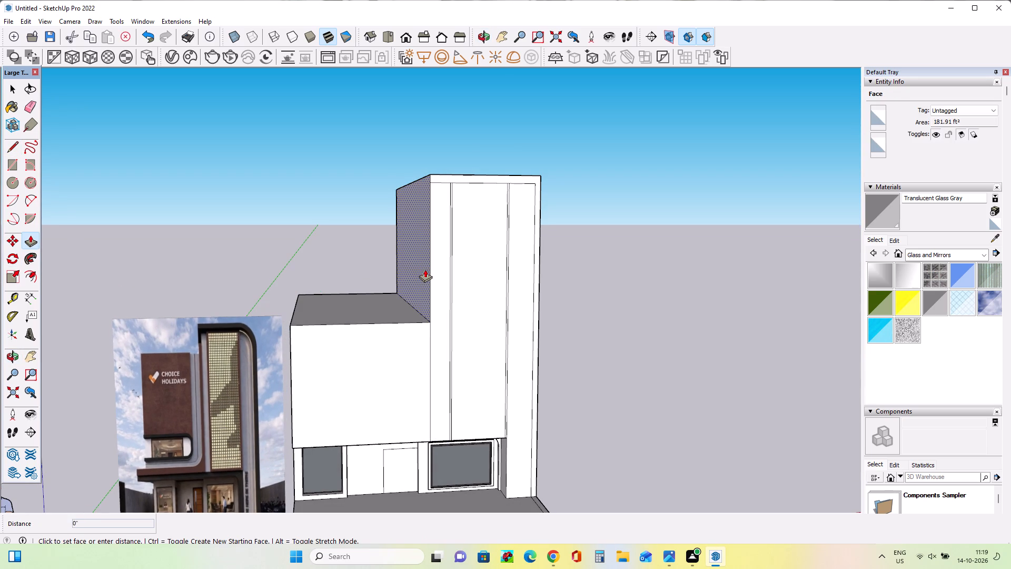
left_click(422, 270)
middle_click_drag(447, 306, 412, 315)
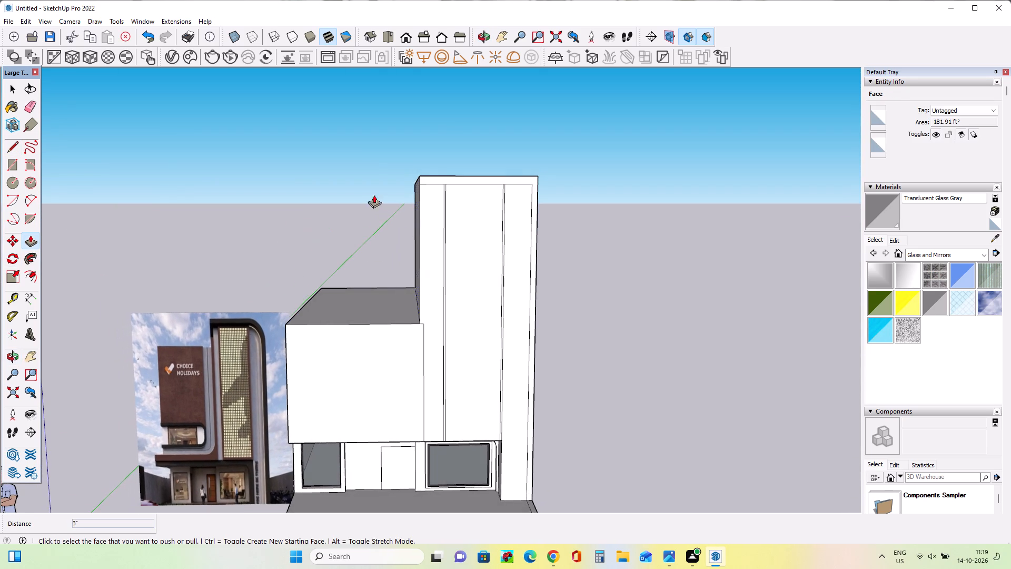
Outline a narrow strip about 3" wide and 6' high on the tower's front, rising from the lower roof along the inner edge.
left_click(13, 148)
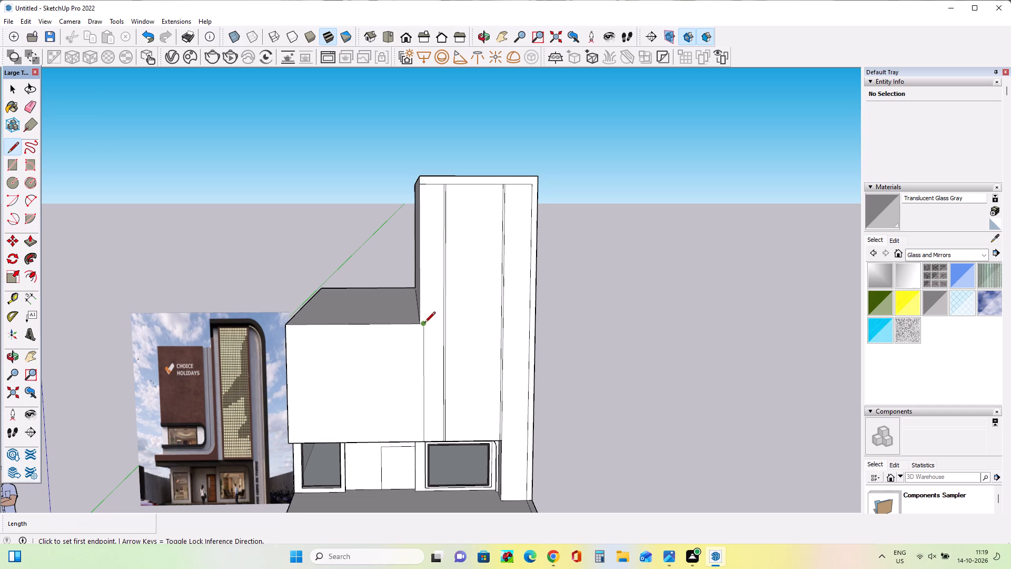
scroll(427, 329, "up", 8)
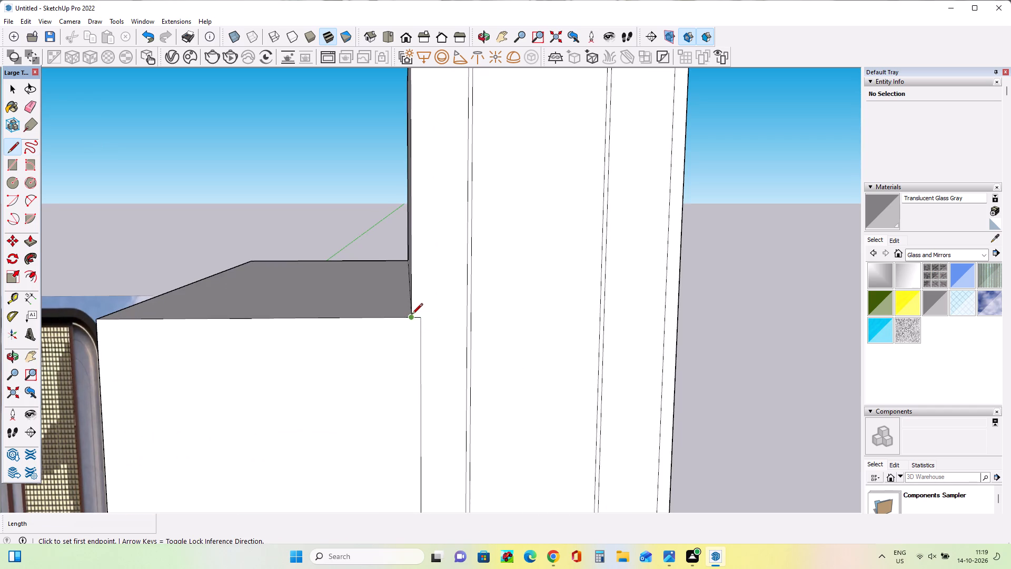
left_click(422, 318)
scroll(424, 235, "down", 8)
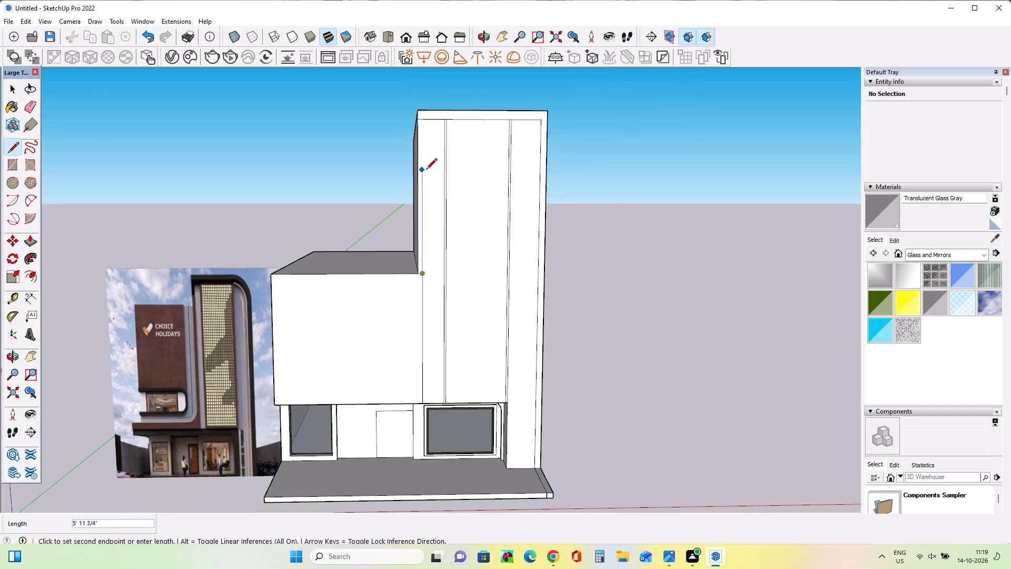
left_click(427, 164)
scroll(421, 167, "up", 3)
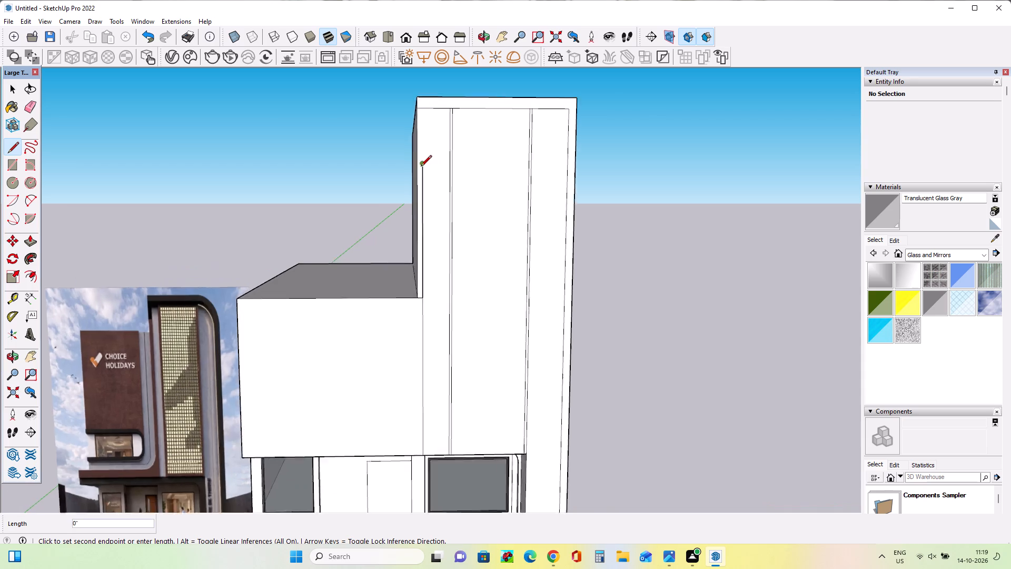
scroll(421, 167, "up", 5)
left_click(417, 163)
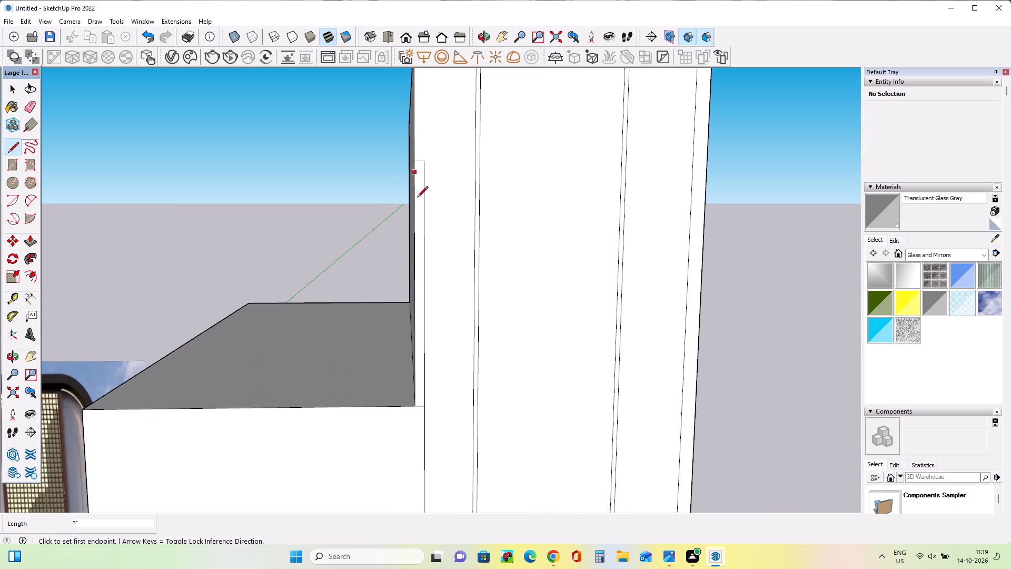
Extend the narrow strip's outer side with a vertical line about 7' 9 9/16" long between the overhang's bottom edge and the lower roof's corner.
scroll(416, 390, "down", 15)
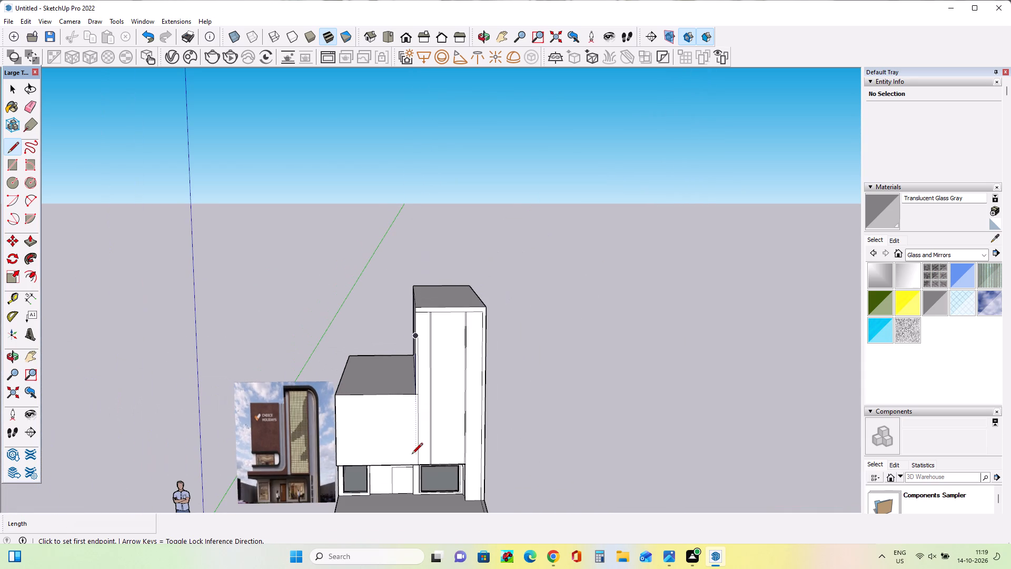
scroll(412, 456, "up", 6)
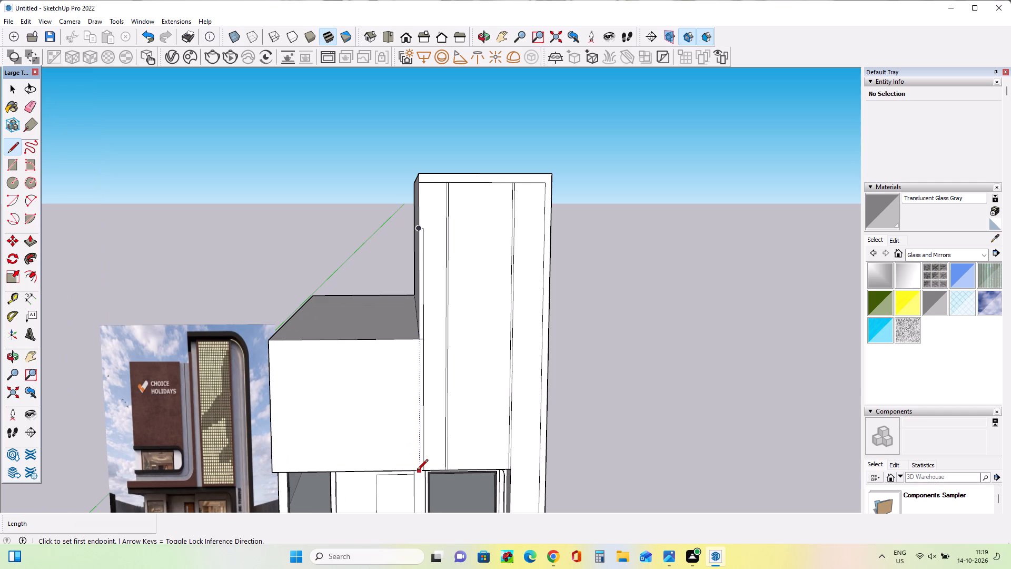
left_click(417, 471)
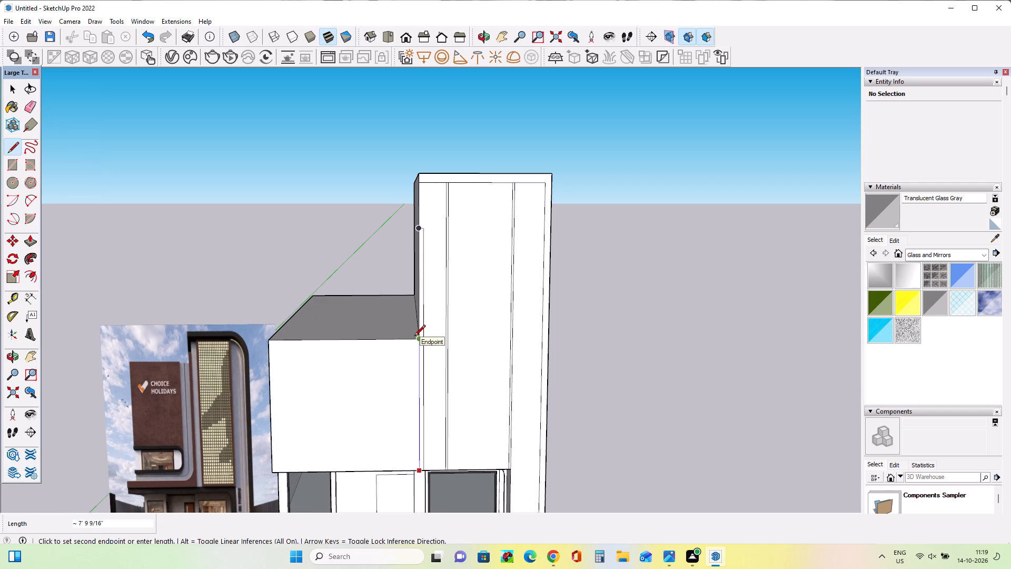
left_click(414, 337)
middle_click(509, 297)
Erase the short roof-level segment crossing the narrow strip so that it runs continuously down the front.
scroll(510, 301, "down", 1)
scroll(430, 335, "up", 10)
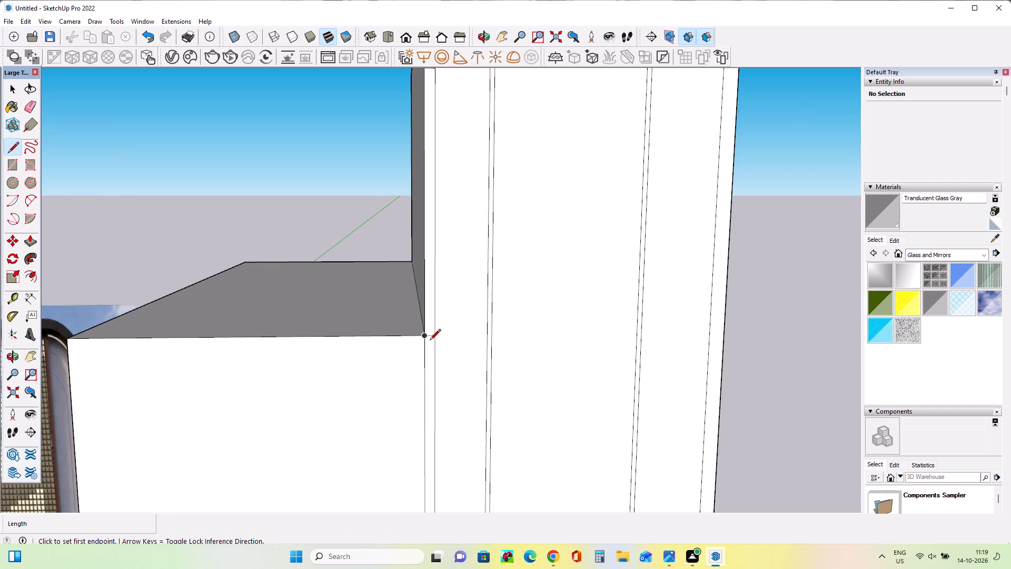
scroll(430, 341, "up", 3)
left_click(29, 112)
scroll(439, 340, "up", 3)
left_click(430, 330)
scroll(405, 309, "down", 6)
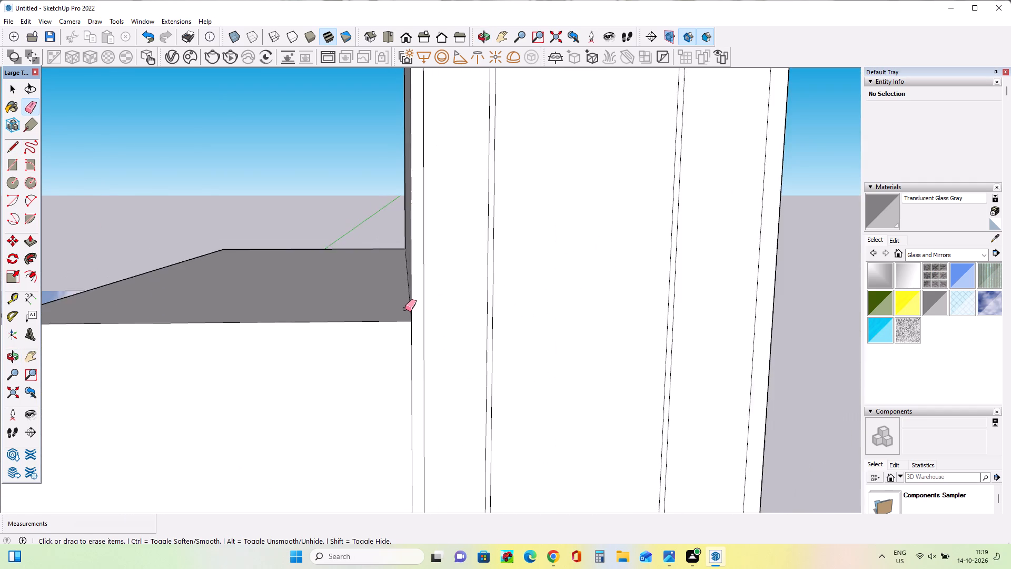
scroll(405, 309, "down", 11)
middle_click_drag(439, 399, 449, 383)
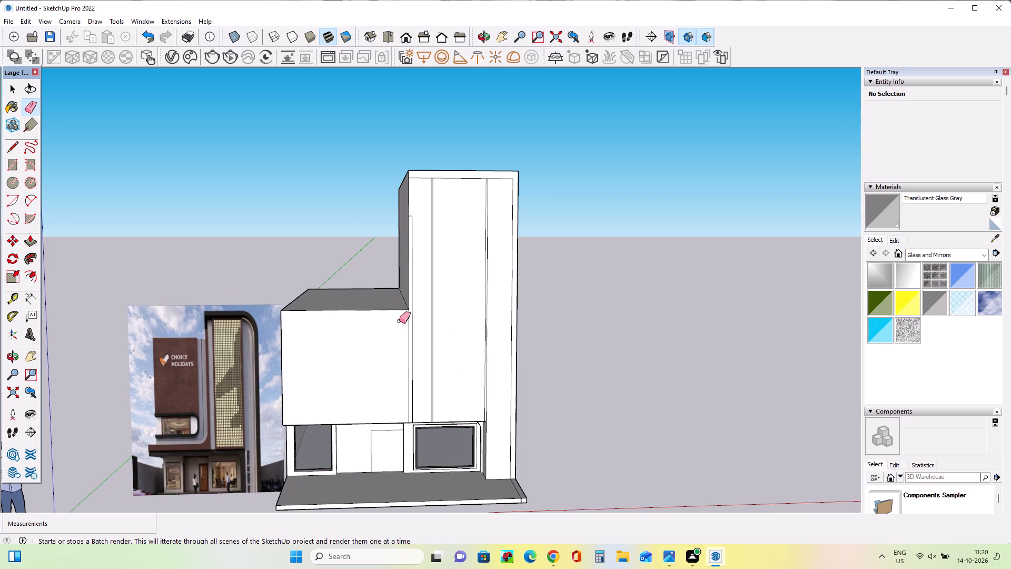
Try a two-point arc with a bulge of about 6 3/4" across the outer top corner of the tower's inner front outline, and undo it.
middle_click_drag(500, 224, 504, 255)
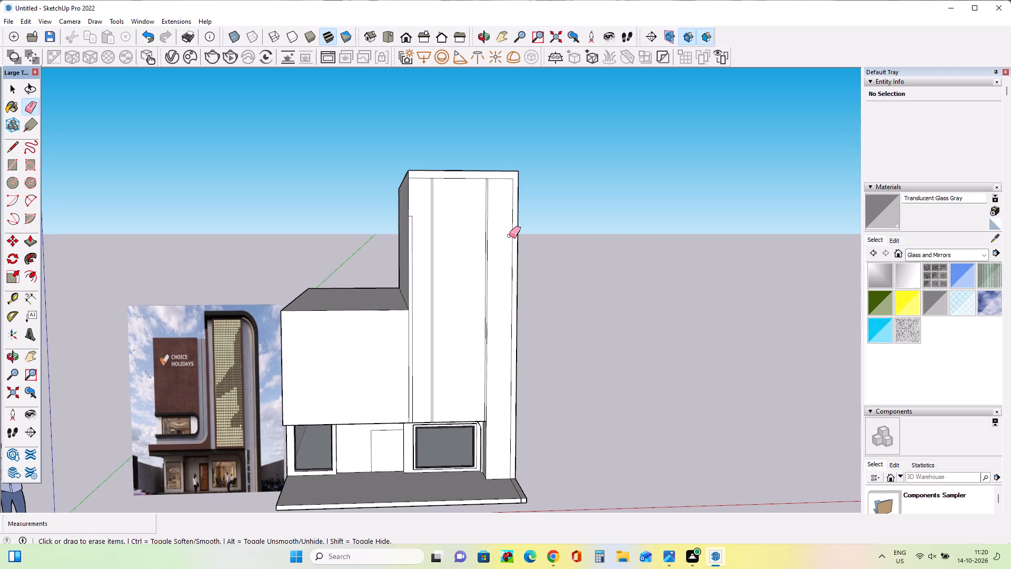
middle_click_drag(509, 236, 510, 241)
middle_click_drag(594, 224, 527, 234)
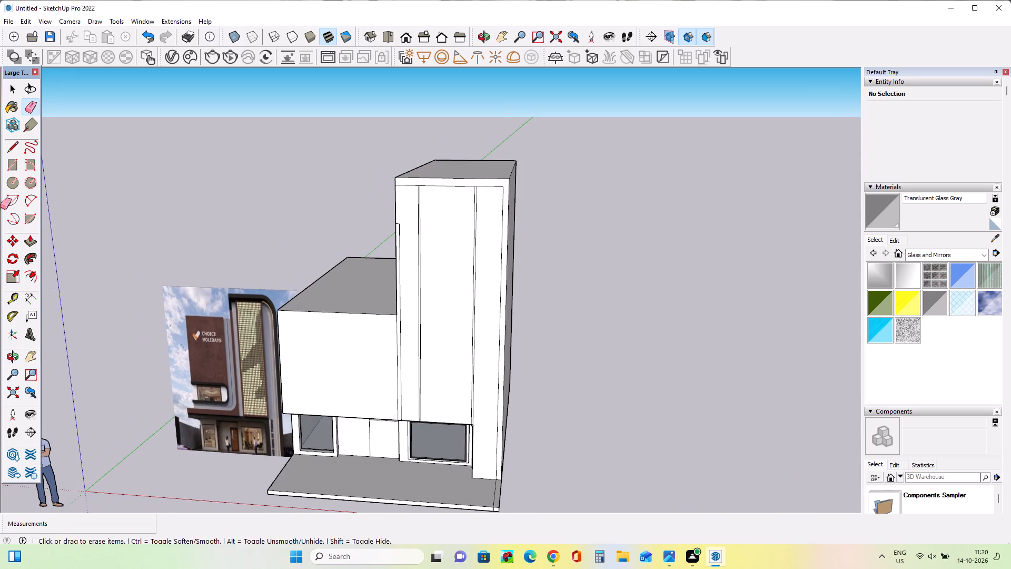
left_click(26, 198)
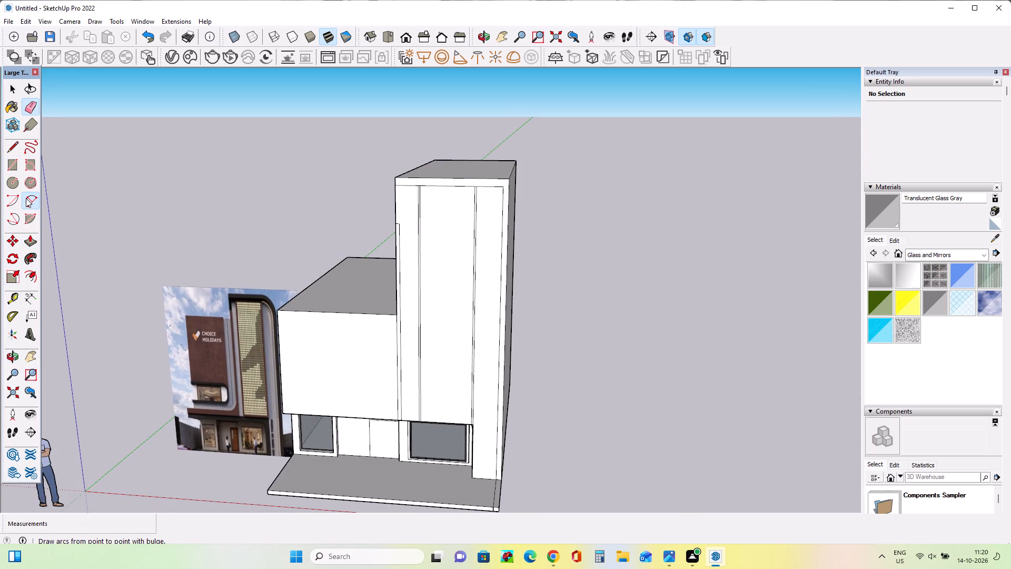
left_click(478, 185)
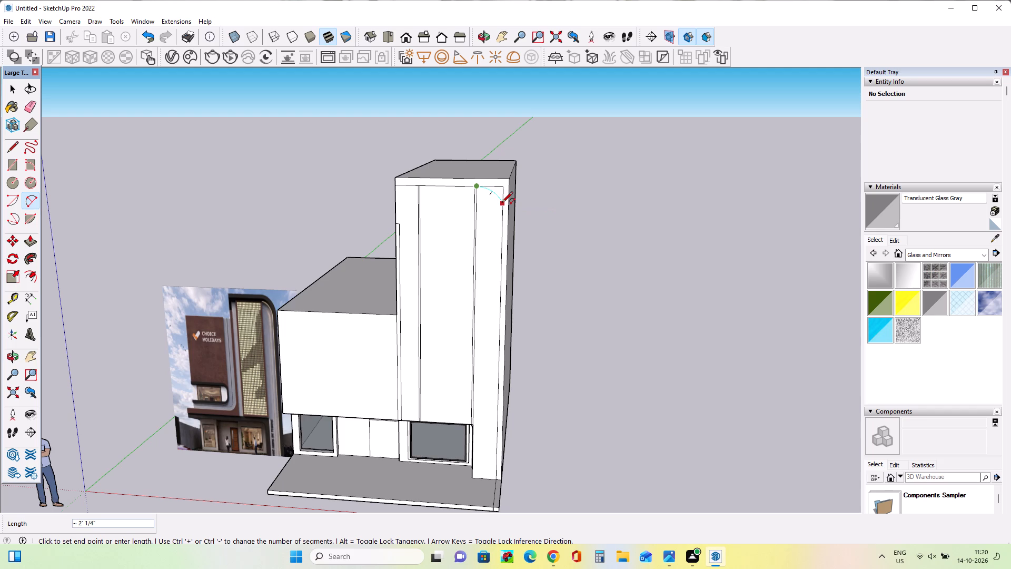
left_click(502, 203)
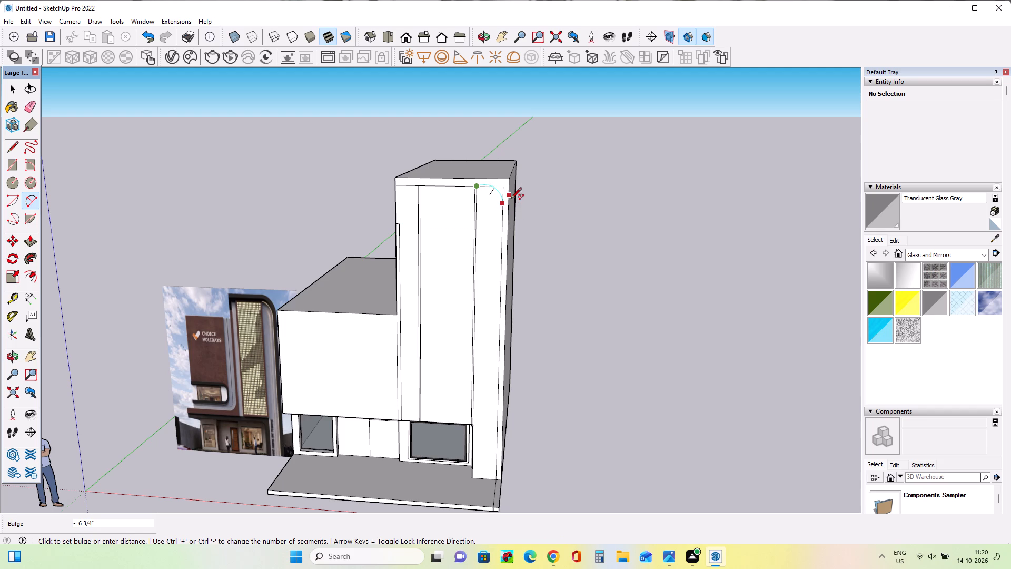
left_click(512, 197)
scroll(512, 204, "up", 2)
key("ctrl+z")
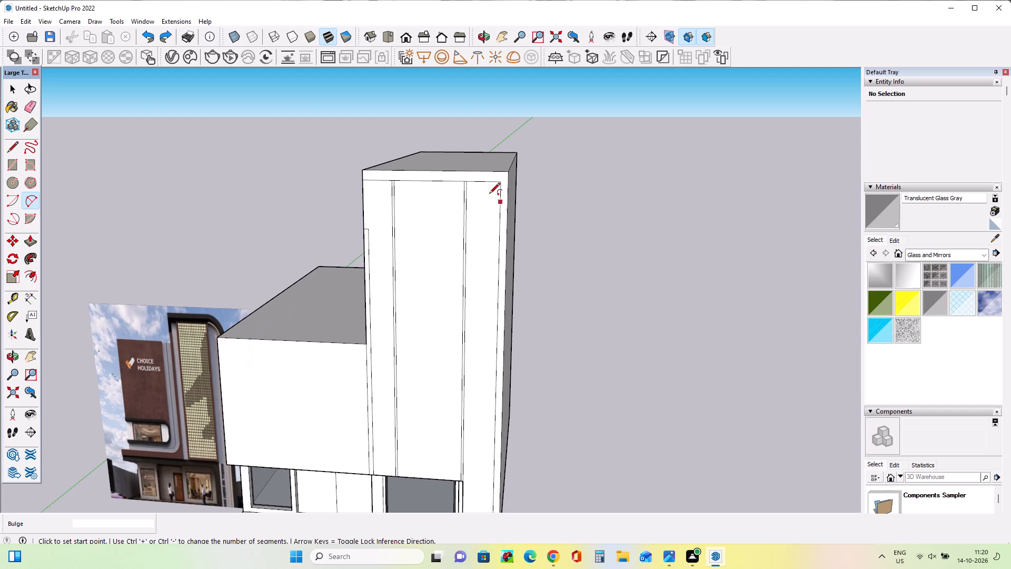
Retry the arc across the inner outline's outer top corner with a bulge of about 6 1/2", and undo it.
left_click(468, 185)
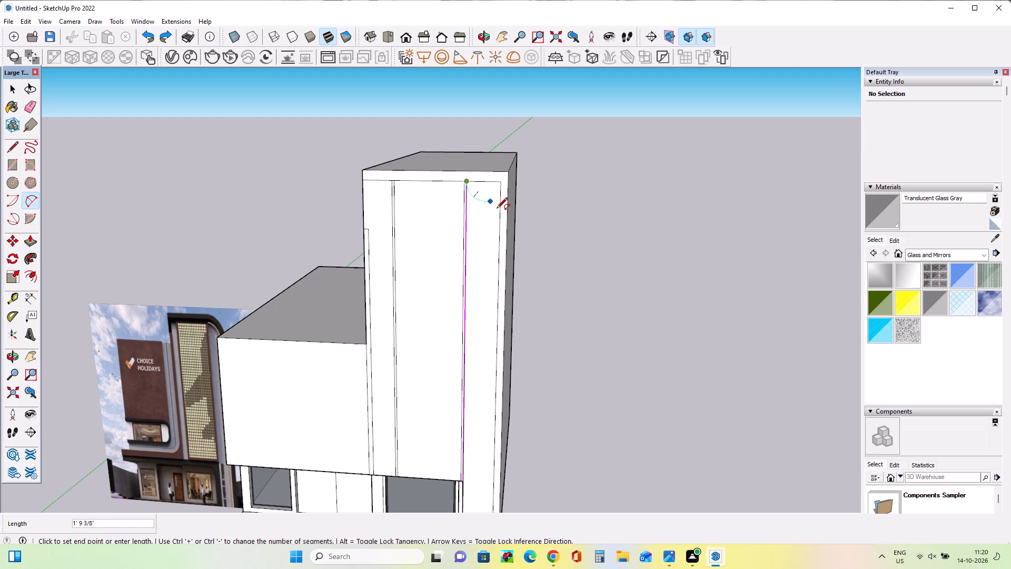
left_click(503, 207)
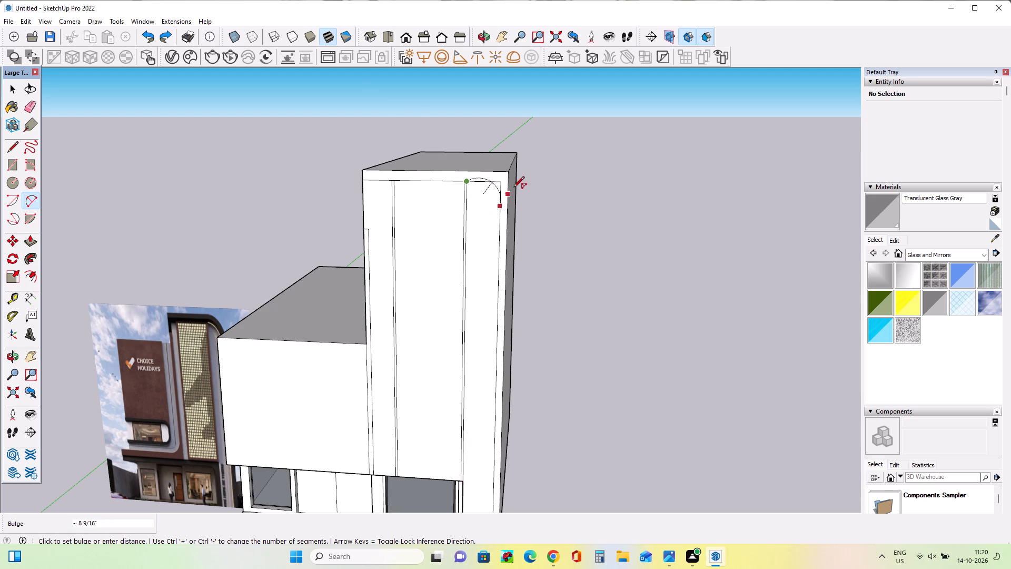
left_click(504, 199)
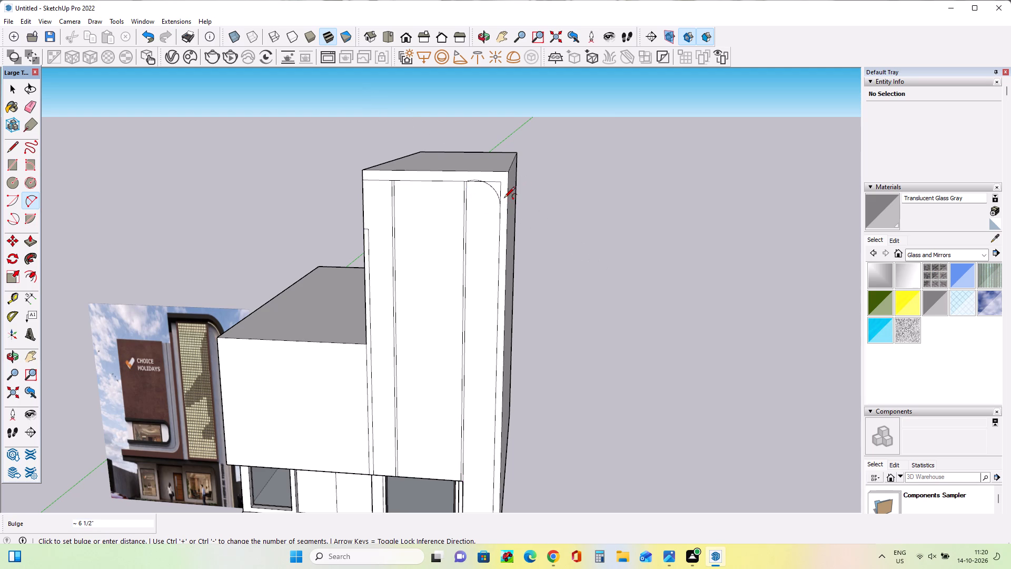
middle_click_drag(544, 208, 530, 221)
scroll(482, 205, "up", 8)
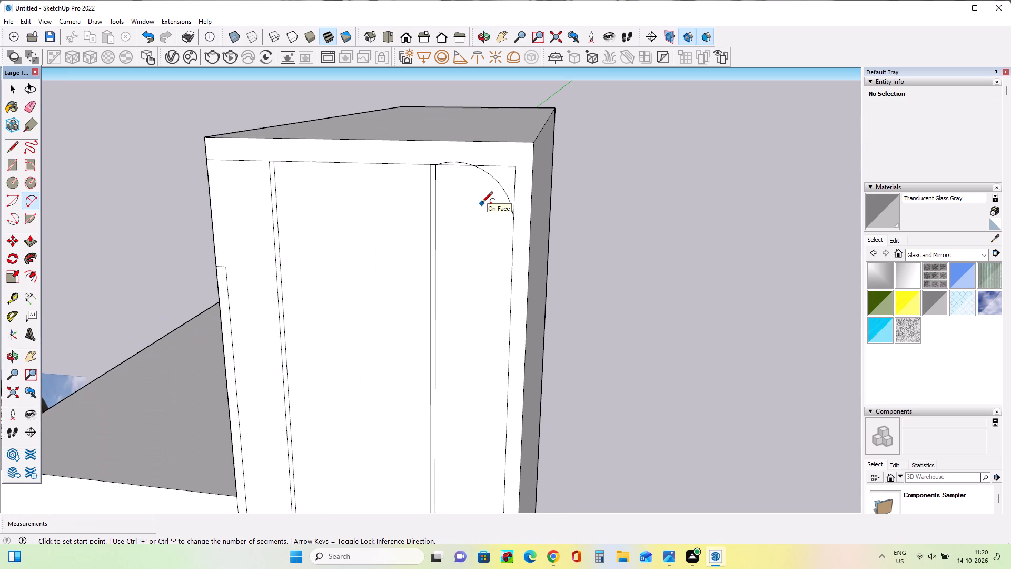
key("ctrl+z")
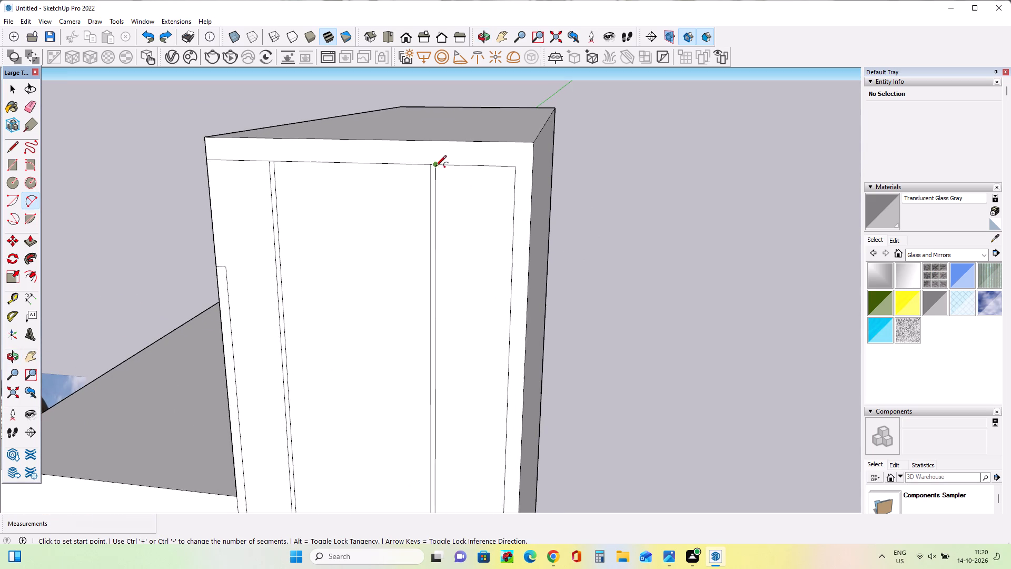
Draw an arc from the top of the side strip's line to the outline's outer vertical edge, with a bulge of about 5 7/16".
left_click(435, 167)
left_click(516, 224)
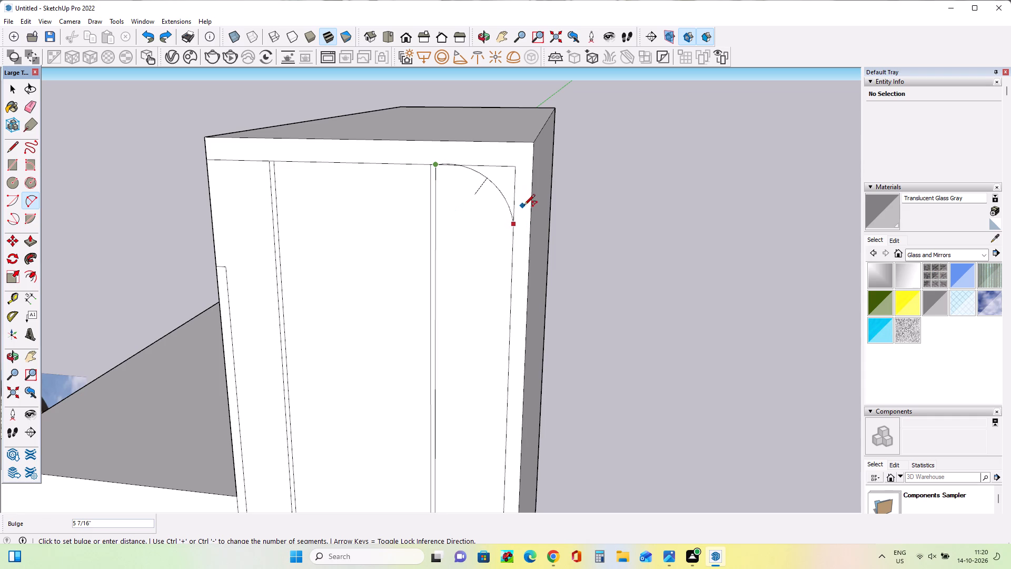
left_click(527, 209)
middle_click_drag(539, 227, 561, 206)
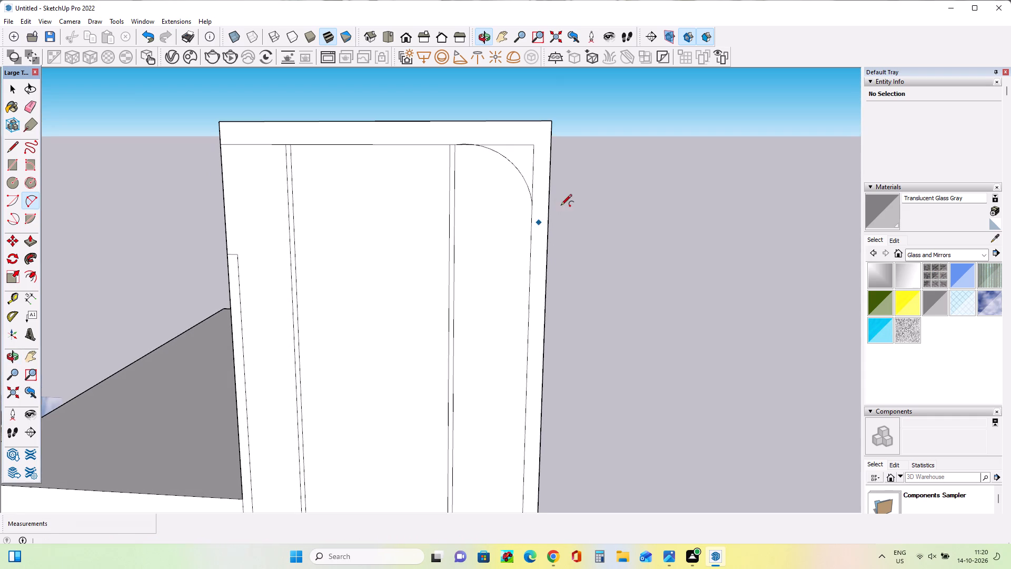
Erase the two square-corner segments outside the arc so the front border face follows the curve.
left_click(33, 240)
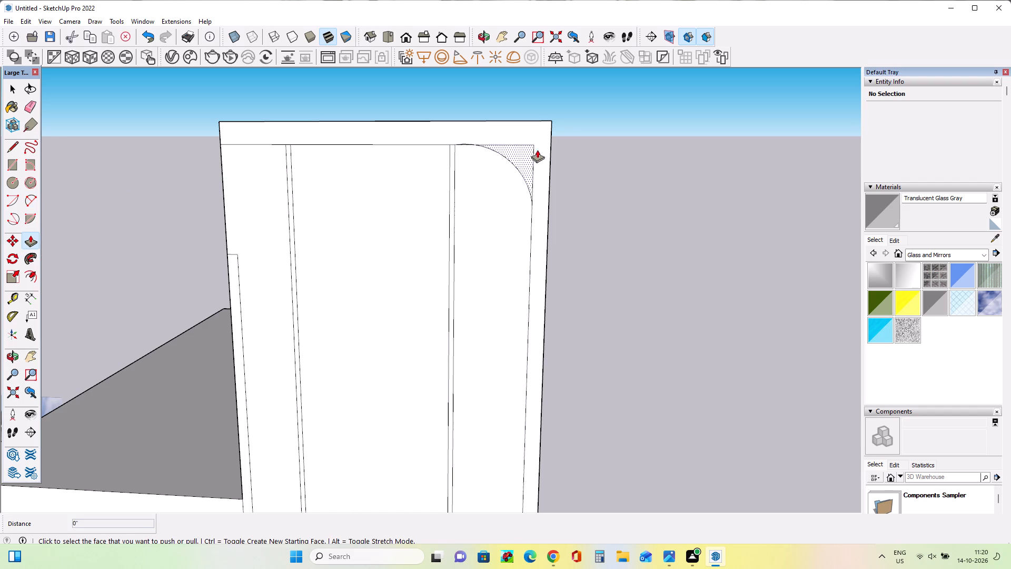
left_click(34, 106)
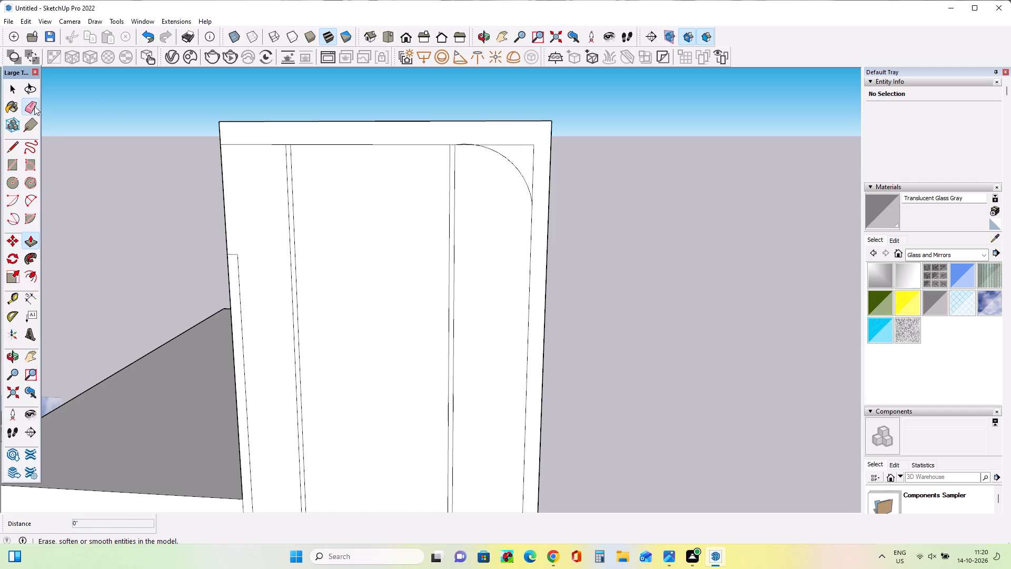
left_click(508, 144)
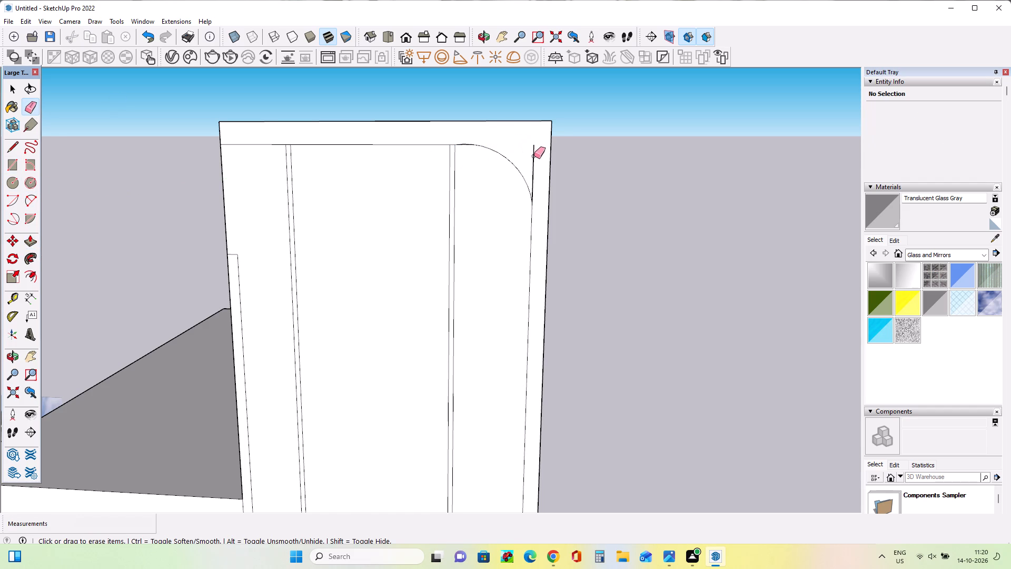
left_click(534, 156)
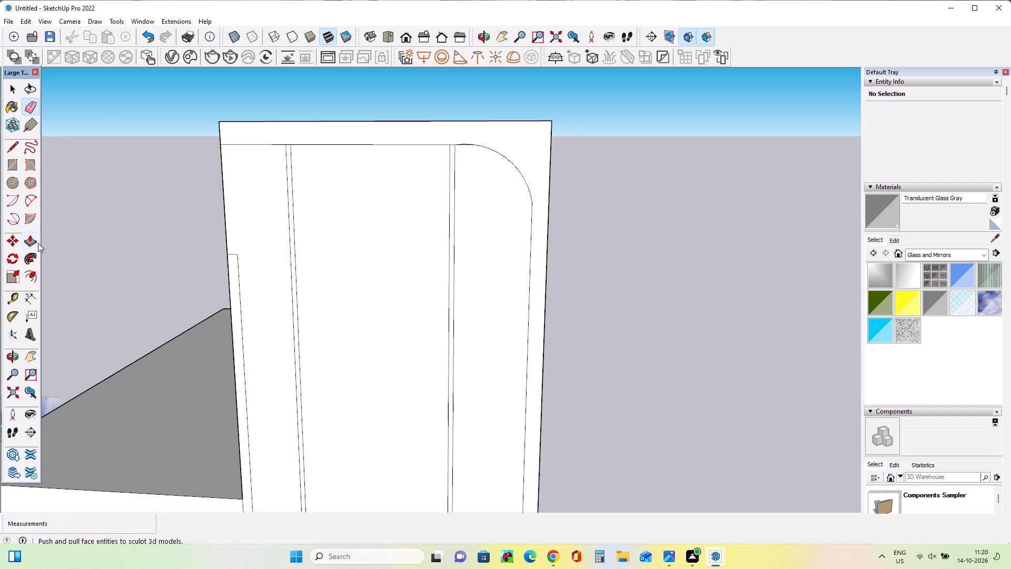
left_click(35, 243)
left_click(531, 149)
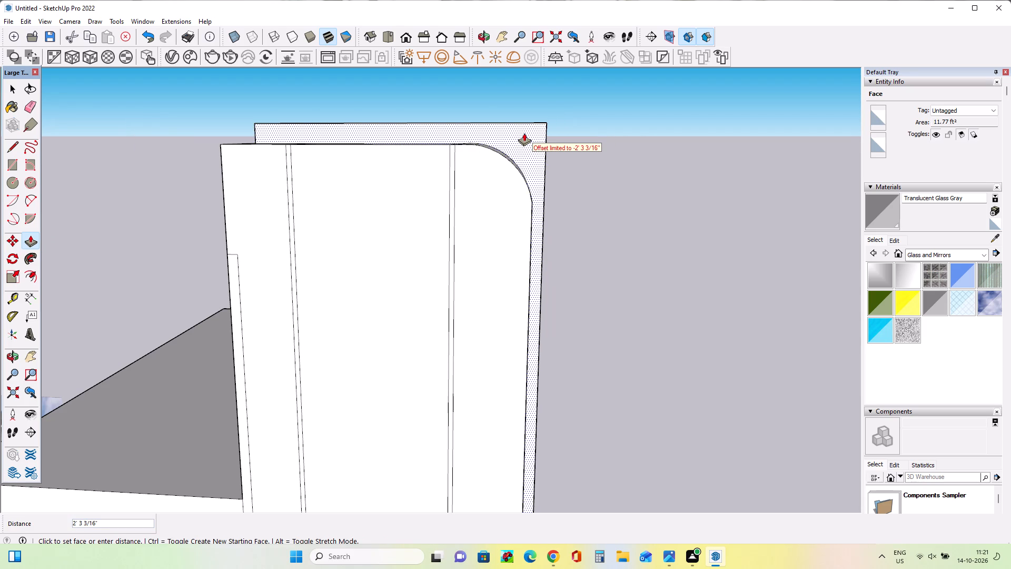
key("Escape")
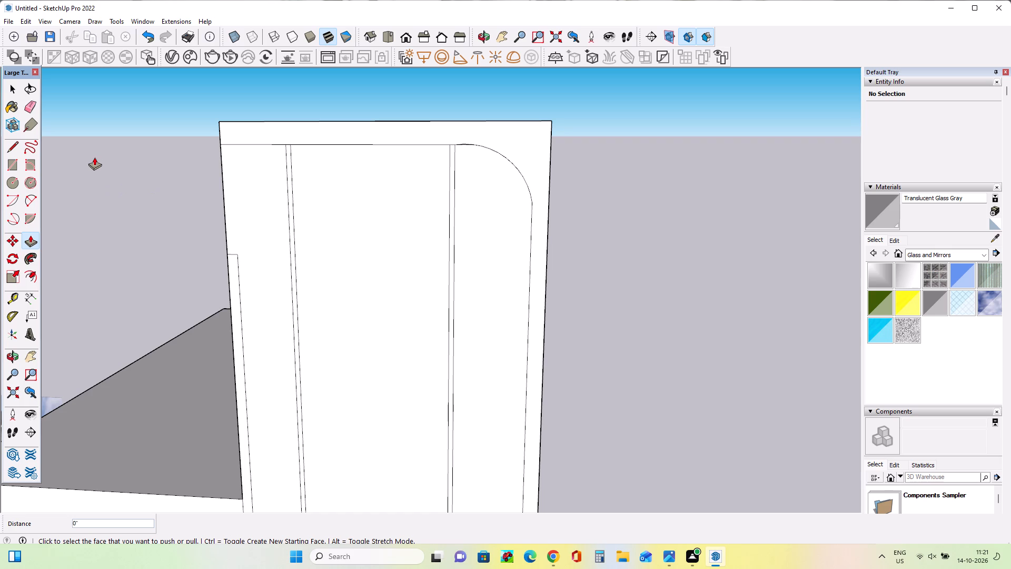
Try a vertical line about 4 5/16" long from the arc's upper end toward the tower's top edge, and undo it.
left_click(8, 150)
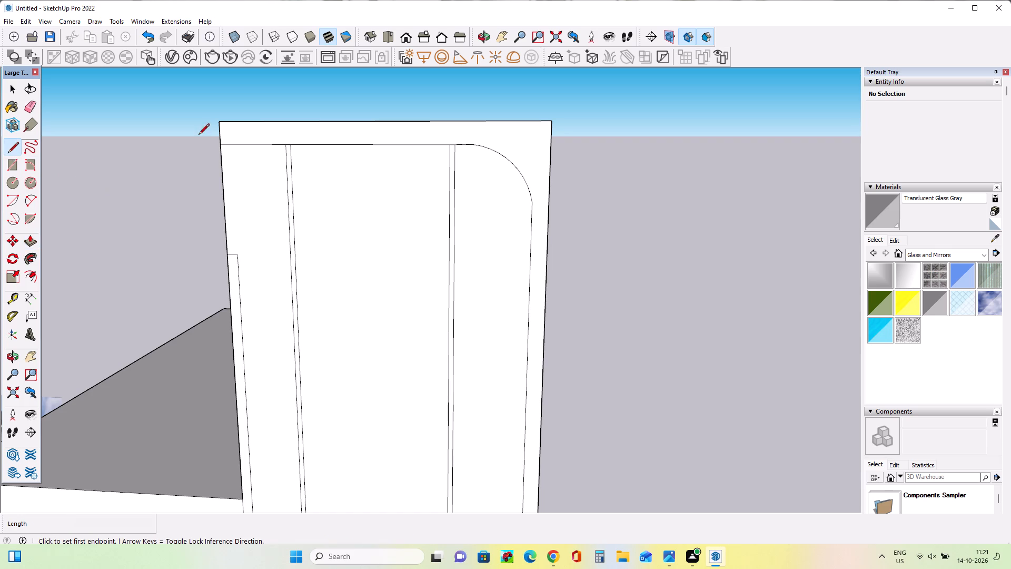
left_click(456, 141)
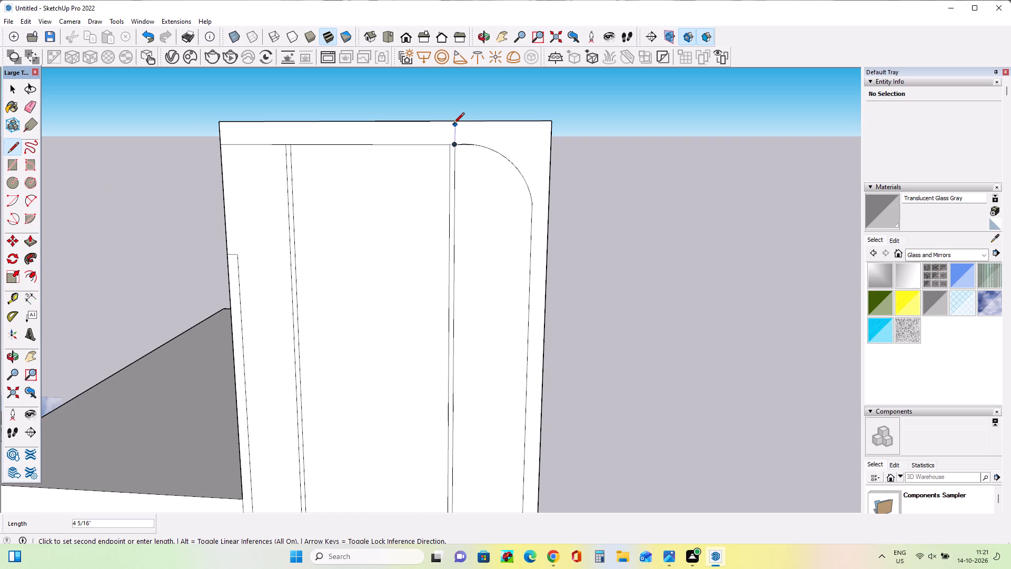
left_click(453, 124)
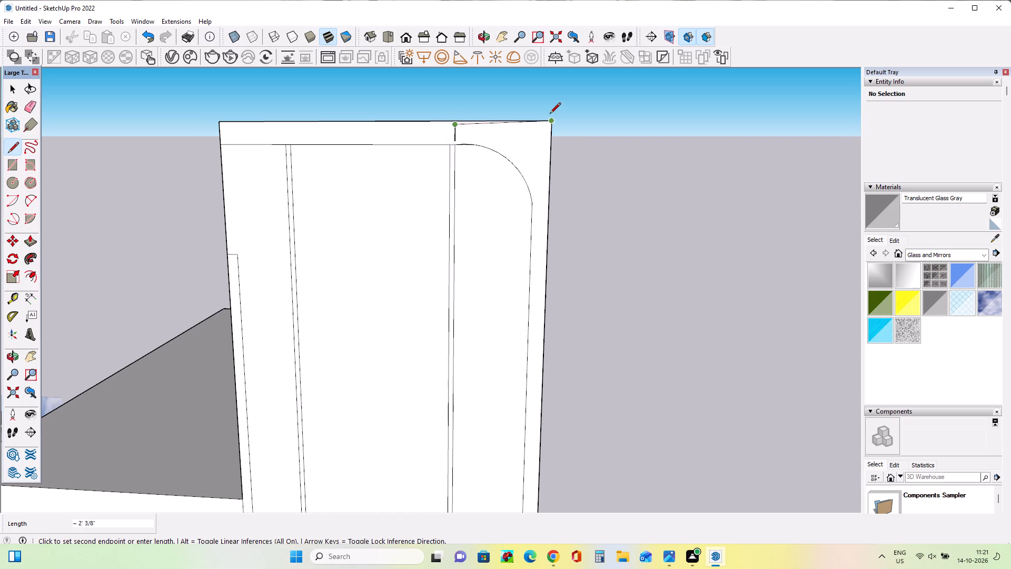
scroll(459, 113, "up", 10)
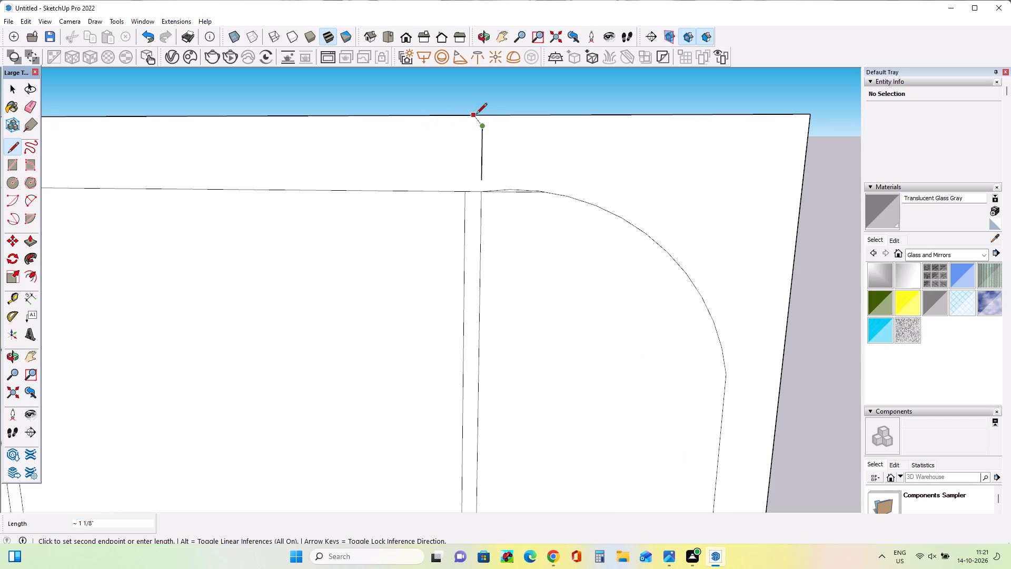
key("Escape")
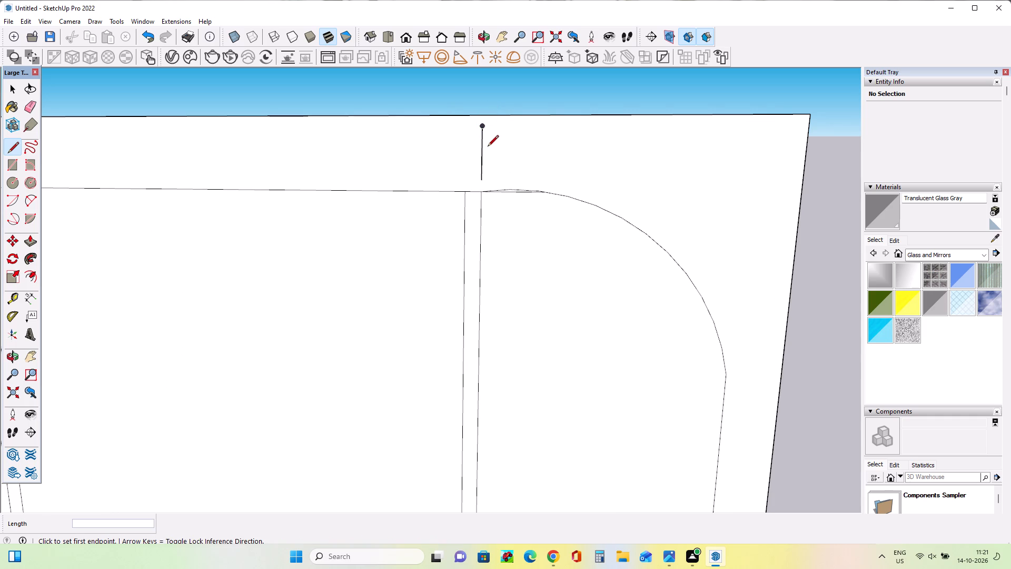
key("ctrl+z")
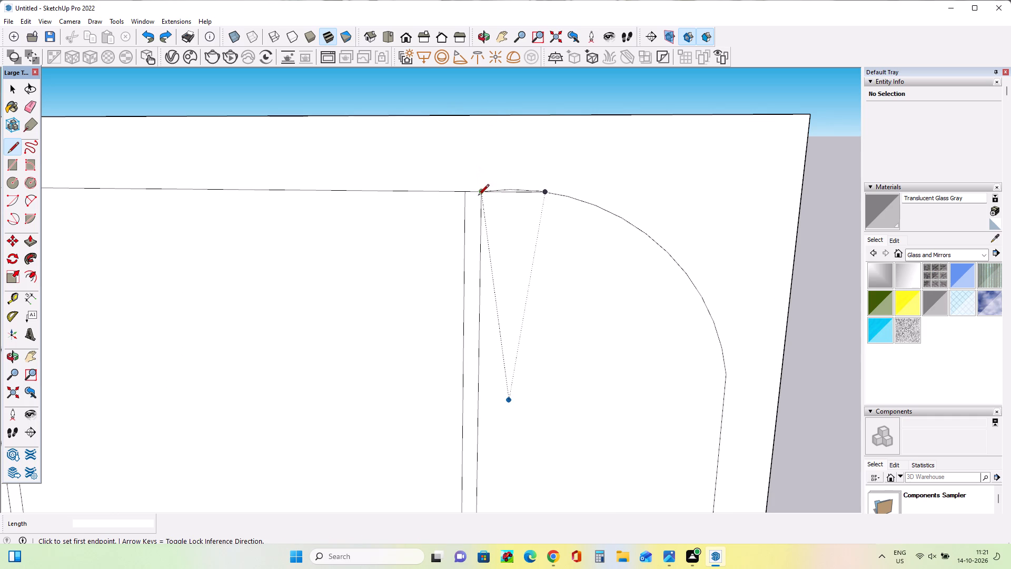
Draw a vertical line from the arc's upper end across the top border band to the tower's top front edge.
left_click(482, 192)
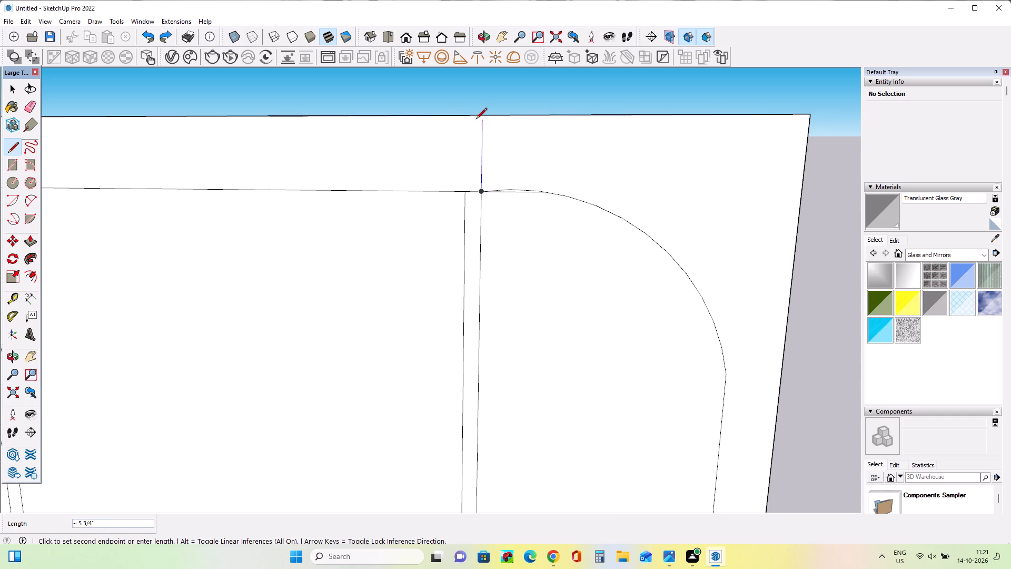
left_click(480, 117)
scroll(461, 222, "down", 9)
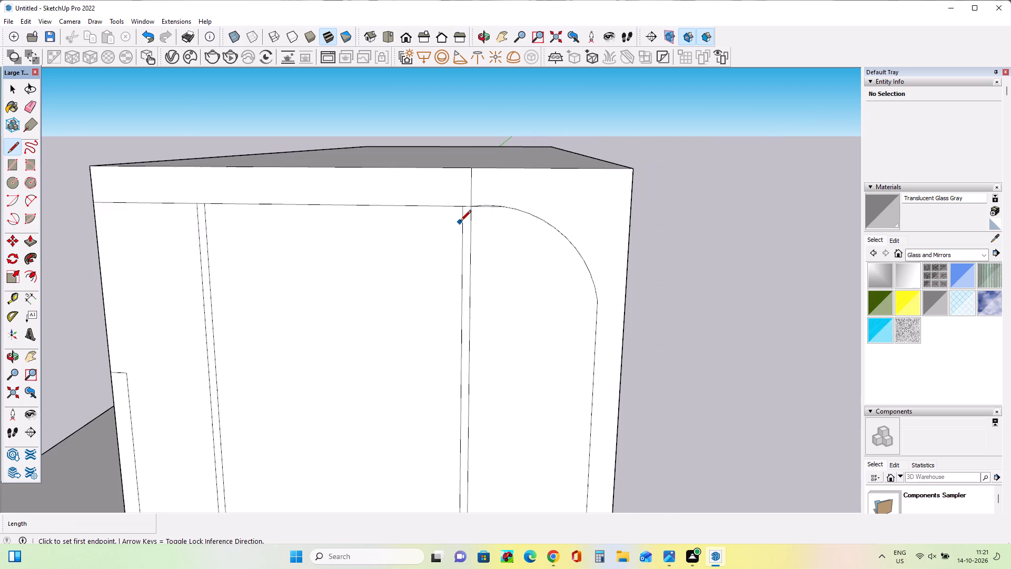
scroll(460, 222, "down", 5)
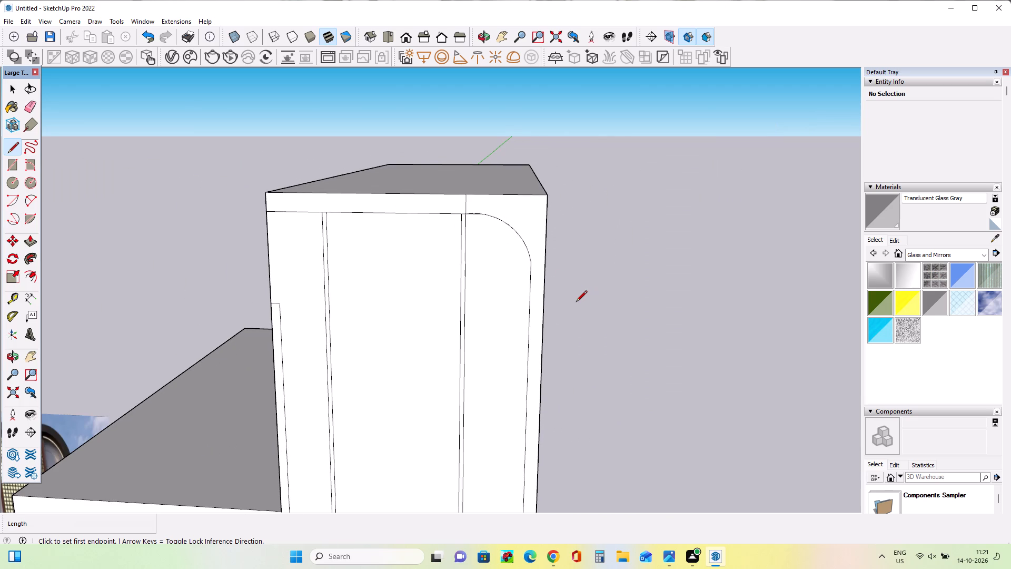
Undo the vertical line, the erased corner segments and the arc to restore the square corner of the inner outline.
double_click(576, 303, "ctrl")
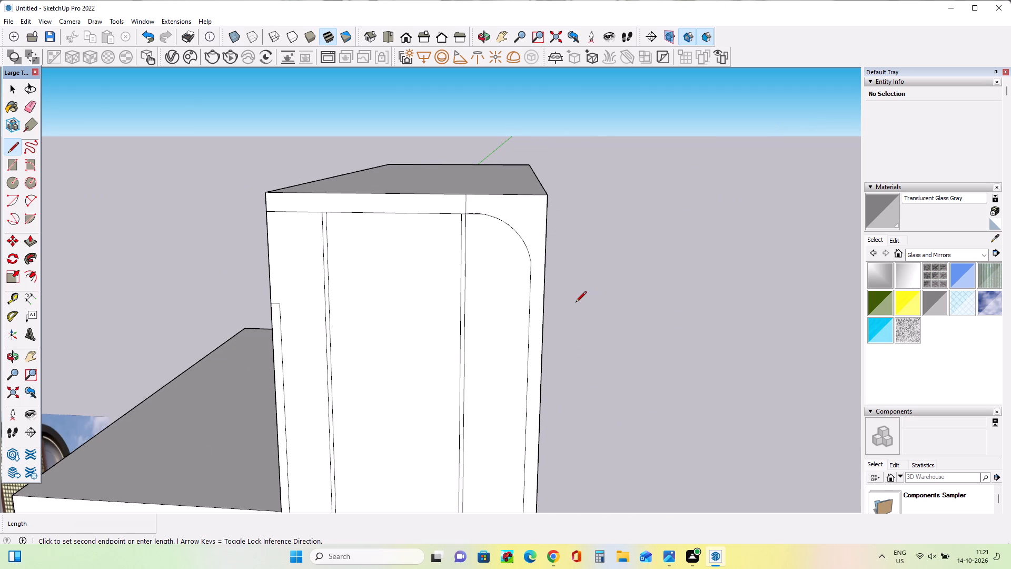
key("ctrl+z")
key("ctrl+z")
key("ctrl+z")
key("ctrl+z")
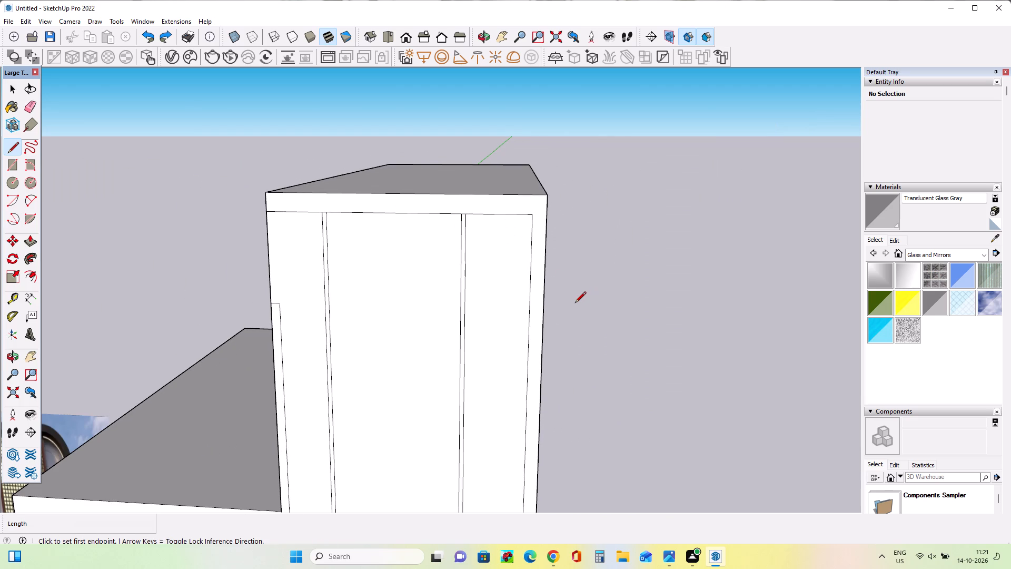
Draw an arc with a bulge of about 4 1/2" across the tower front's outer top corner, from the top edge to the side edge.
middle_click_drag(490, 286, 484, 284)
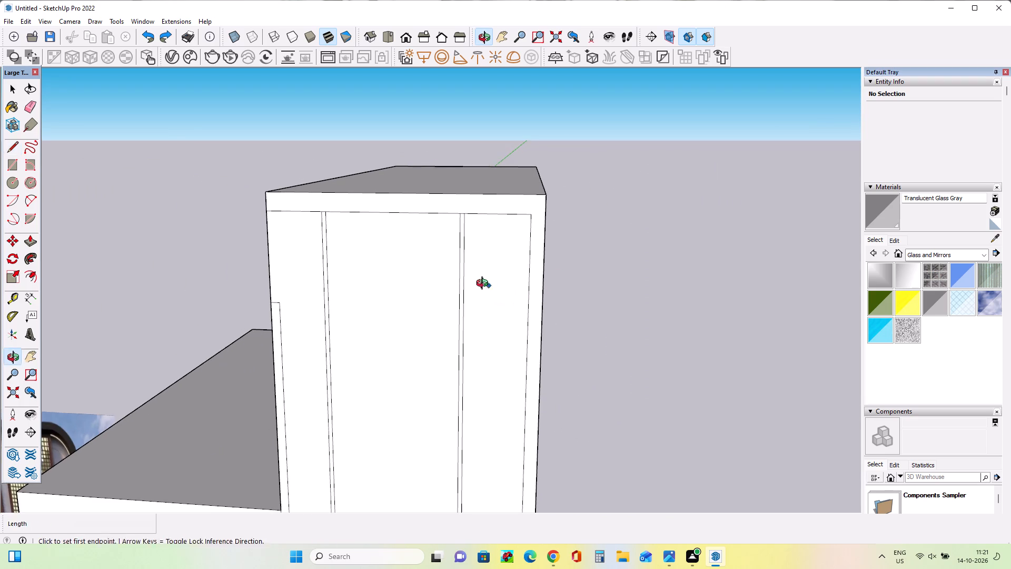
middle_click(484, 284)
middle_click(465, 283)
middle_click(465, 283)
scroll(465, 281, "down", 6)
scroll(461, 281, "up", 2)
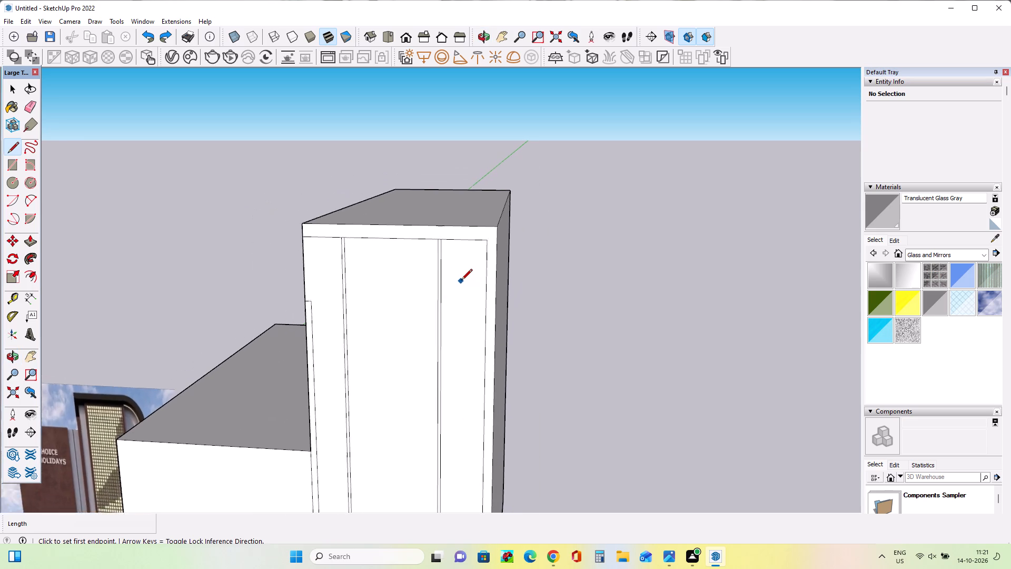
scroll(461, 281, "up", 1)
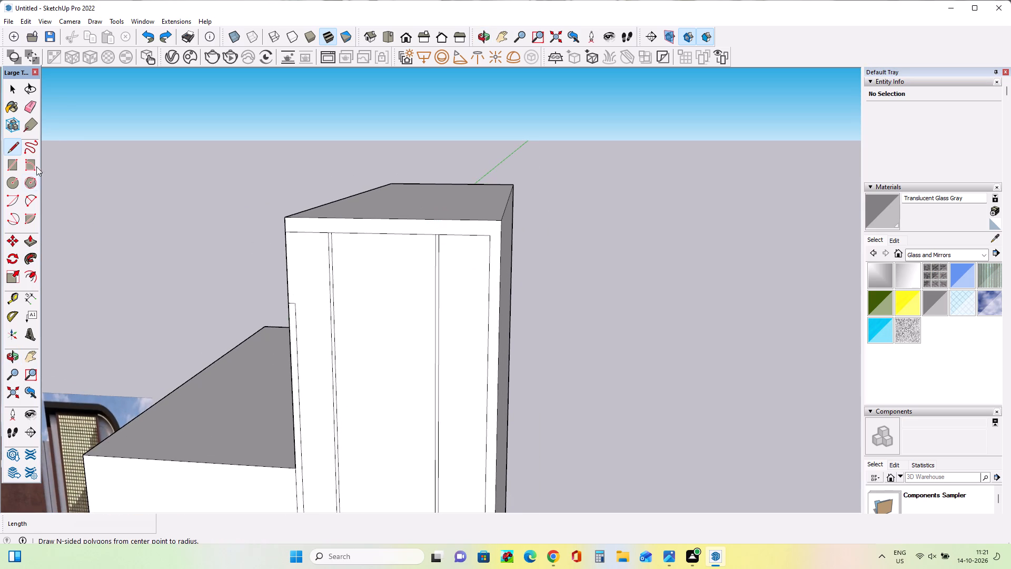
left_click(25, 201)
left_click(438, 221)
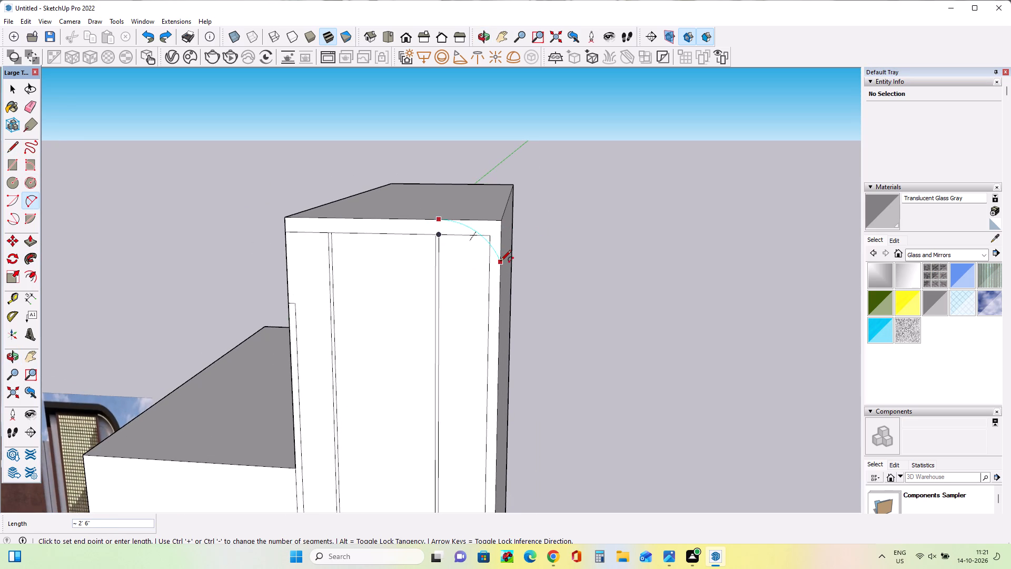
left_click(501, 261)
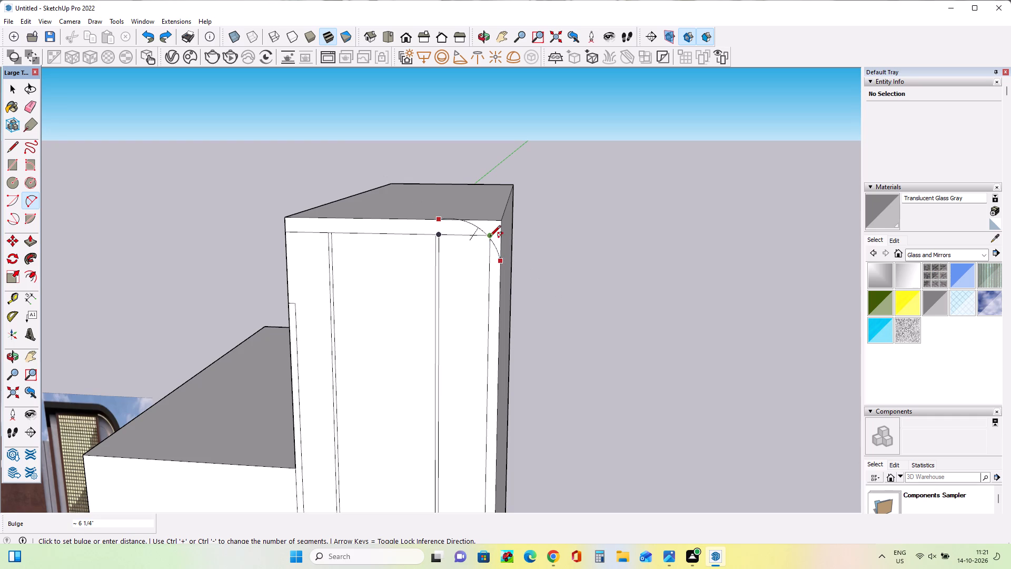
middle_click_drag(489, 238, 517, 231)
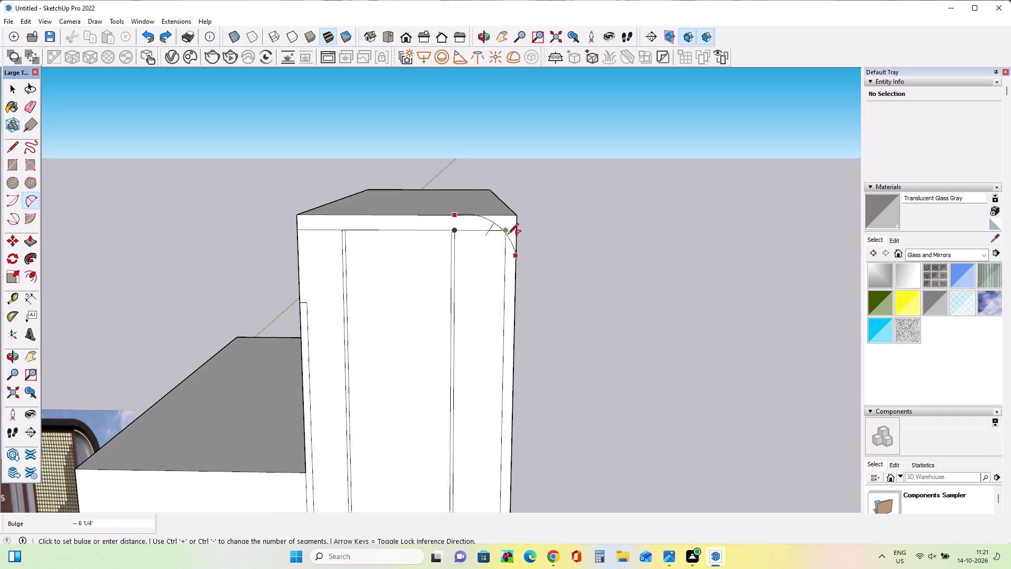
left_click(511, 238)
Erase the inner outline's square-corner segments that lie outside the new arc.
middle_click_drag(537, 257, 455, 267)
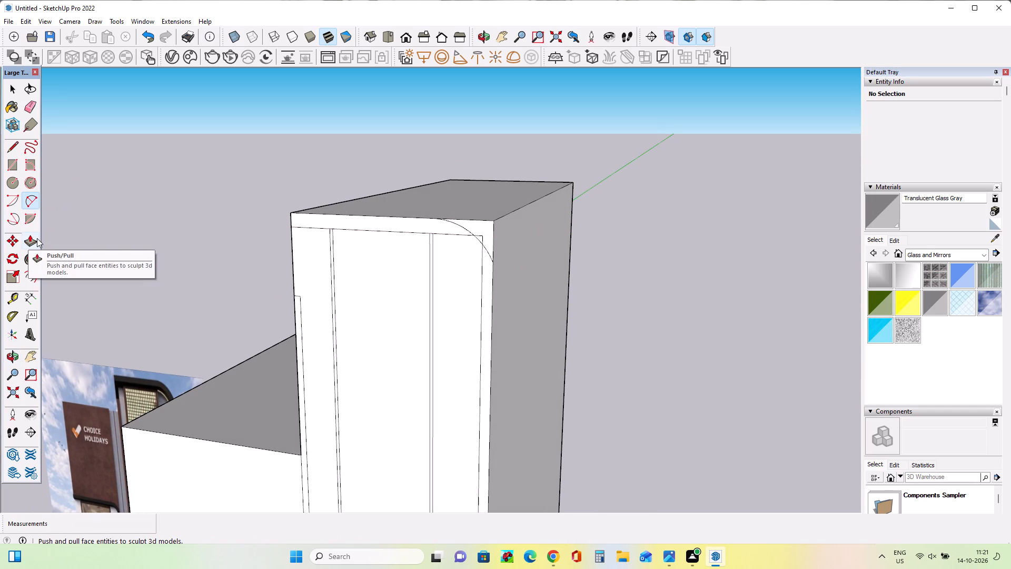
left_click(26, 109)
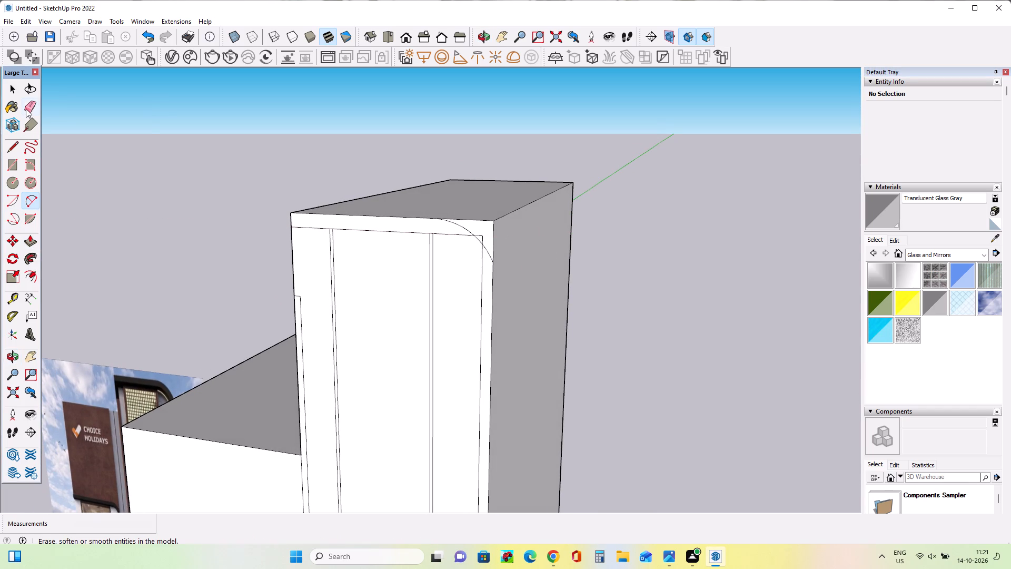
left_click_drag(482, 236, 484, 241)
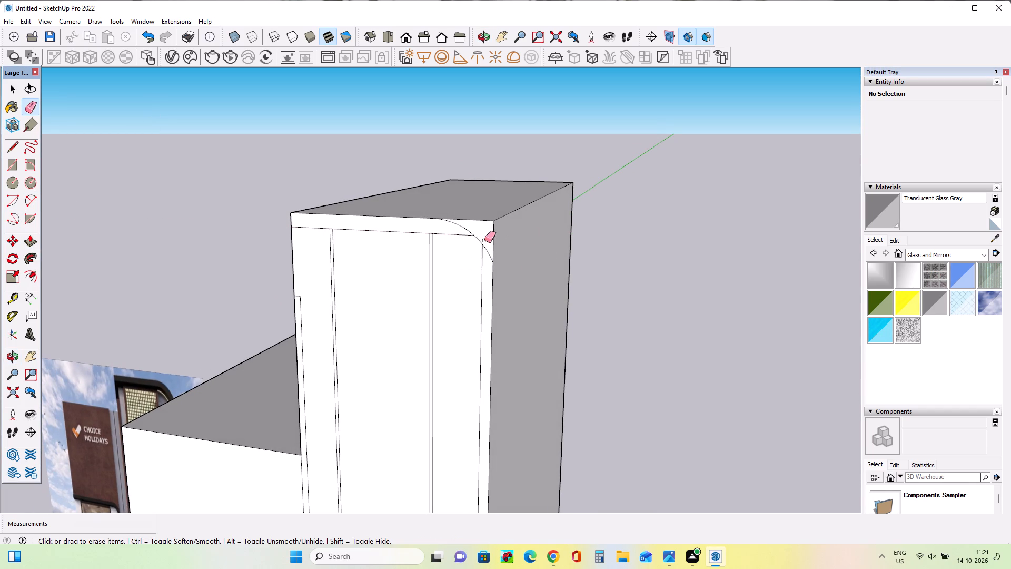
Push the corner face outside the arc back about 16' 11 9/16" along the tower's top edge.
middle_click_drag(490, 272, 556, 274)
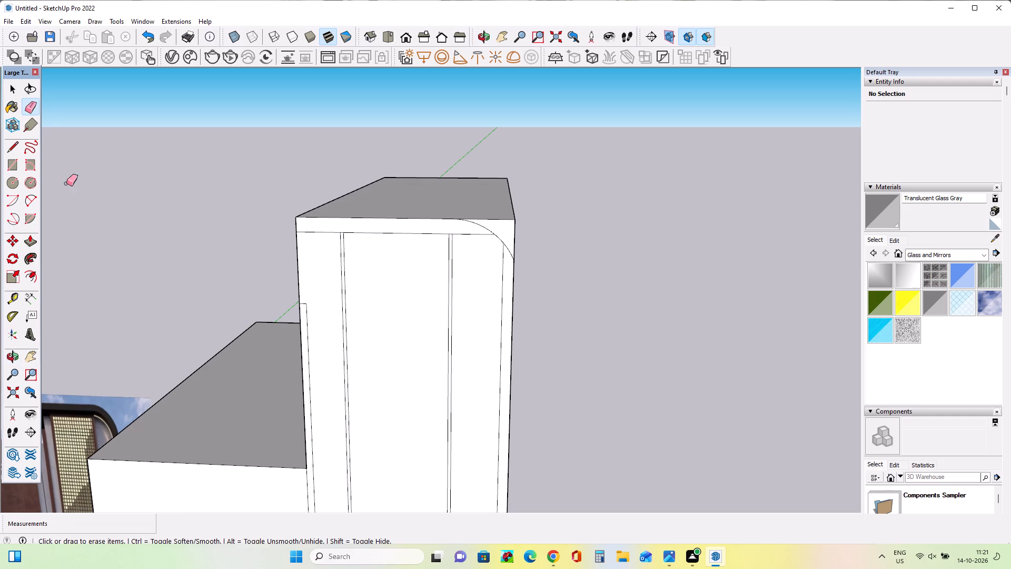
left_click(28, 241)
left_click(508, 227)
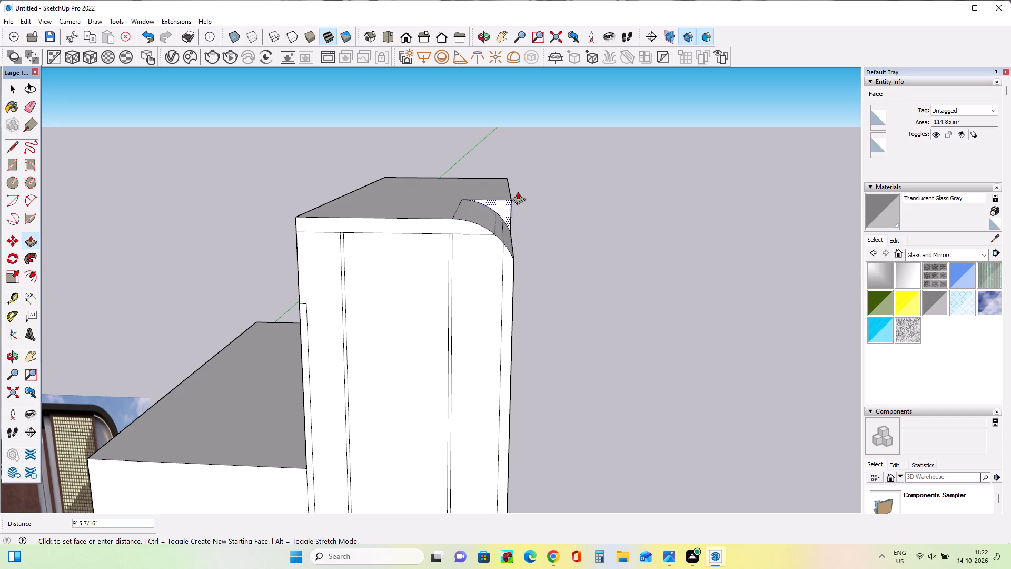
left_click(528, 167)
Push the remaining corner face another 2' 3 7/8" to the tower's back so the rounded edge runs its full depth.
middle_click_drag(559, 342, 564, 280)
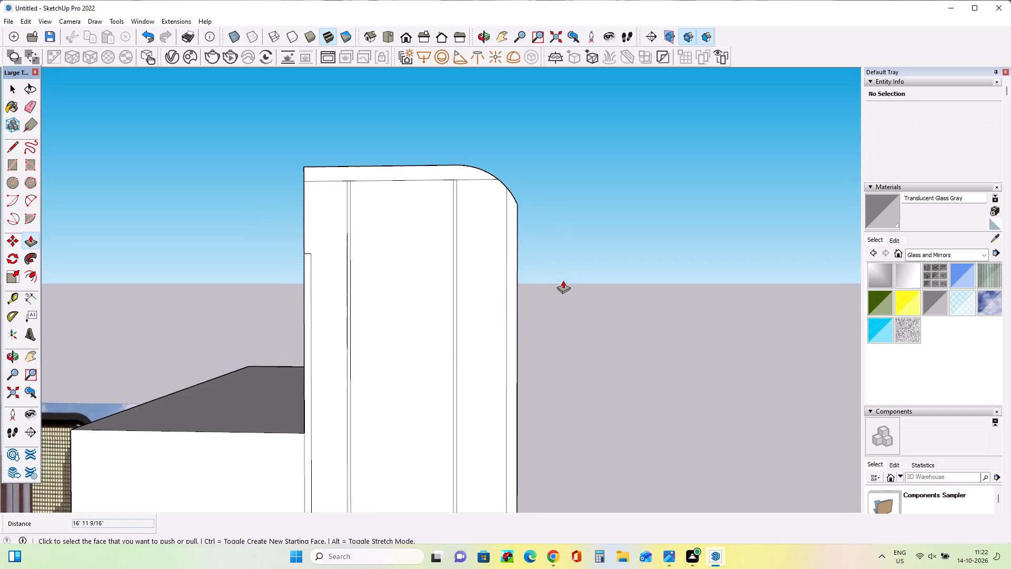
scroll(563, 280, "down", 5)
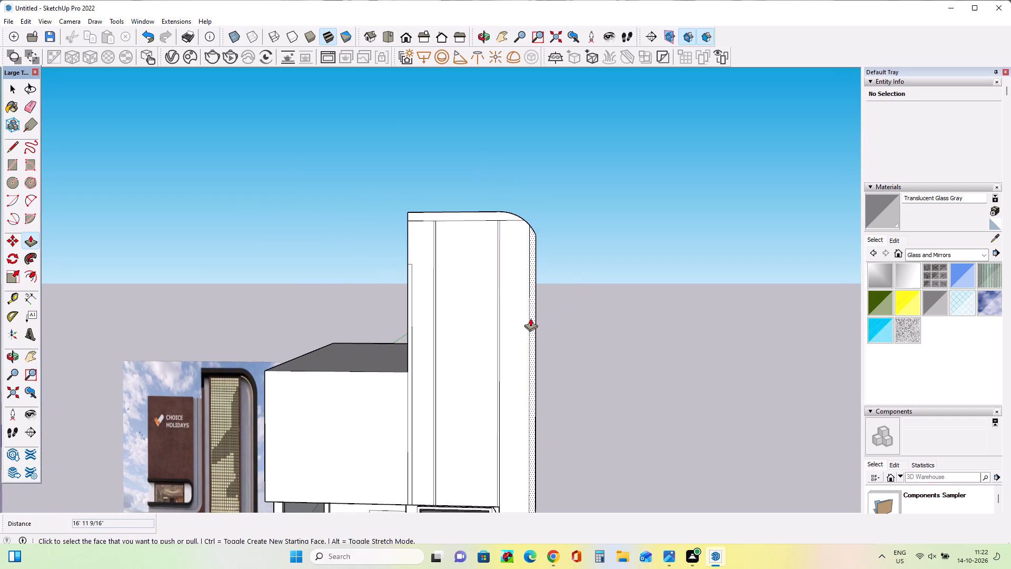
middle_click_drag(533, 307, 527, 319)
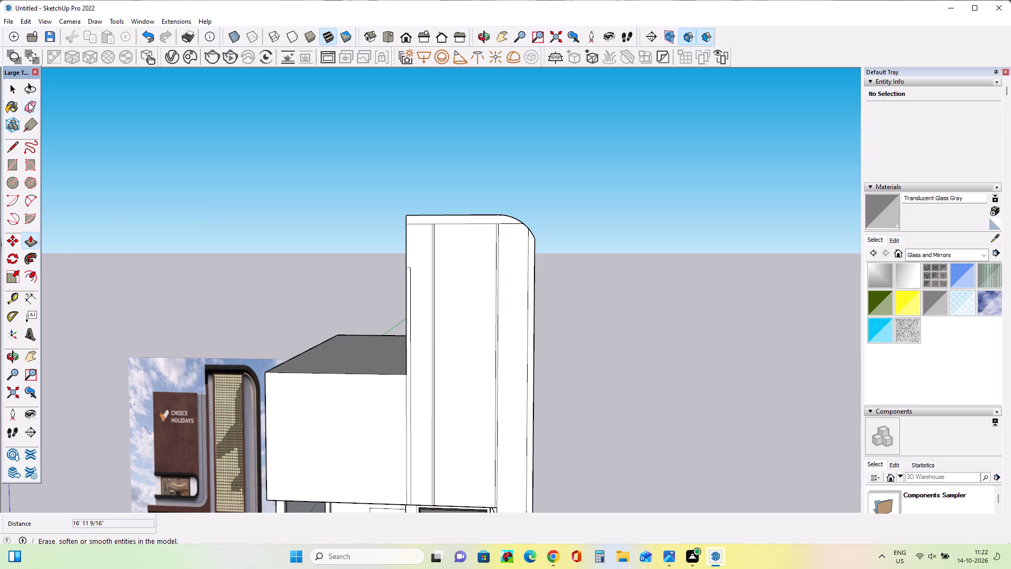
middle_click_drag(611, 294, 528, 341)
middle_click_drag(505, 351, 442, 379)
left_click(589, 204)
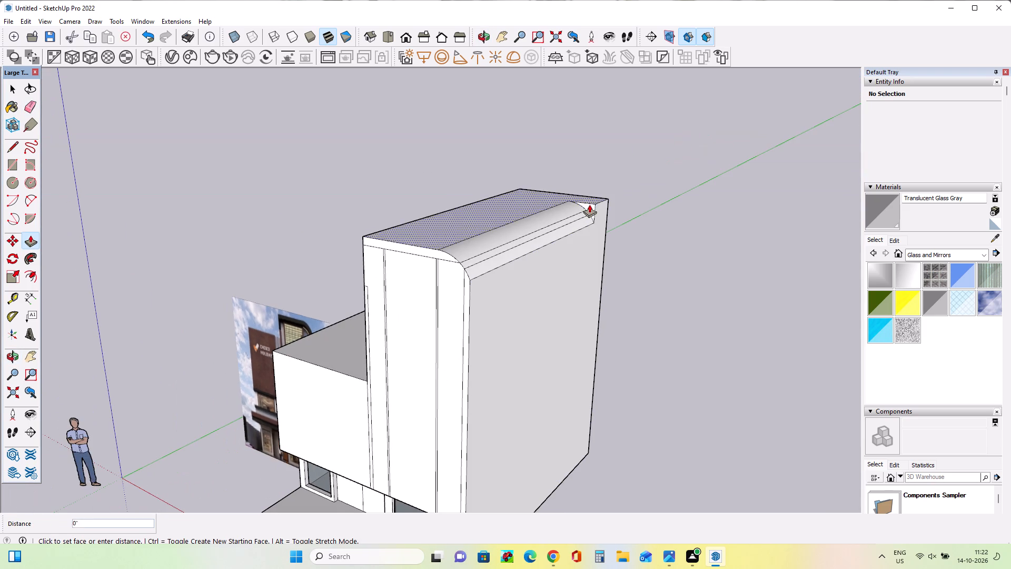
key("Escape")
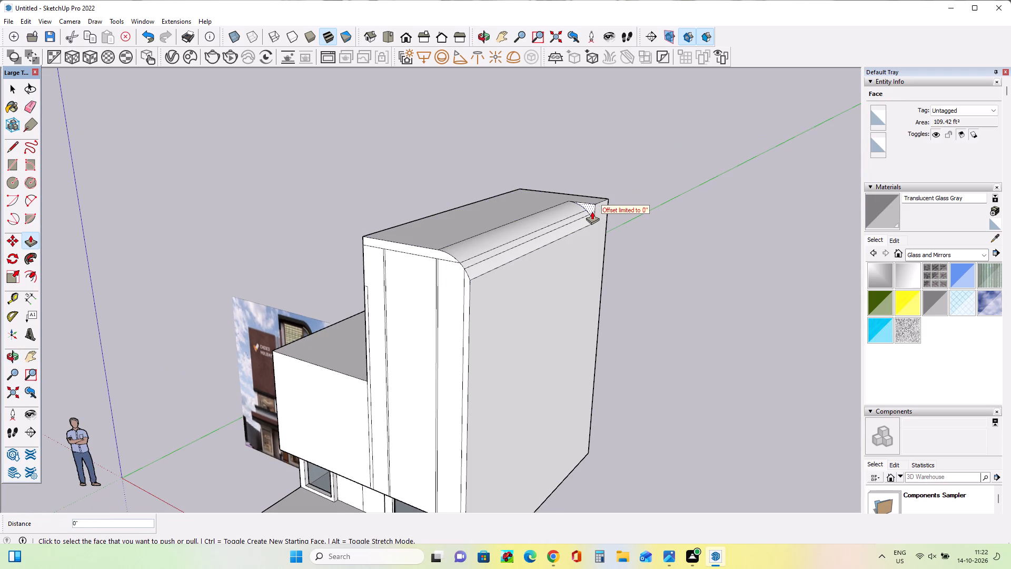
left_click(591, 211)
left_click(589, 205)
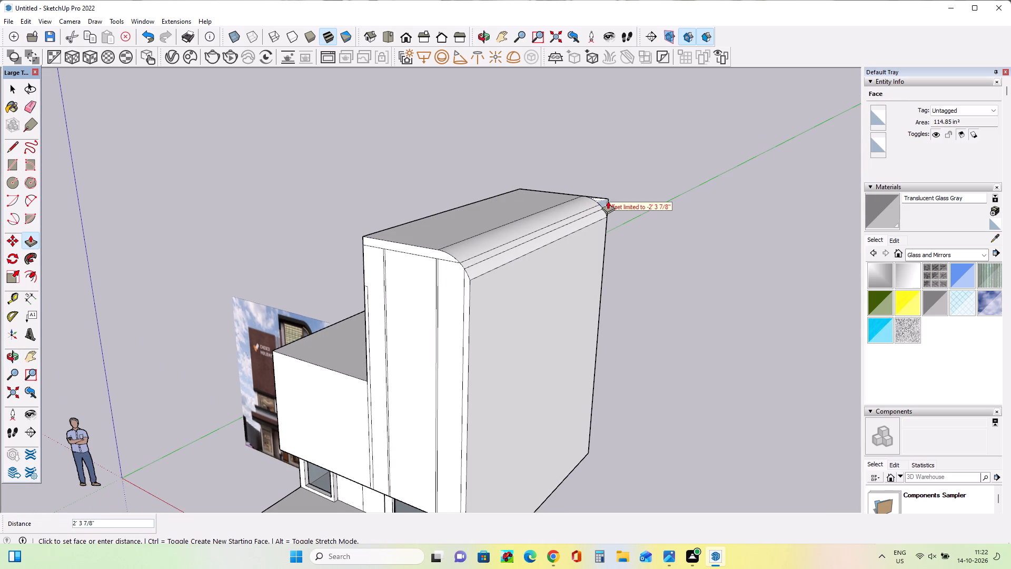
left_click(609, 200)
Erase the top band line beyond the side strip and the long vertical border line below the rounded corner.
middle_click_drag(498, 312, 692, 247)
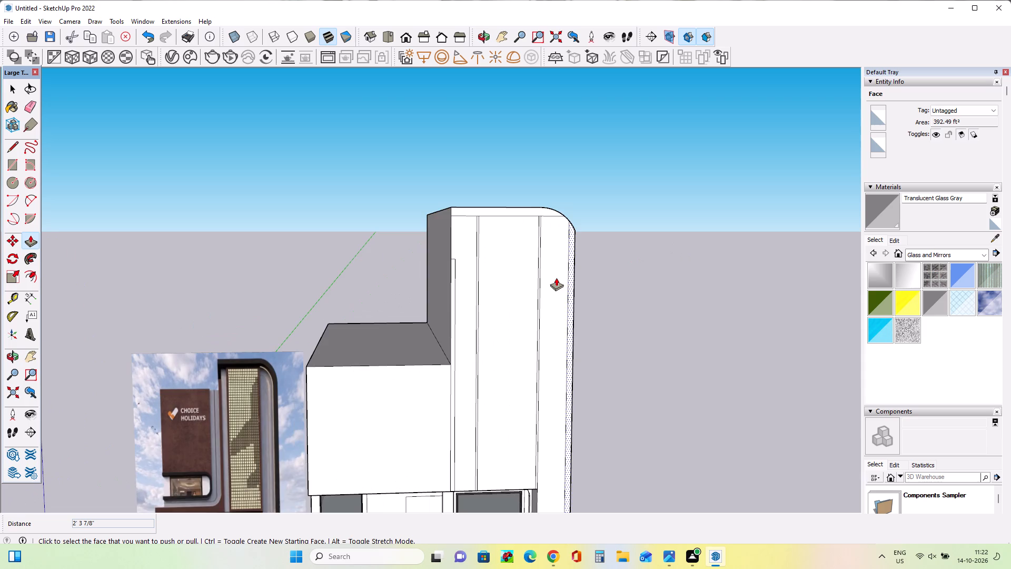
scroll(556, 280, "up", 2)
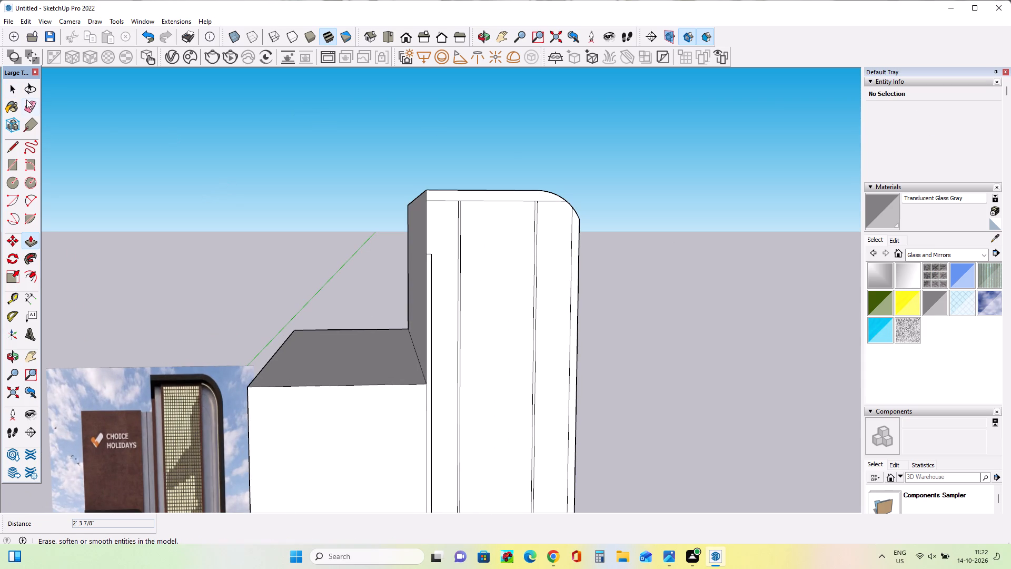
left_click(27, 102)
left_click_drag(554, 201, 560, 205)
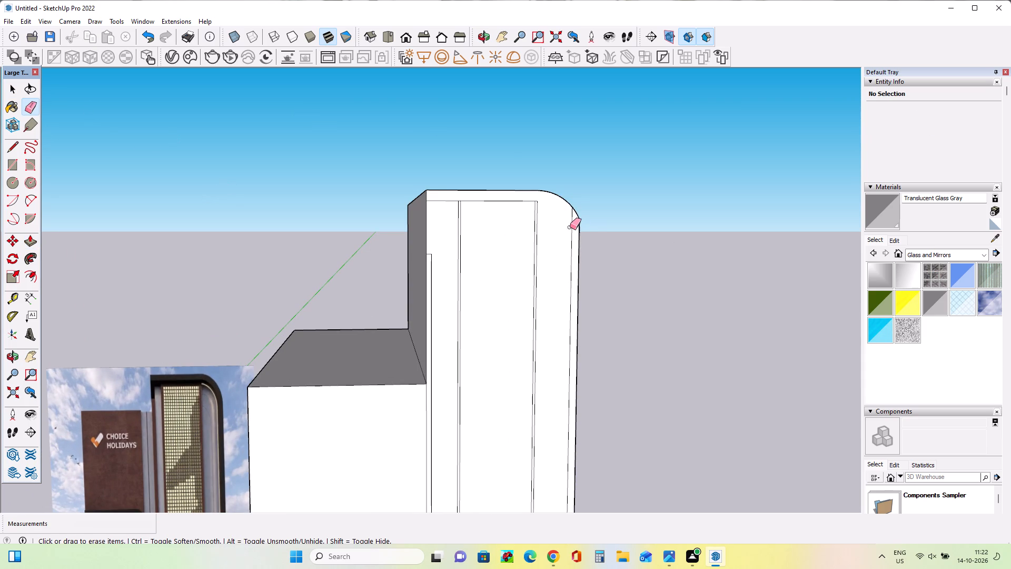
left_click(572, 227)
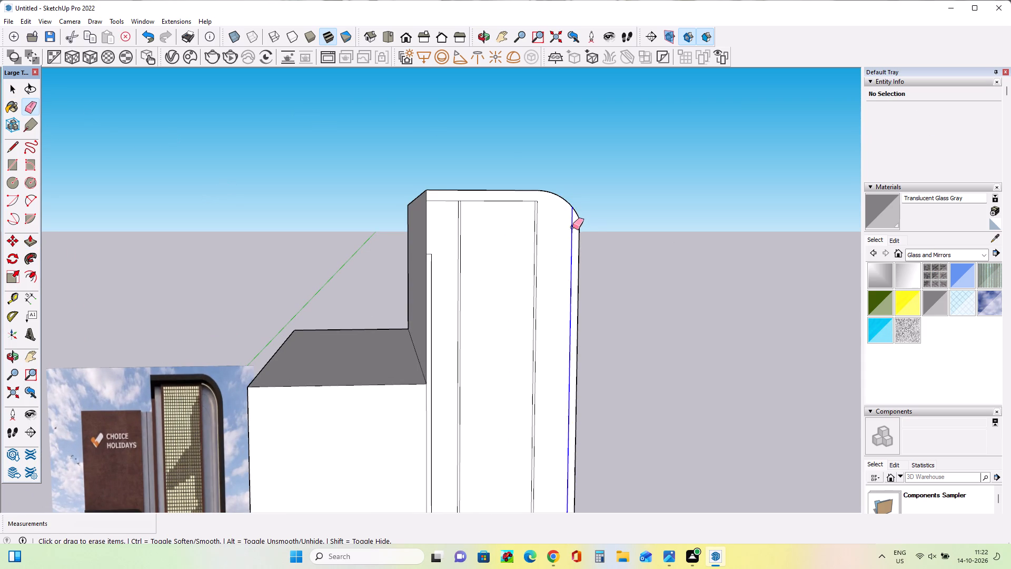
Draw a vertical line about 19' 7" long from the tower's base to just below the rounded corner, parallel to the outer edge.
middle_click_drag(559, 283, 529, 286)
scroll(529, 286, "down", 2)
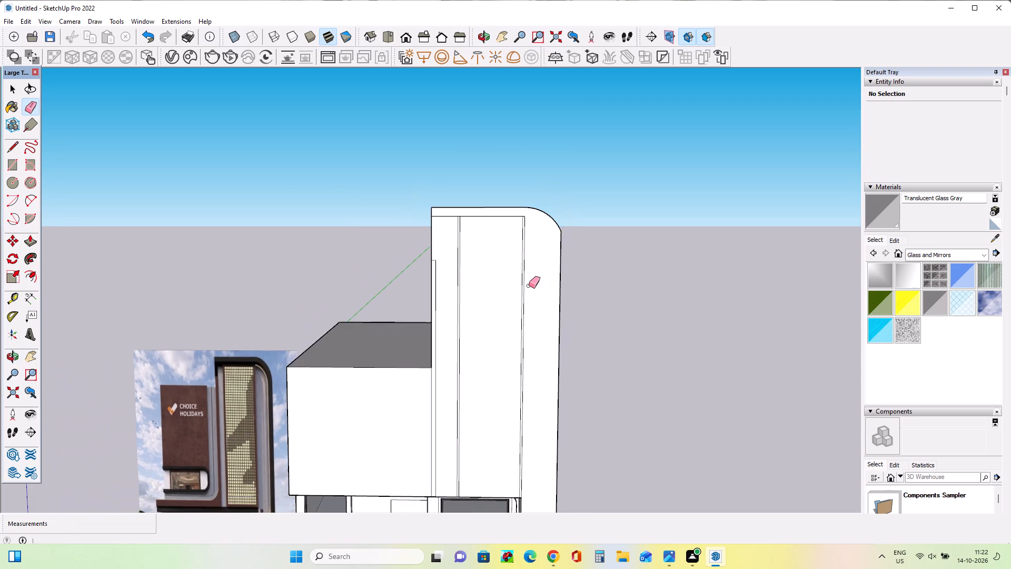
scroll(529, 286, "down", 5)
scroll(530, 429, "up", 3)
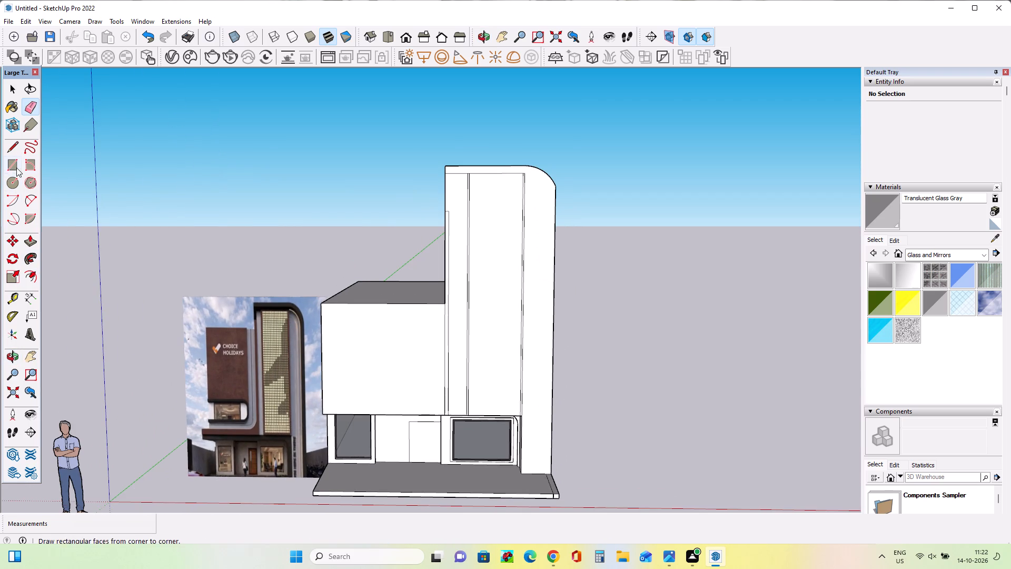
left_click(10, 146)
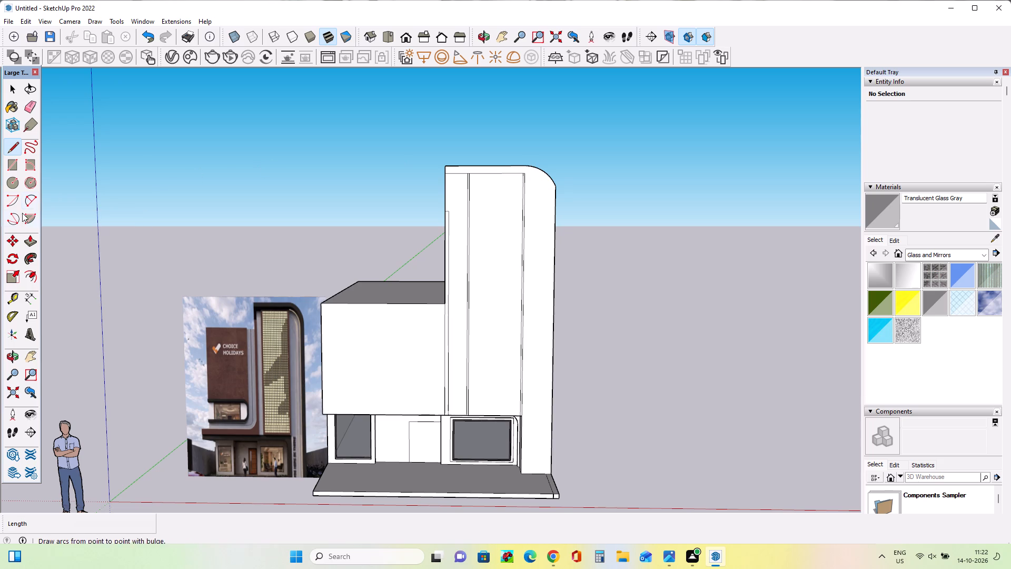
left_click(14, 154)
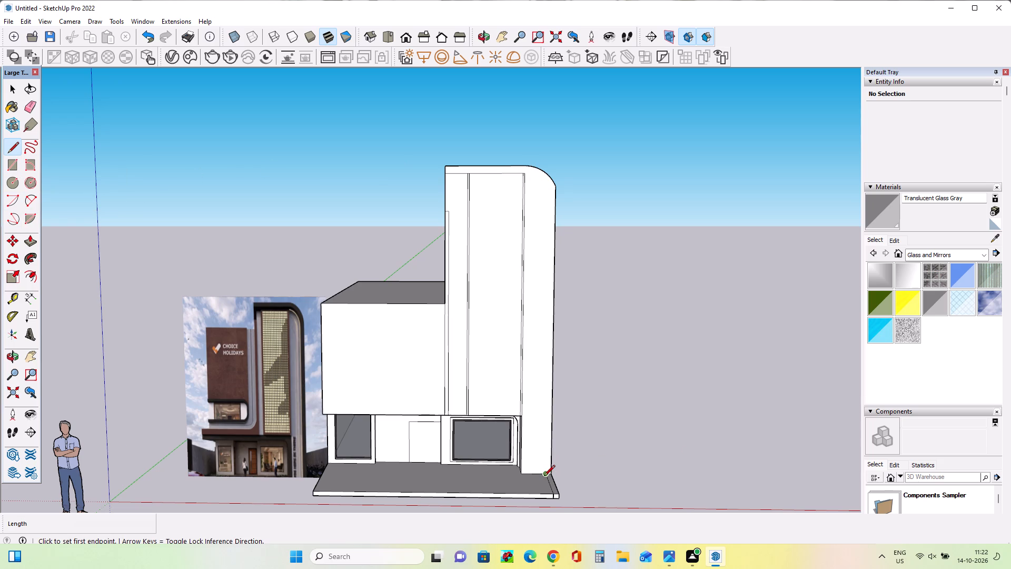
left_click(544, 477)
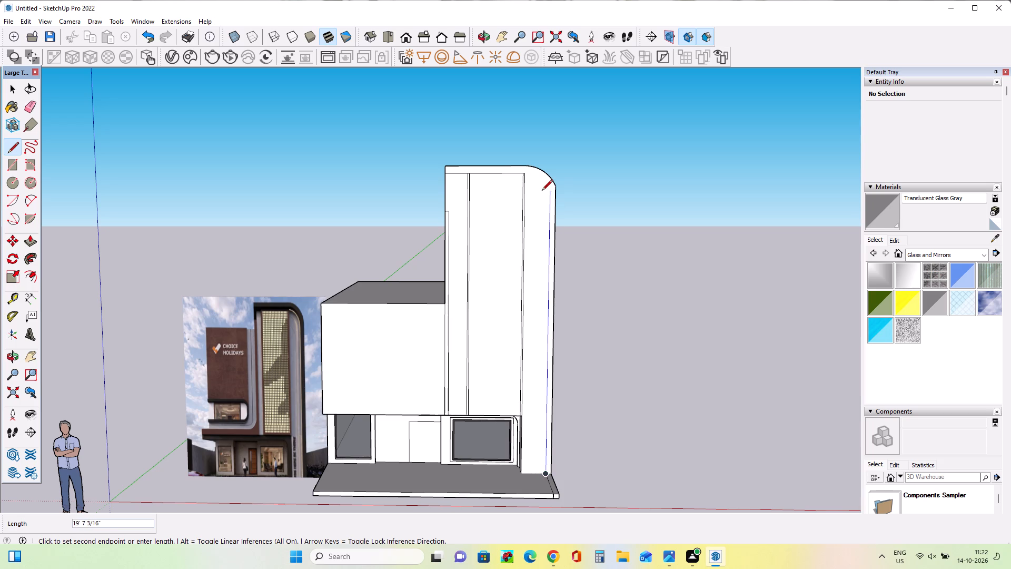
left_click(542, 193)
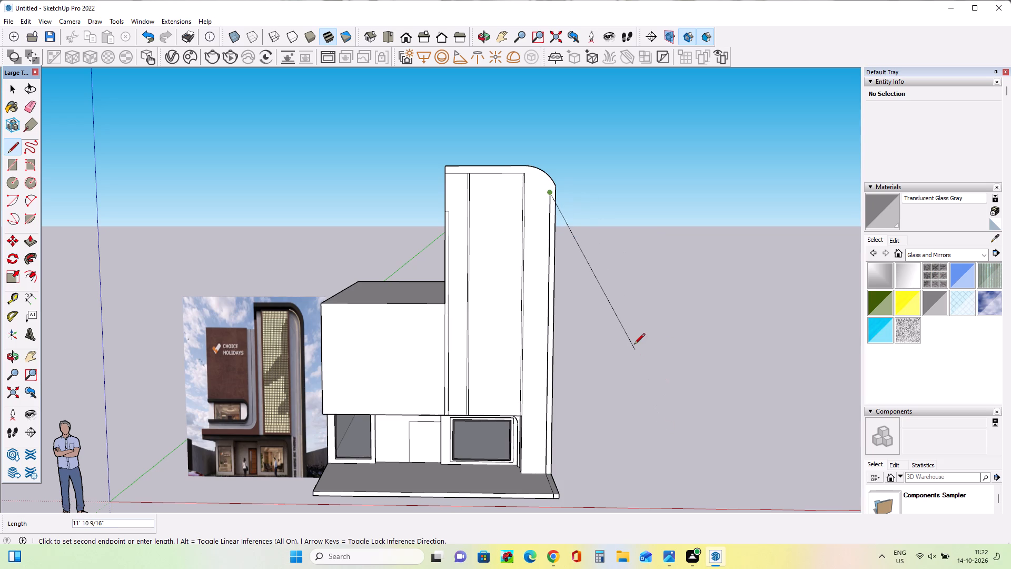
key("space")
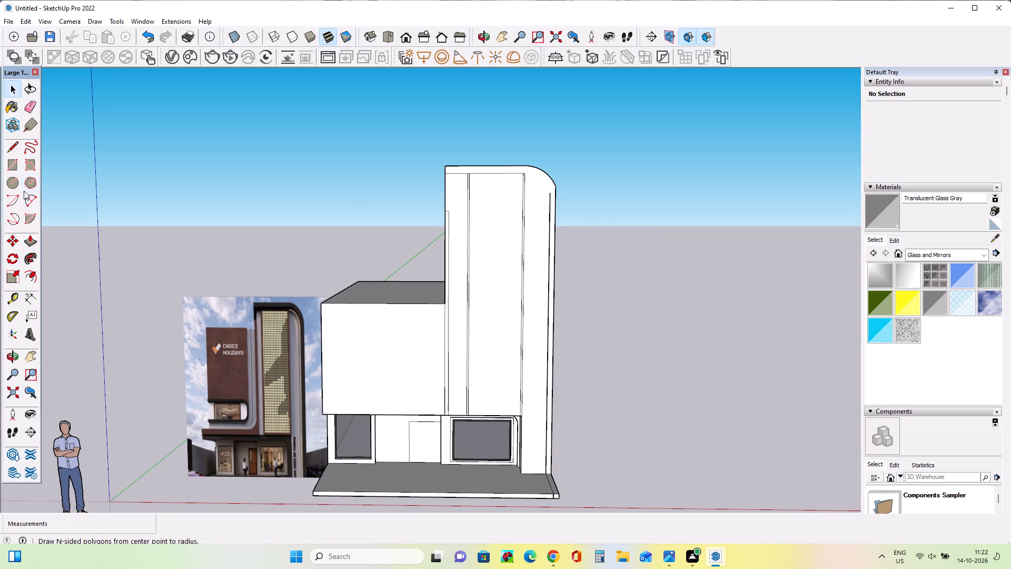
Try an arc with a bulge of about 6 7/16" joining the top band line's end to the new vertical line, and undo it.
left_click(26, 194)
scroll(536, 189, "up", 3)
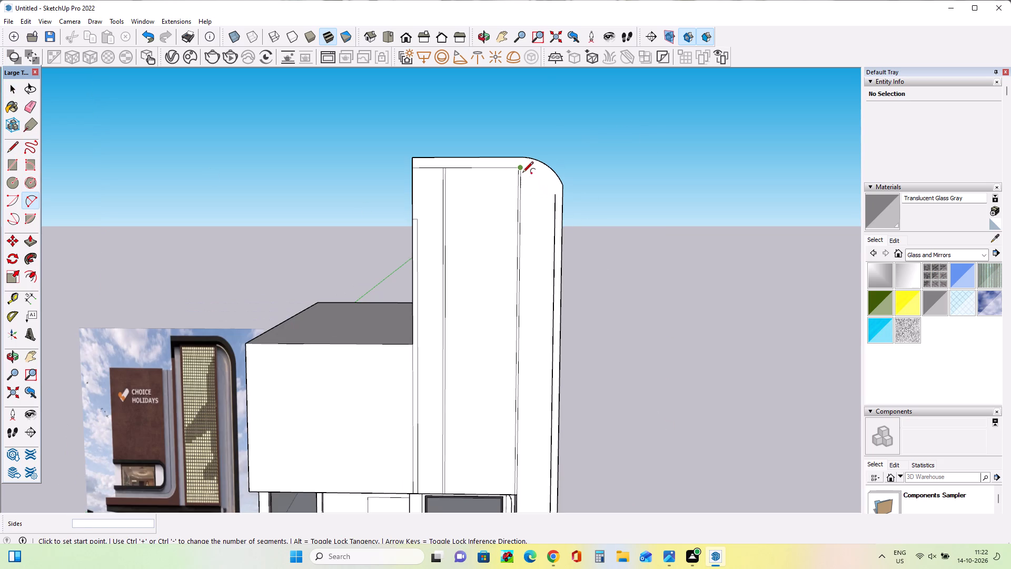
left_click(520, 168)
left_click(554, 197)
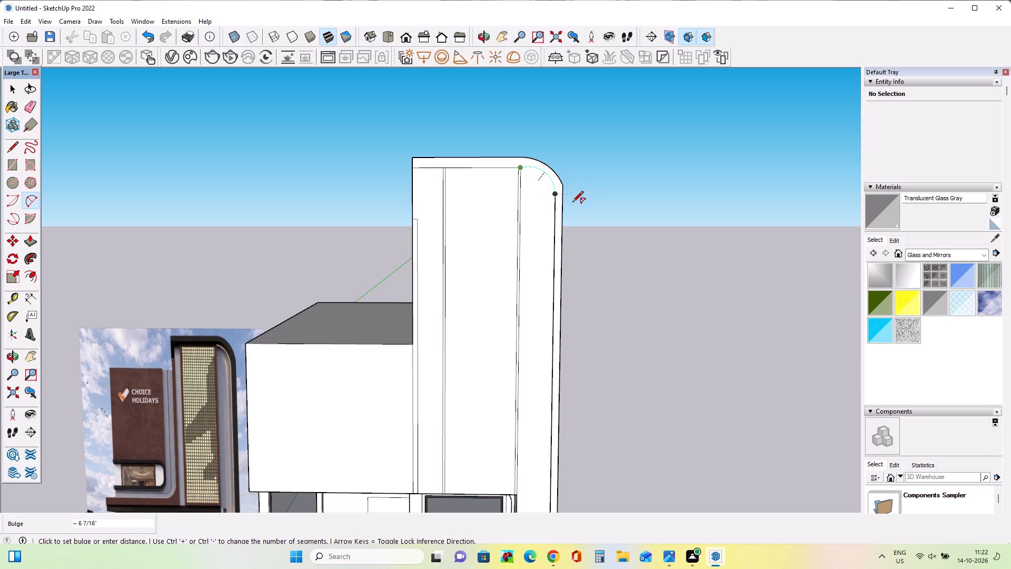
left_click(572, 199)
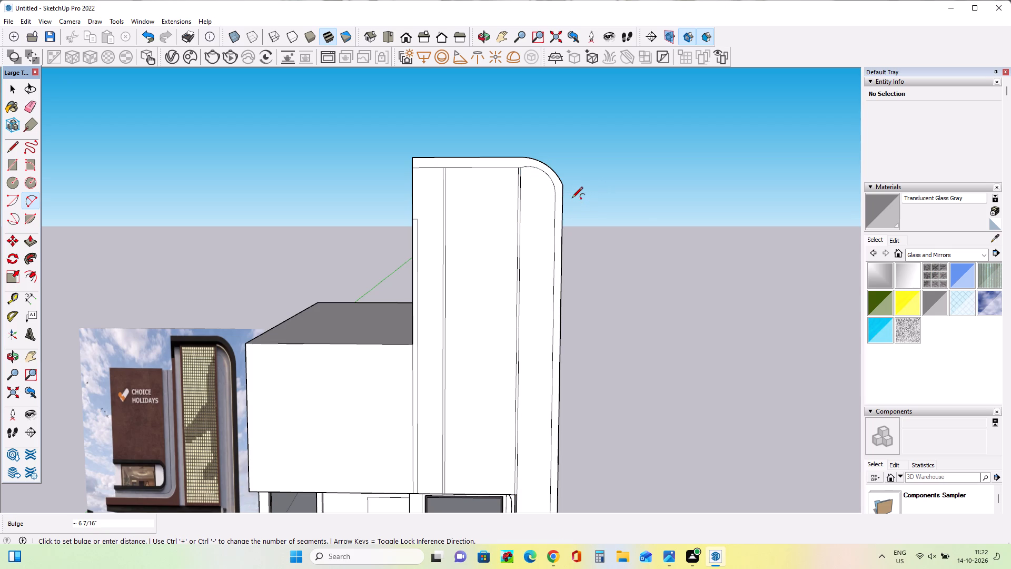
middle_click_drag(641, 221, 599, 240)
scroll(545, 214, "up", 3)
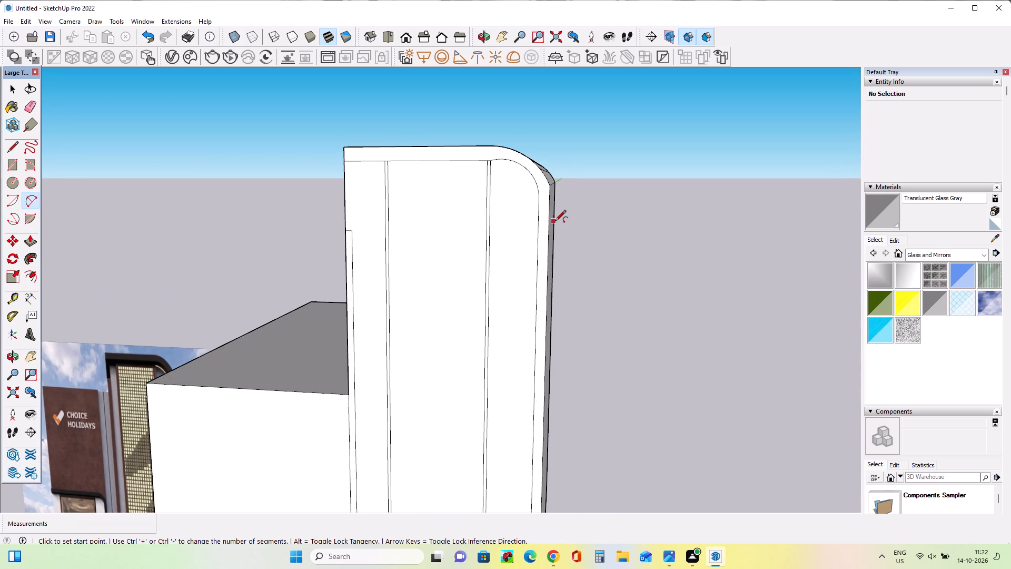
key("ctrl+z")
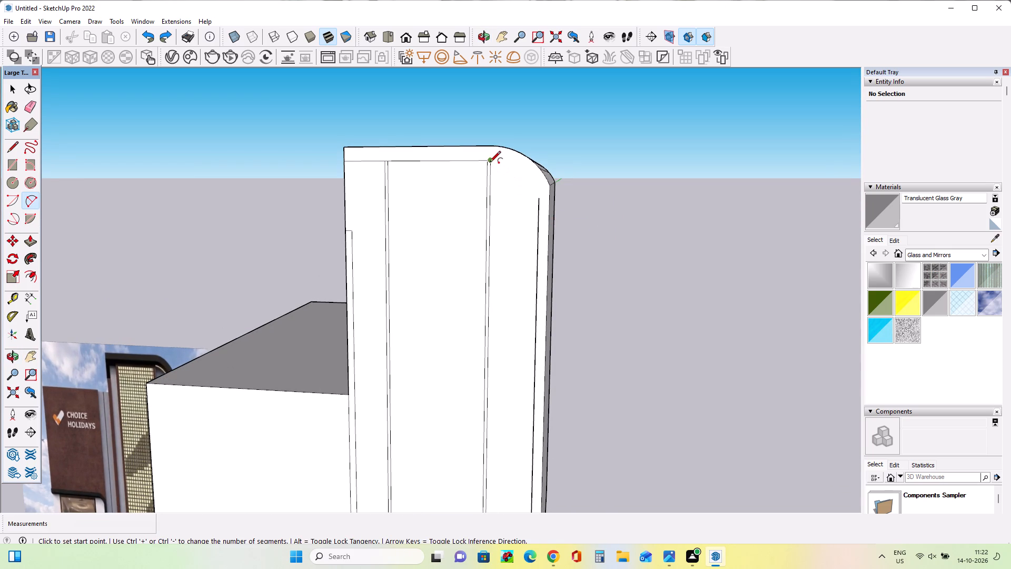
Draw an arc with a bulge of about 3 7/8" joining the top band line's end to the new vertical line, following the rounded corner.
left_click(488, 163)
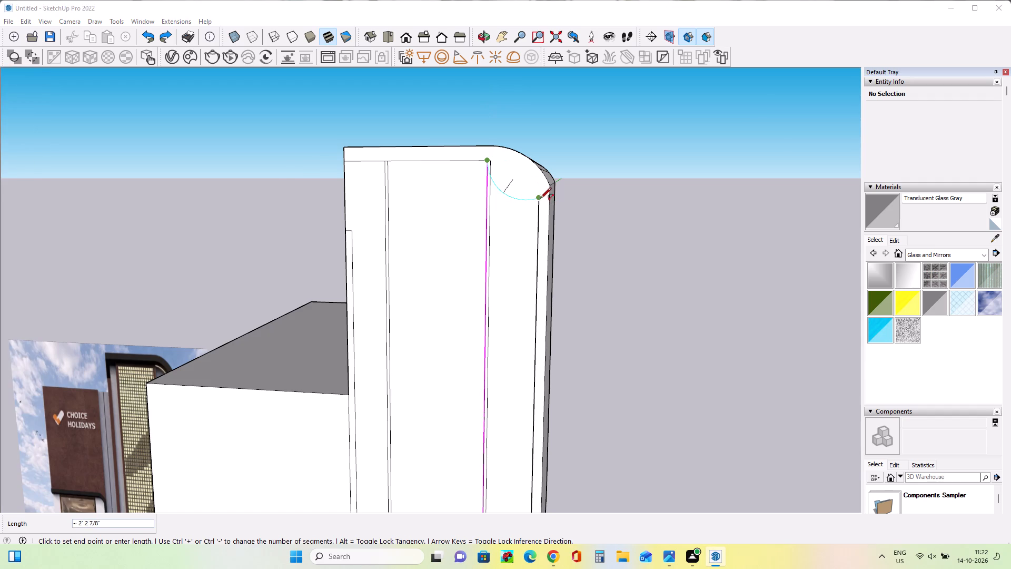
left_click(540, 198)
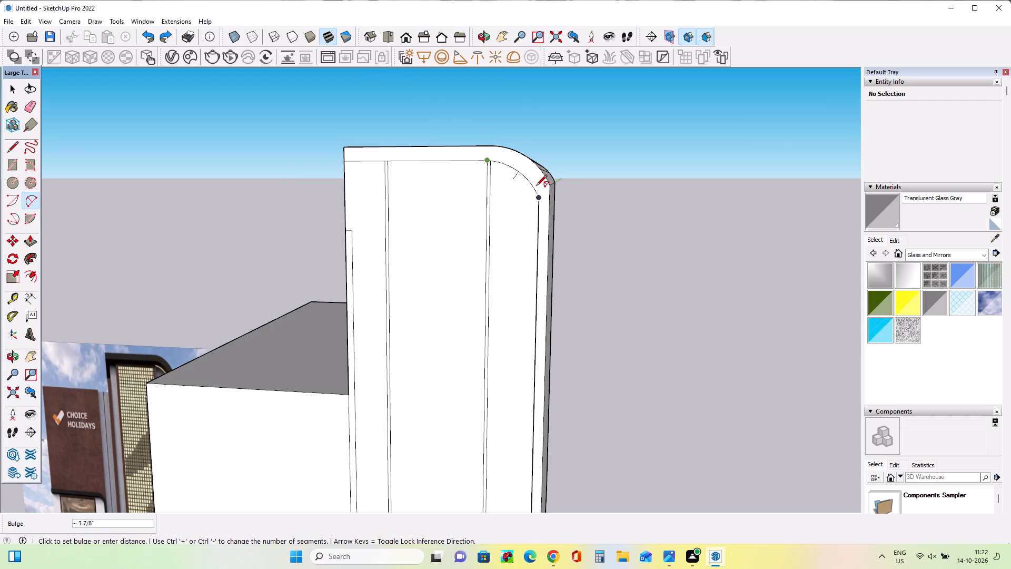
left_click(536, 186)
Examine the tower's curved front border and rounded top from the front and above, alongside the reference photo.
middle_click_drag(606, 220, 634, 216)
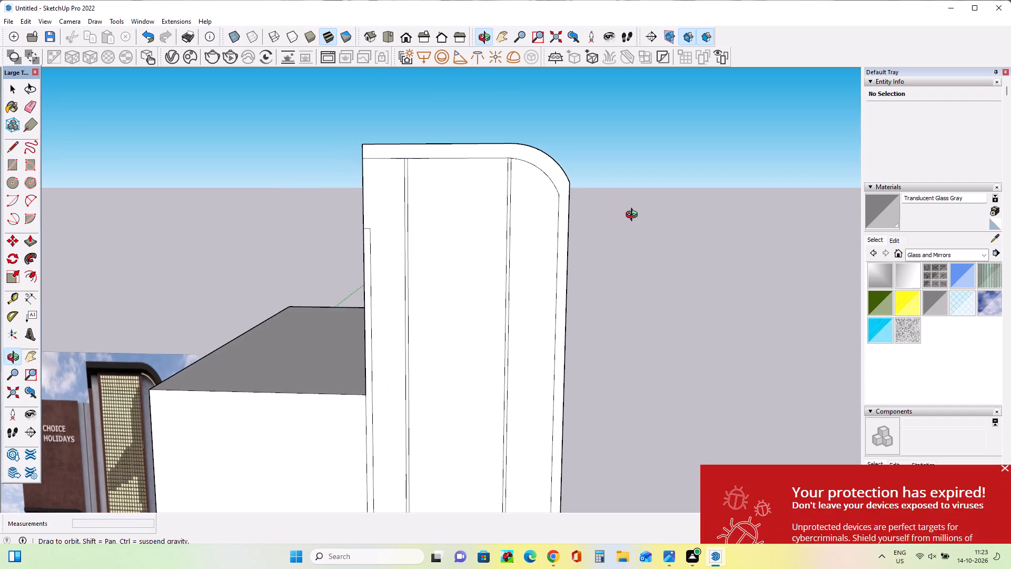
middle_click_drag(634, 216, 638, 216)
scroll(632, 208, "down", 8)
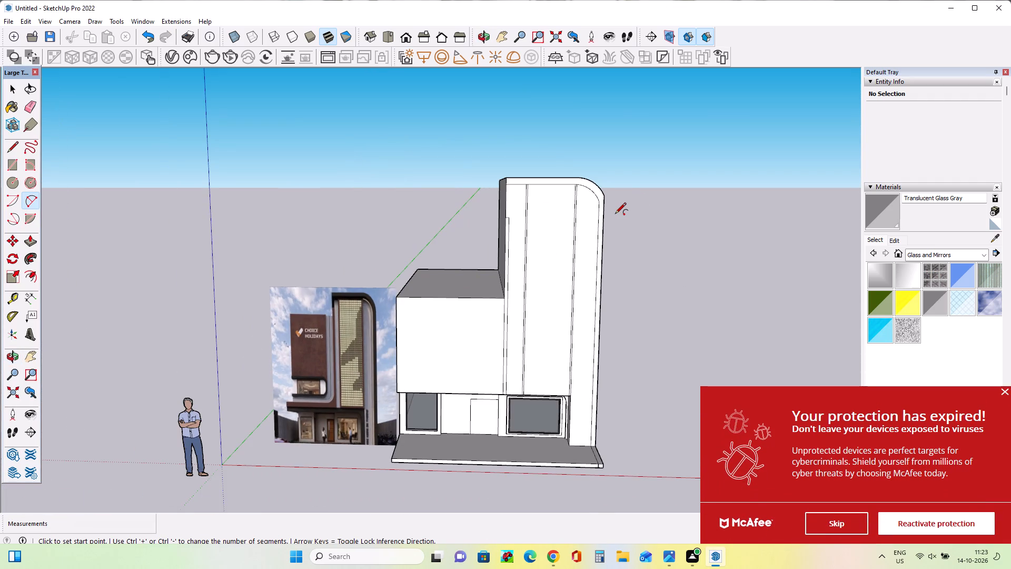
scroll(615, 214, "up", 3)
middle_click_drag(615, 217, 596, 275)
middle_click_drag(595, 252, 604, 226)
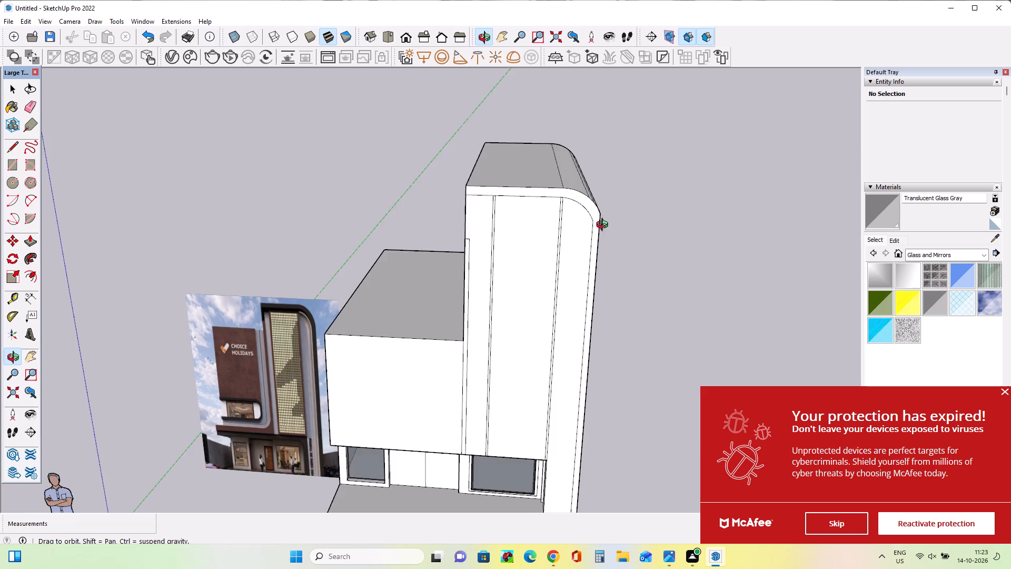
middle_click_drag(604, 226, 617, 186)
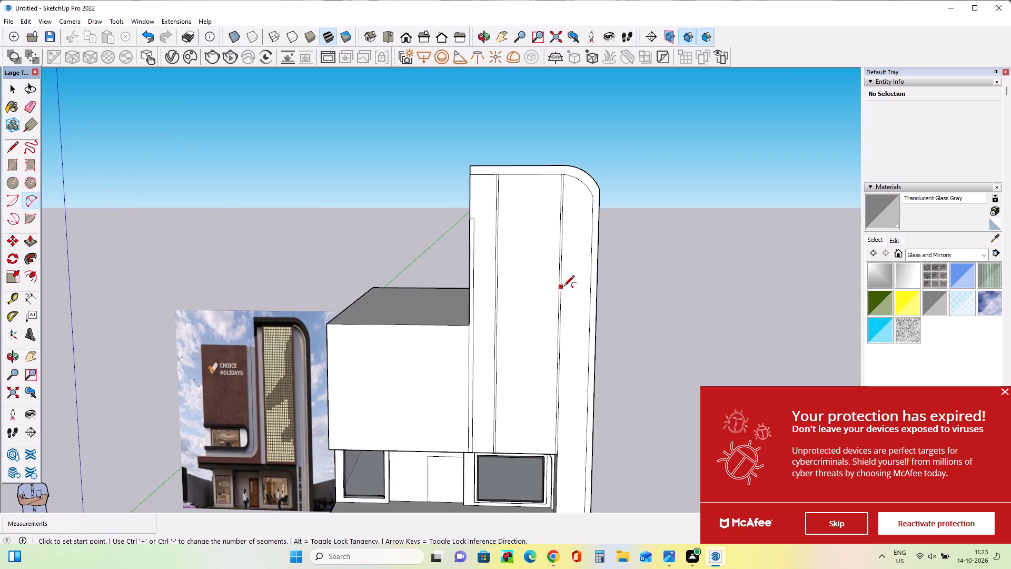
Skip the McAfee protection notice covering the workspace.
left_click(816, 518)
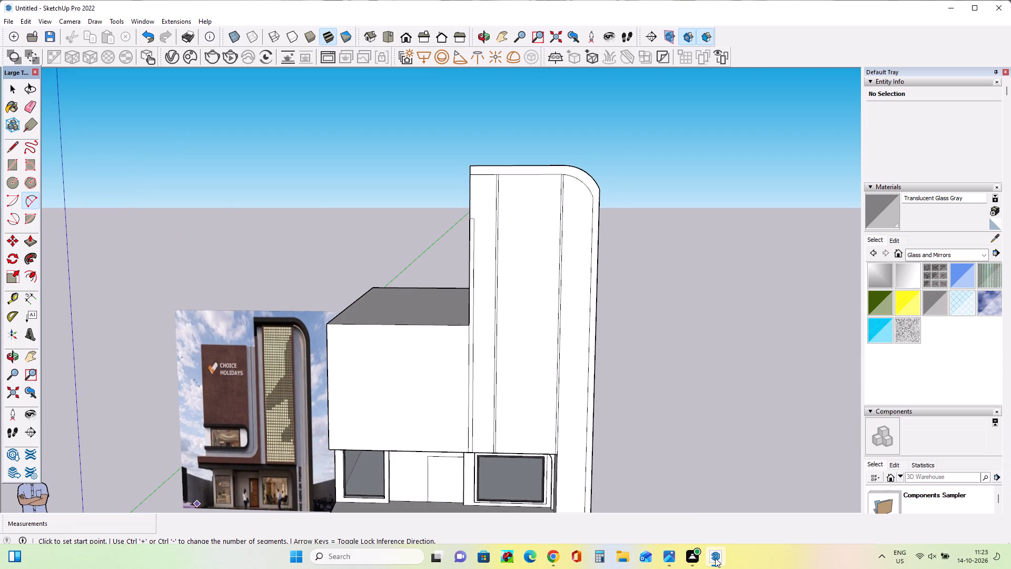
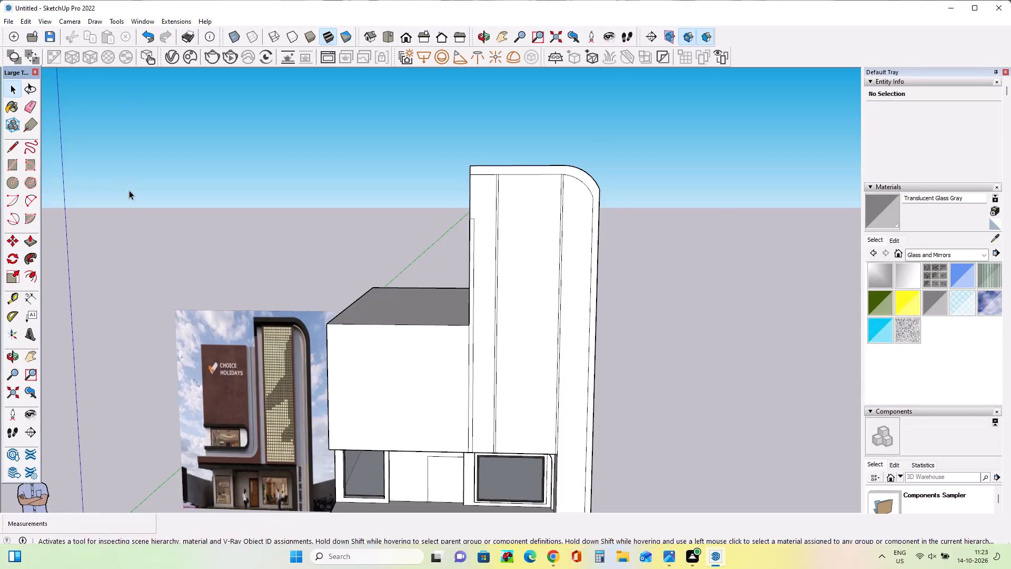
Push/Pull the roof of the lower front block upward by about 5' 6 15/16".
left_click(27, 350)
left_click_drag(251, 356, 223, 287)
middle_click_drag(235, 295, 236, 306)
scroll(235, 295, "down", 1)
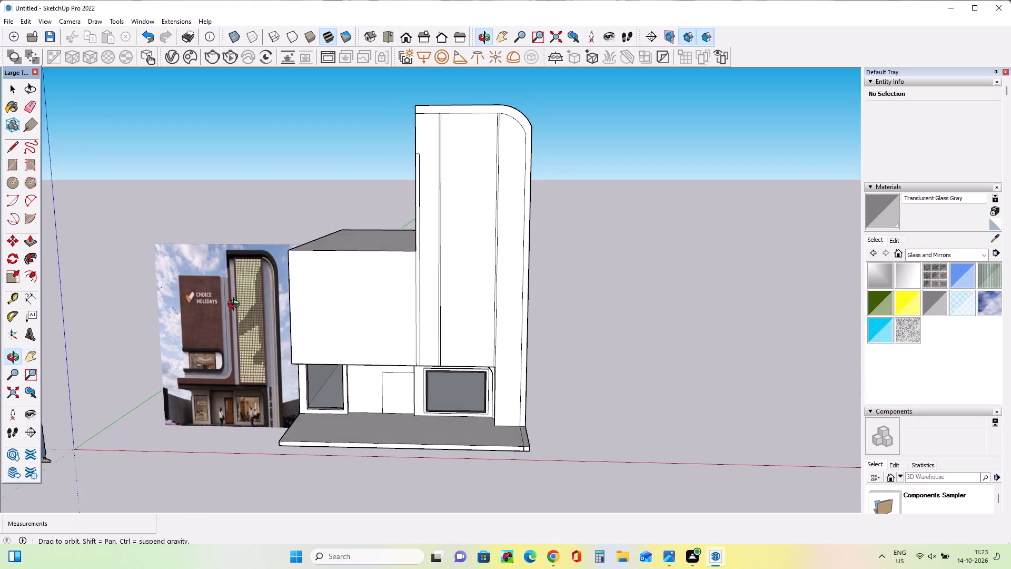
middle_click_drag(236, 306, 242, 318)
middle_click_drag(345, 337, 411, 321)
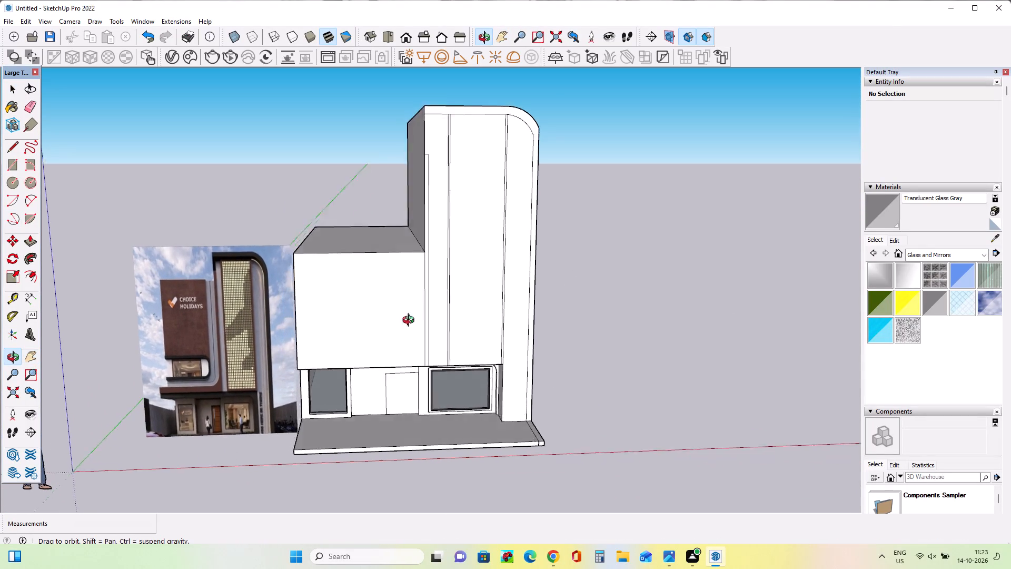
middle_click_drag(411, 321, 455, 310)
middle_click_drag(454, 321, 459, 326)
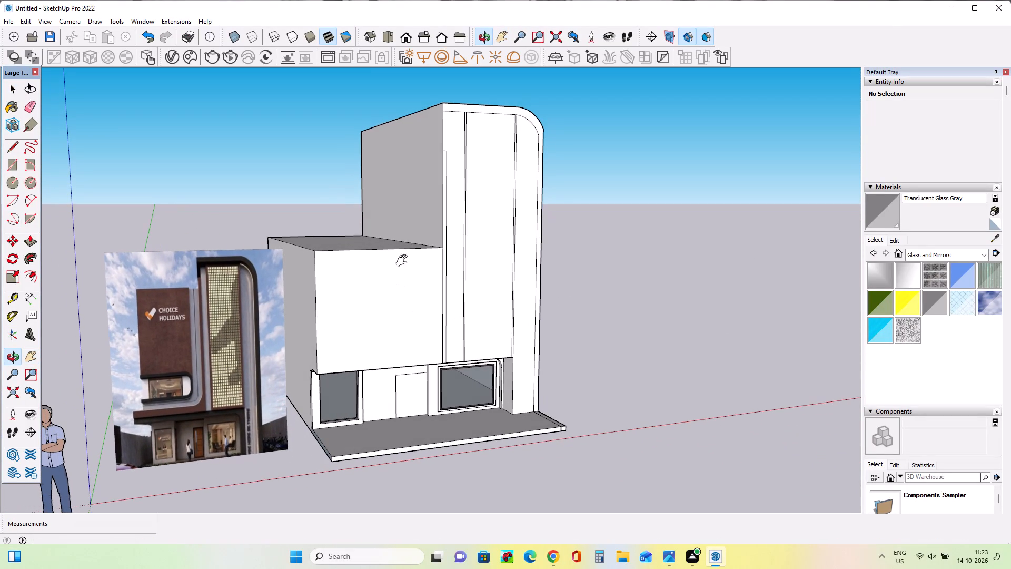
middle_click(411, 317)
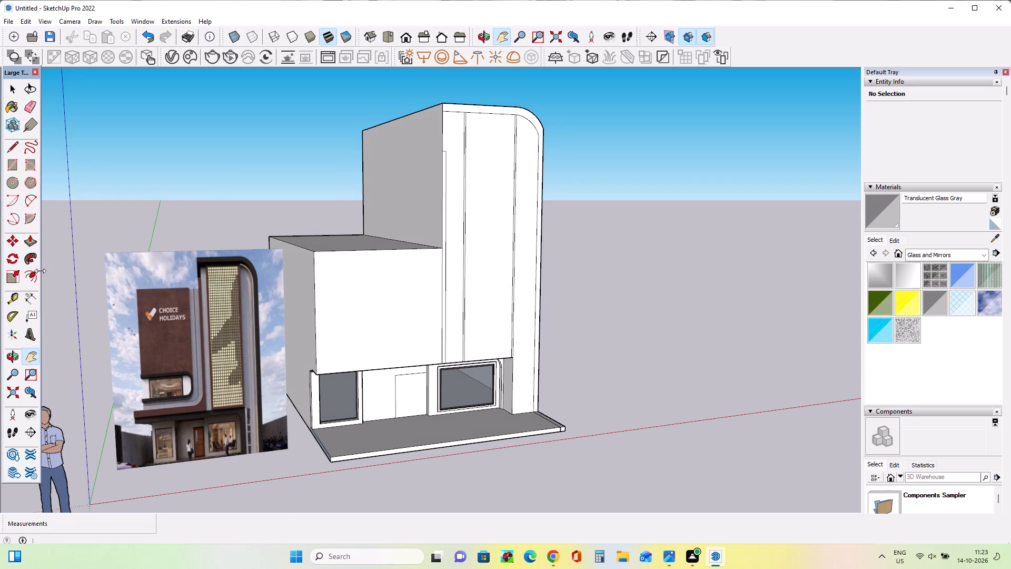
left_click(32, 238)
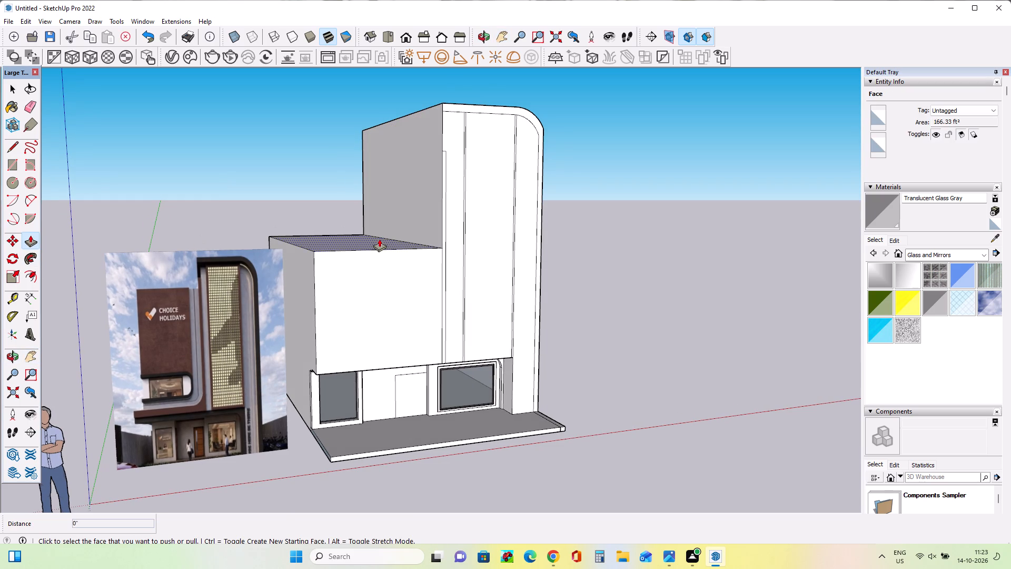
left_click(379, 239)
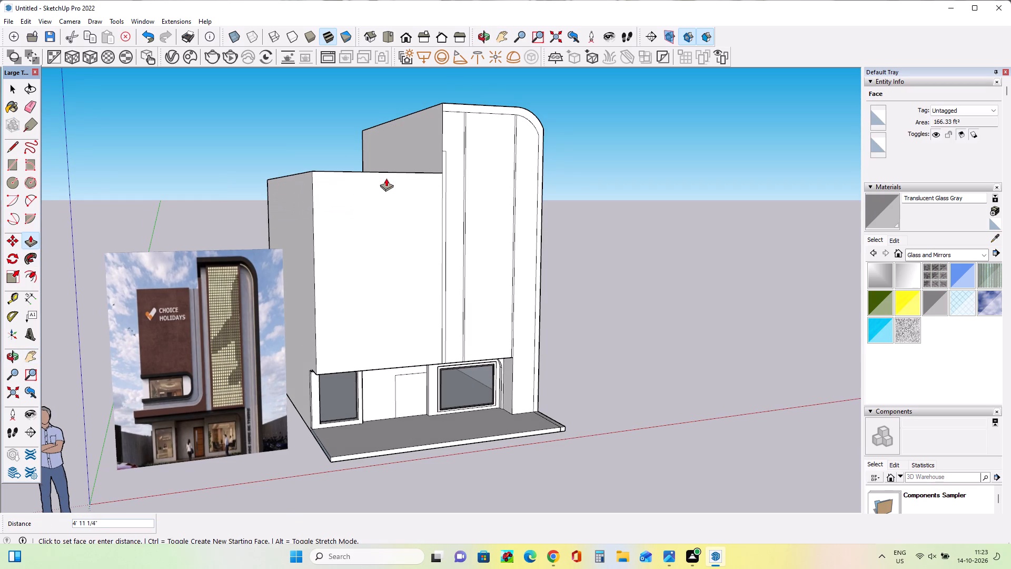
left_click(389, 170)
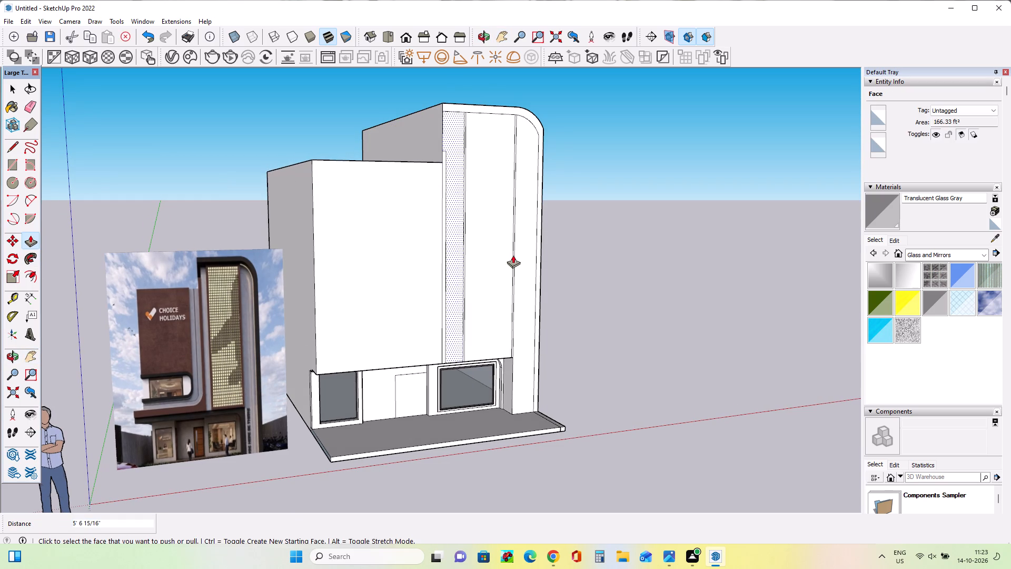
Examine the reference image's vertical façade bands beside the brown sign wall and compare them with the model's front.
middle_click_drag(513, 255, 427, 267)
middle_click_drag(400, 281, 430, 259)
middle_click_drag(424, 312, 415, 311)
scroll(203, 316, "up", 2)
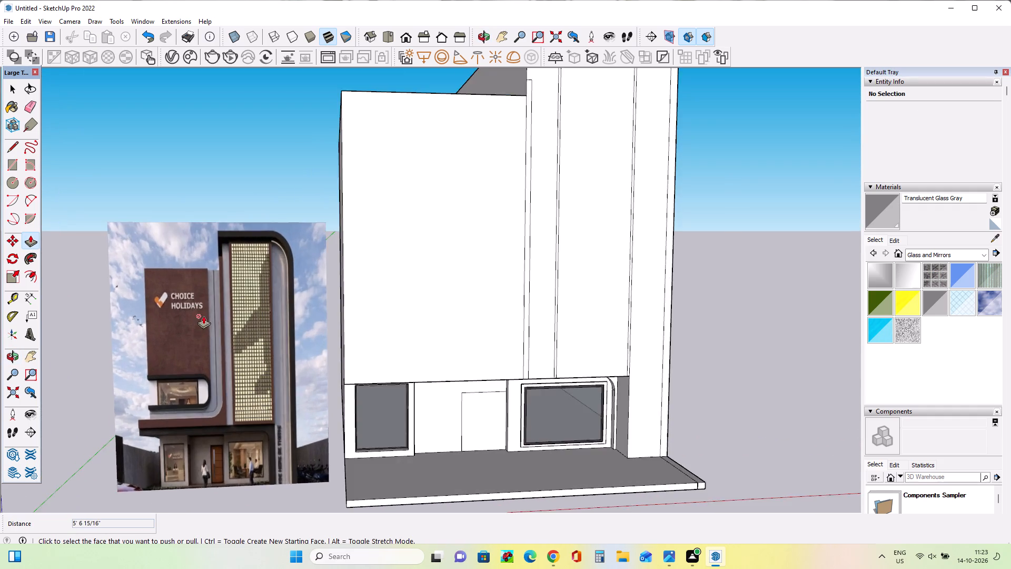
scroll(203, 316, "up", 3)
scroll(209, 330, "down", 1)
scroll(209, 330, "up", 4)
scroll(209, 331, "down", 1)
scroll(209, 331, "up", 10)
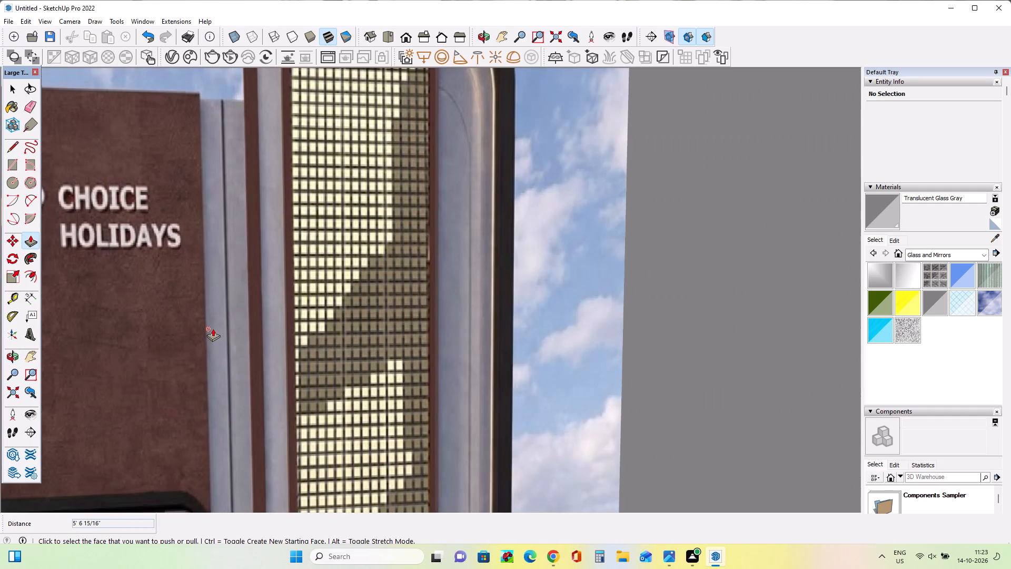
scroll(213, 328, "down", 18)
scroll(213, 328, "down", 3)
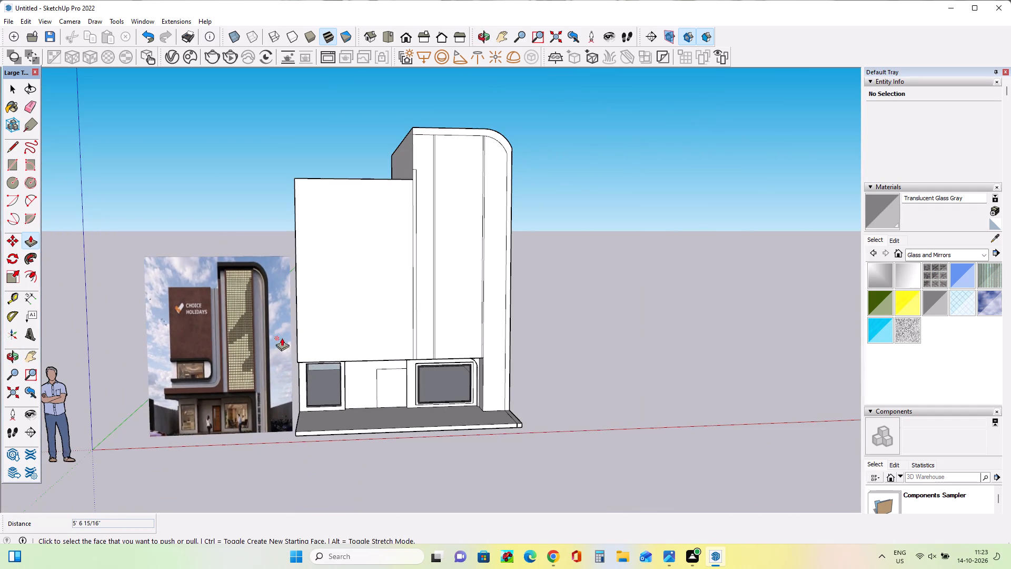
middle_click_drag(277, 340, 258, 344)
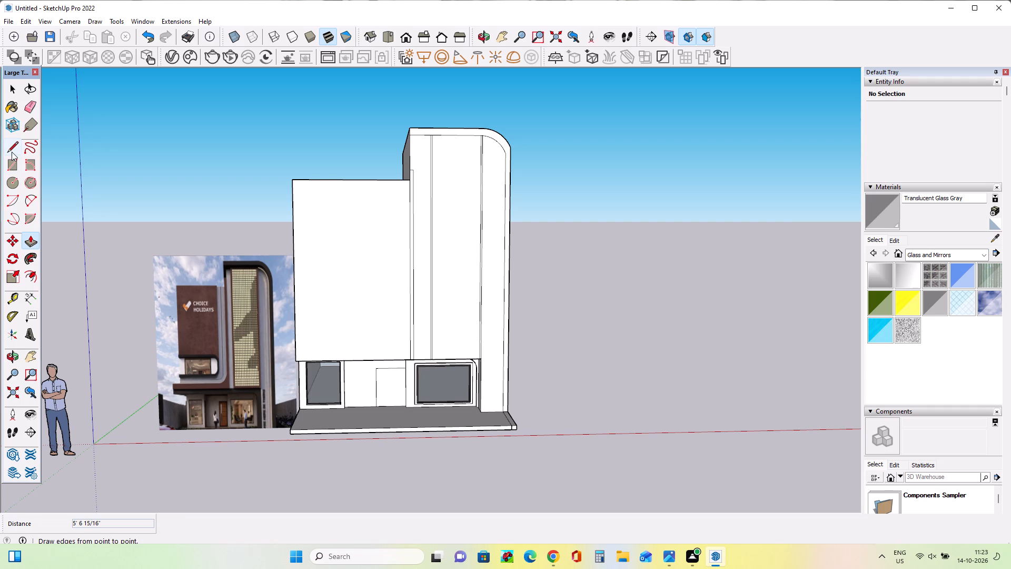
Draw two closely spaced vertical lines, each about 13' 4 1/2" long, down the lower block's front face near the tower.
left_click(12, 152)
scroll(400, 215, "up", 3)
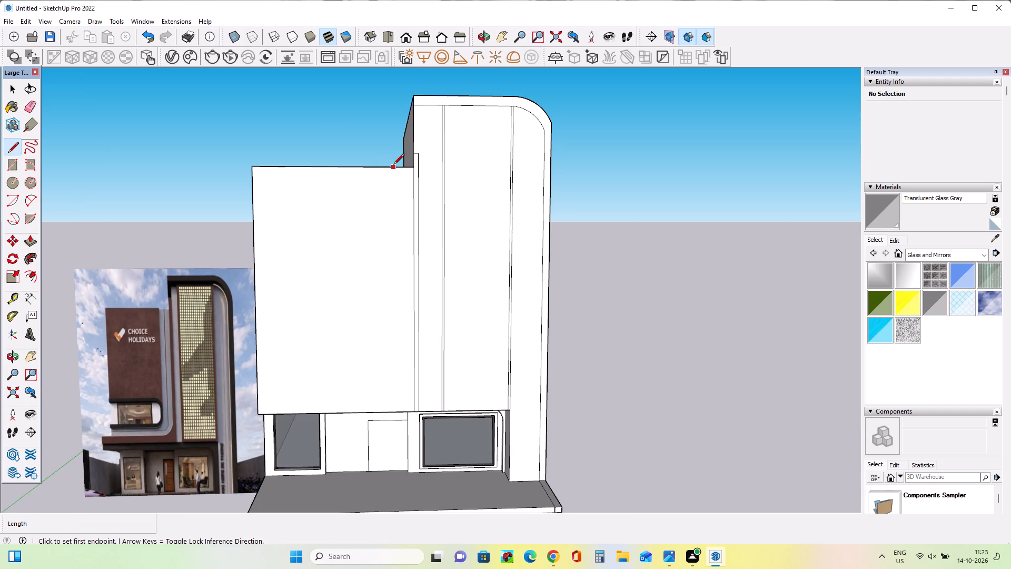
left_click(393, 165)
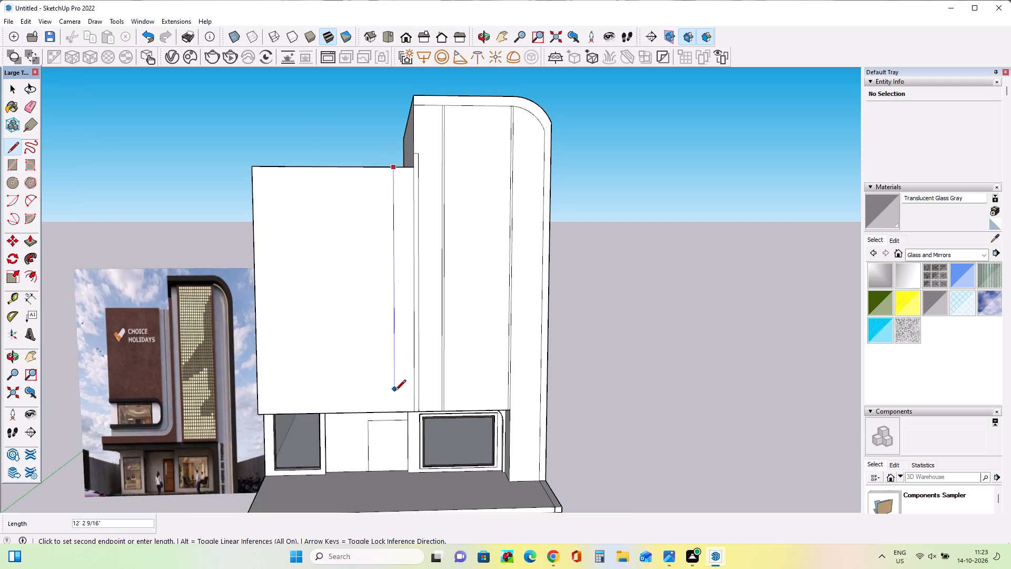
left_click(391, 414)
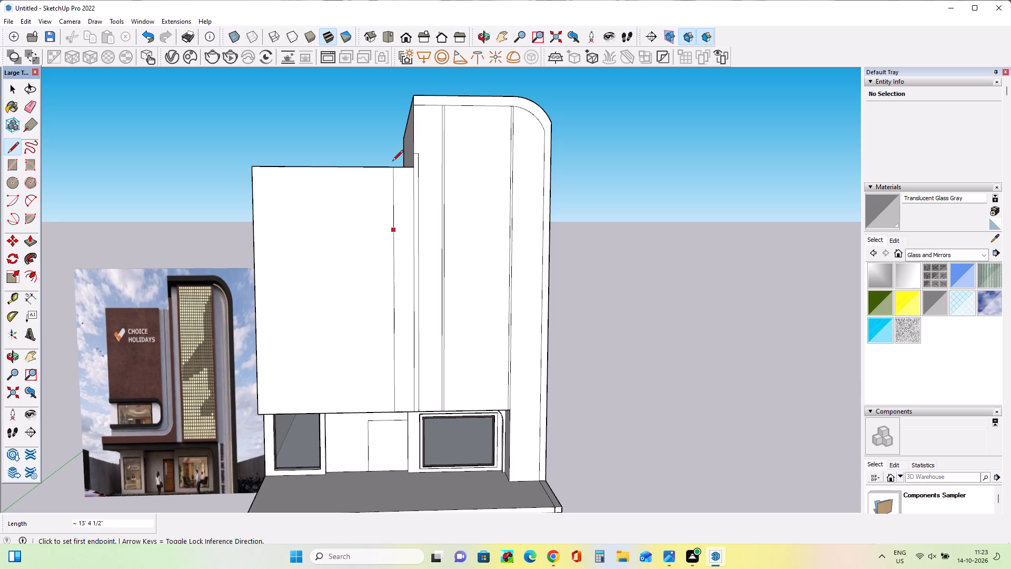
scroll(384, 168, "up", 12)
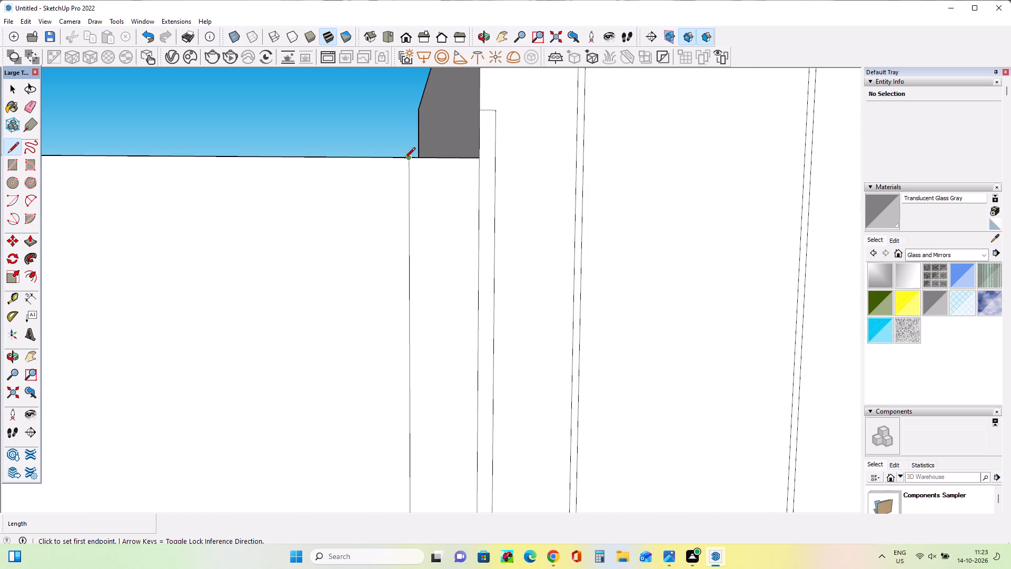
scroll(401, 161, "up", 4)
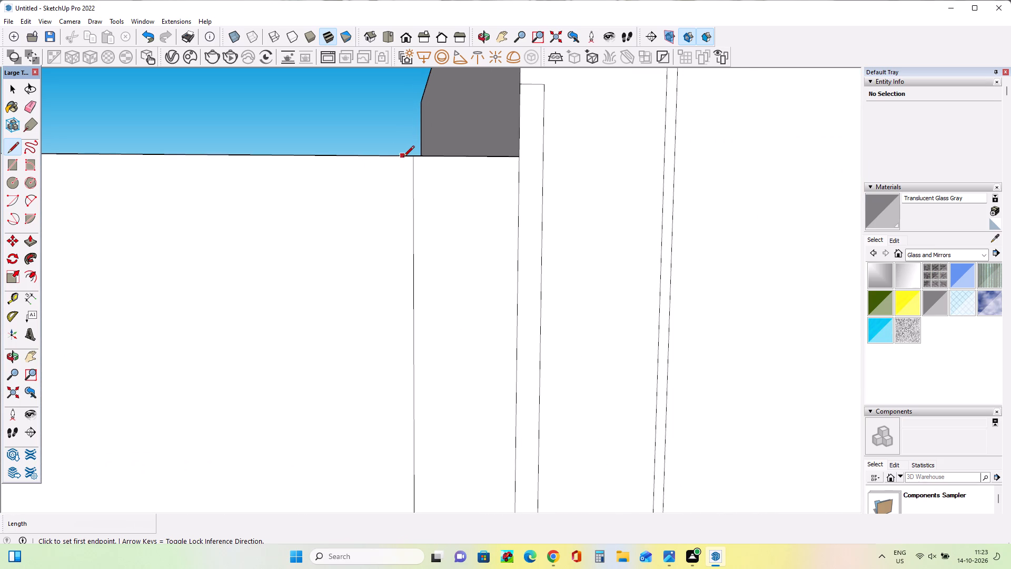
left_click(403, 158)
scroll(390, 249, "down", 14)
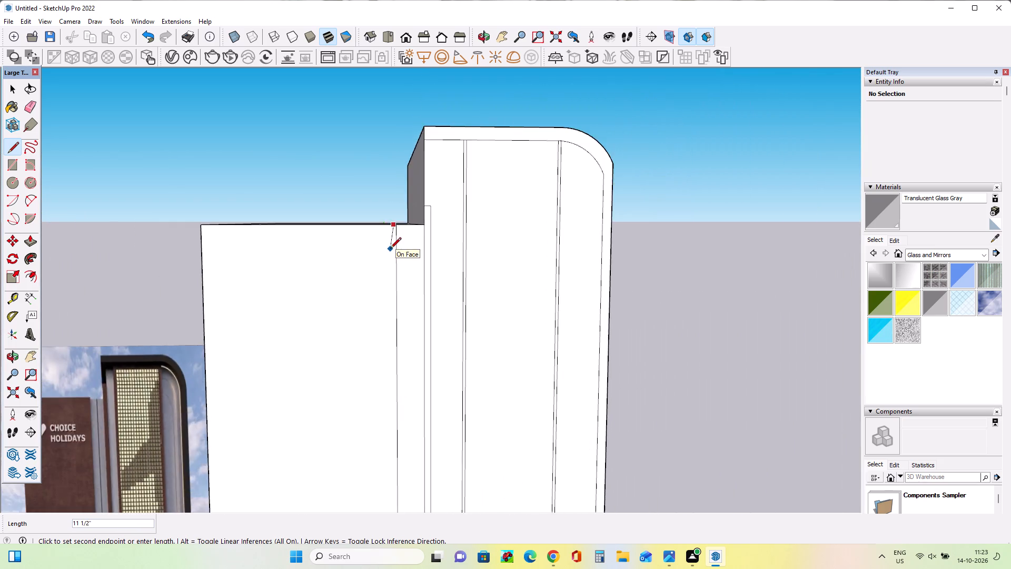
scroll(390, 249, "down", 9)
scroll(383, 400, "up", 5)
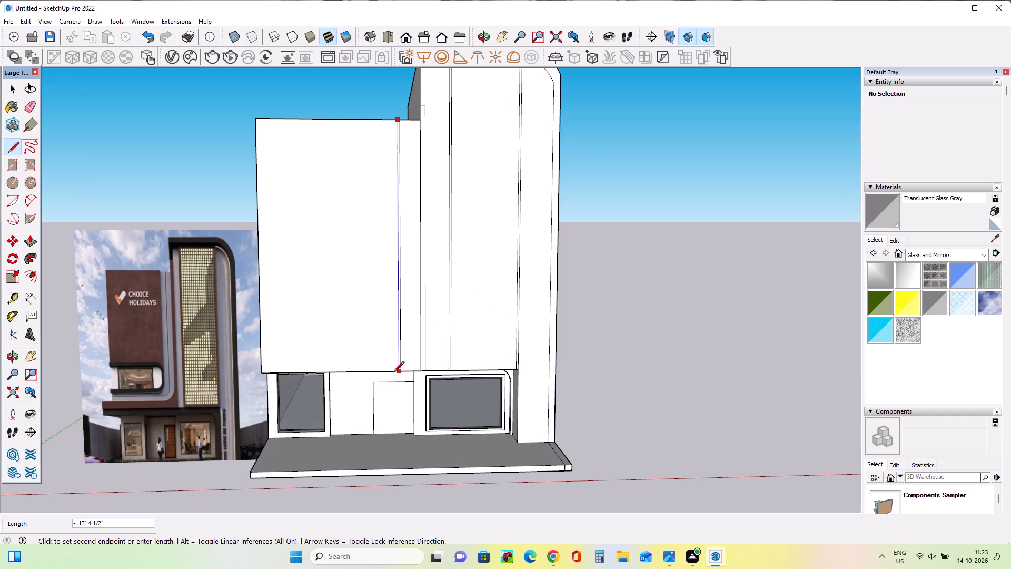
left_click(393, 373)
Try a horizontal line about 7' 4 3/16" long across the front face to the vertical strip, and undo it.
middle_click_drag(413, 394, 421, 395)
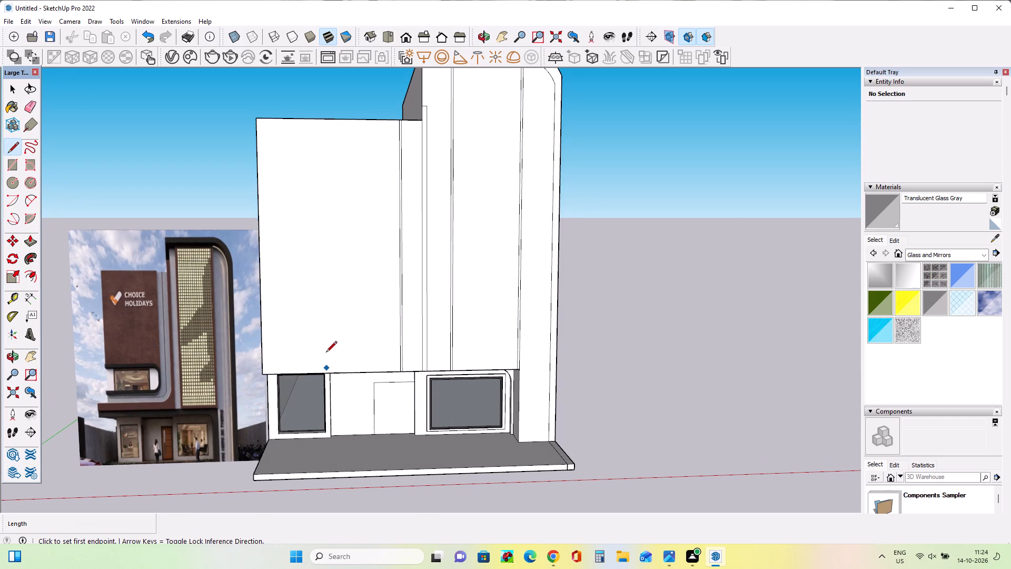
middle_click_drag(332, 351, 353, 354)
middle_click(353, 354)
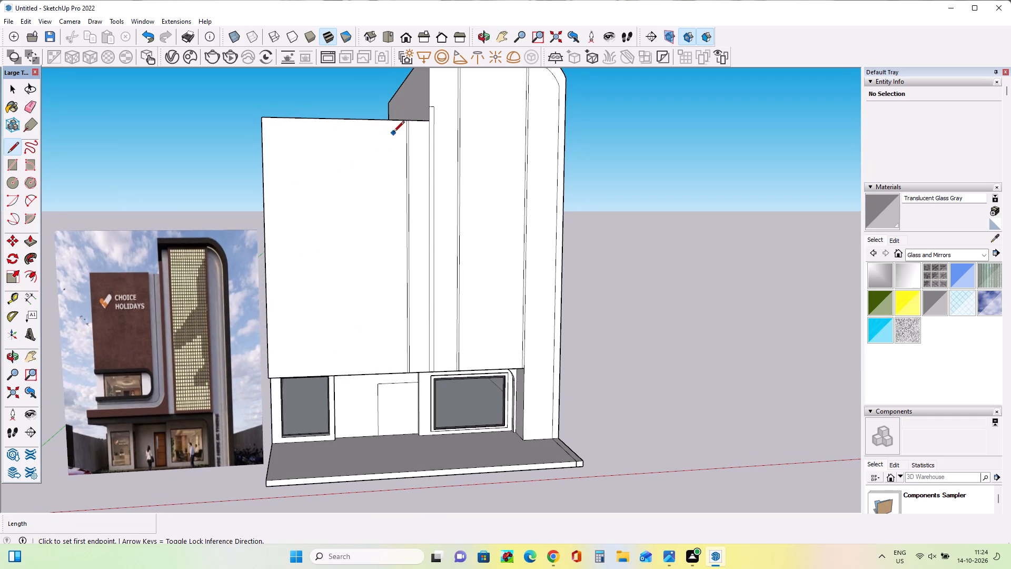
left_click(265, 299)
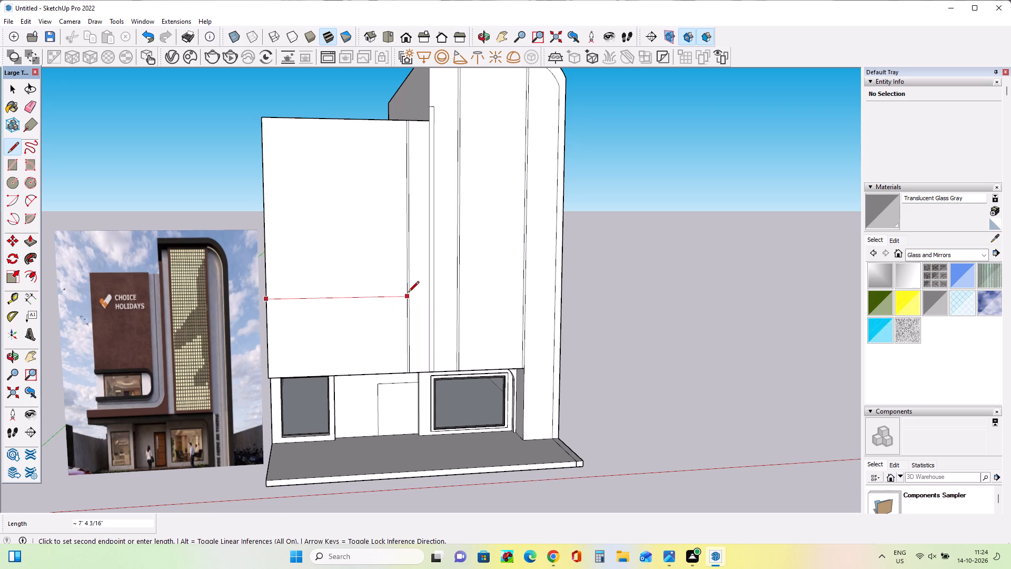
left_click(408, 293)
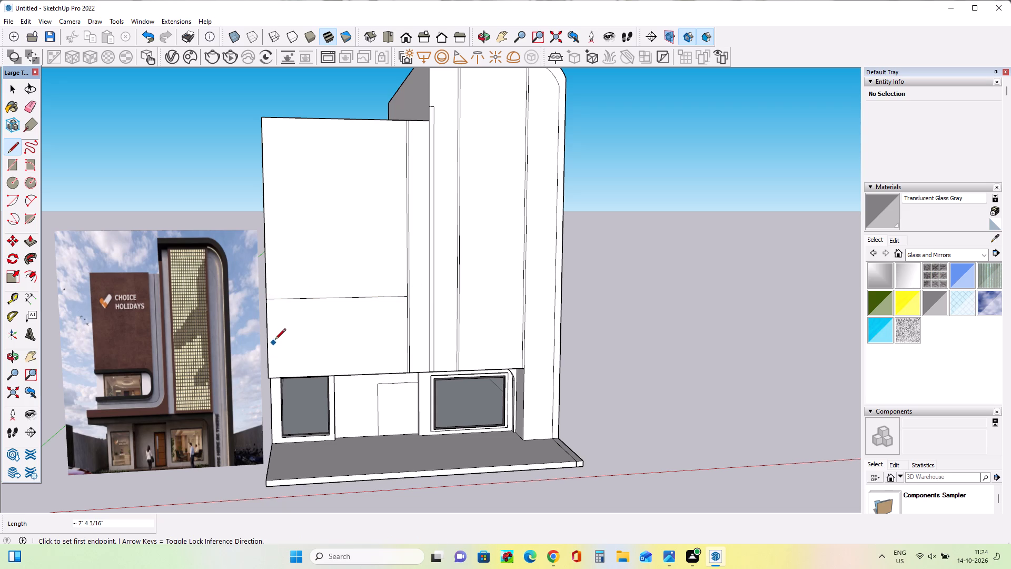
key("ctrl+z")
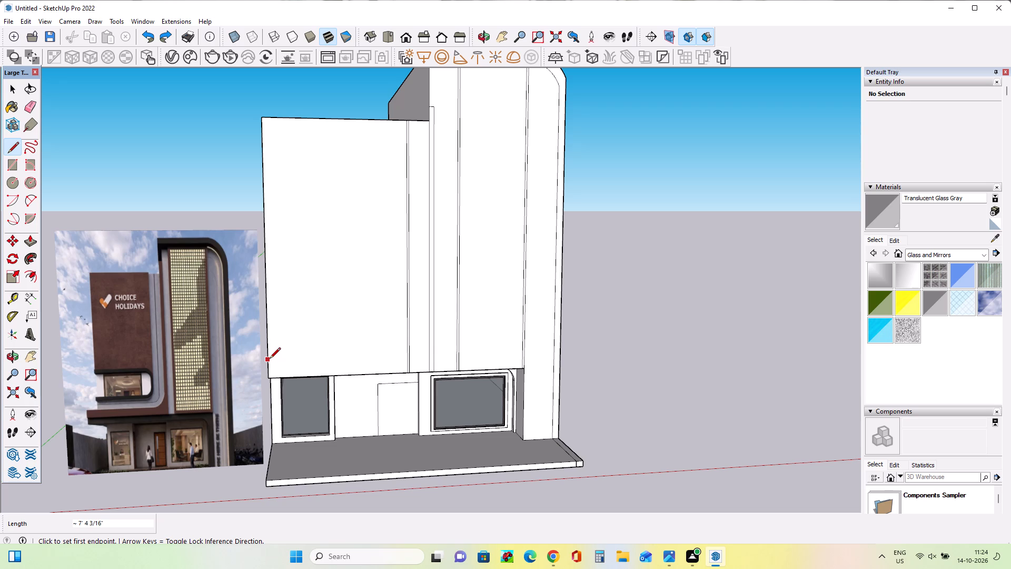
Draw a horizontal line about 8' 6 1/2" long just above the front face's bottom edge, from its outer edge to the tower.
left_click(270, 363)
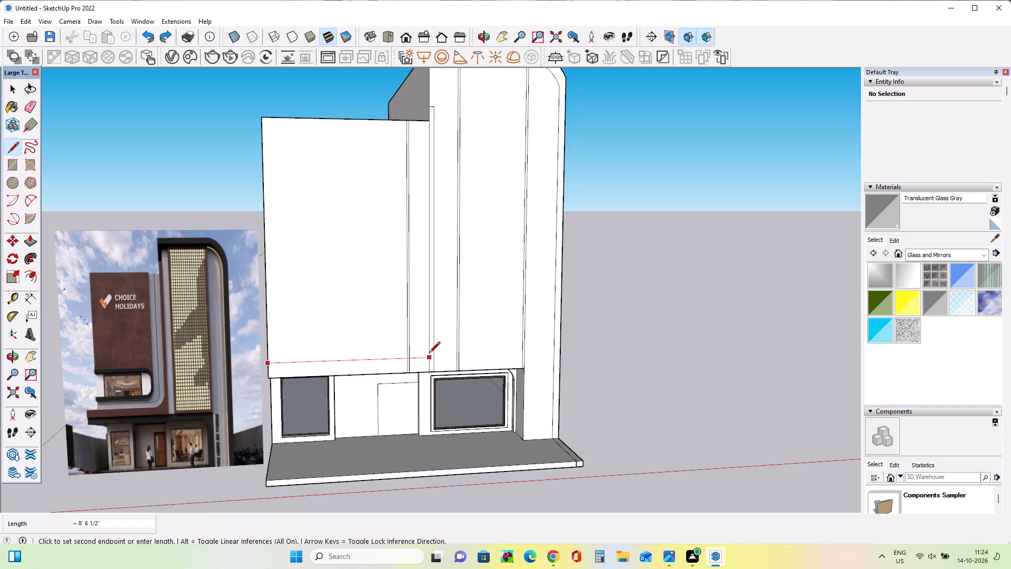
left_click(429, 354)
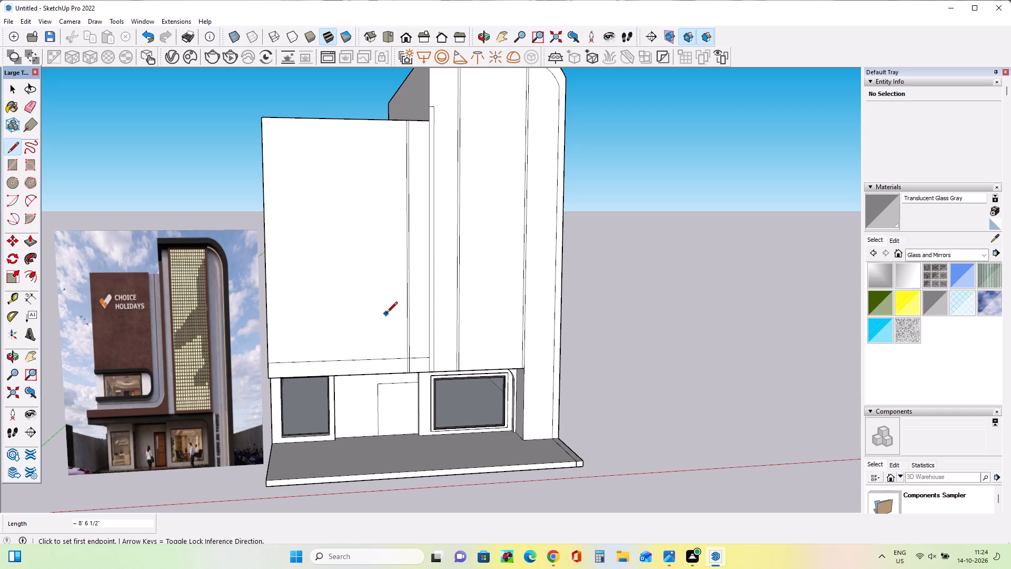
Erase the two short vertical line segments below the horizontal line on the front face.
middle_click_drag(345, 397, 342, 394)
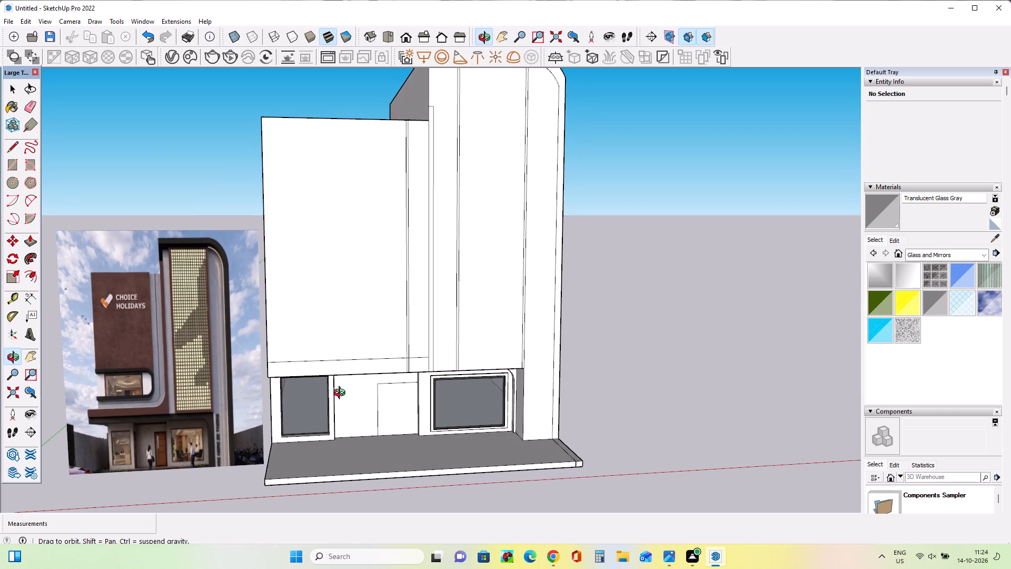
middle_click_drag(342, 394, 339, 382)
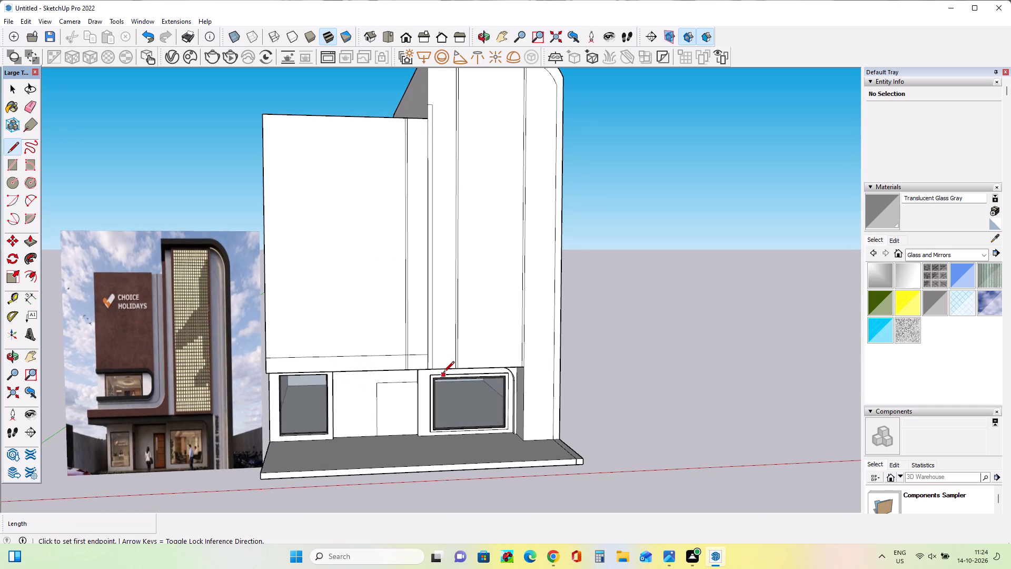
middle_click_drag(443, 374, 432, 381)
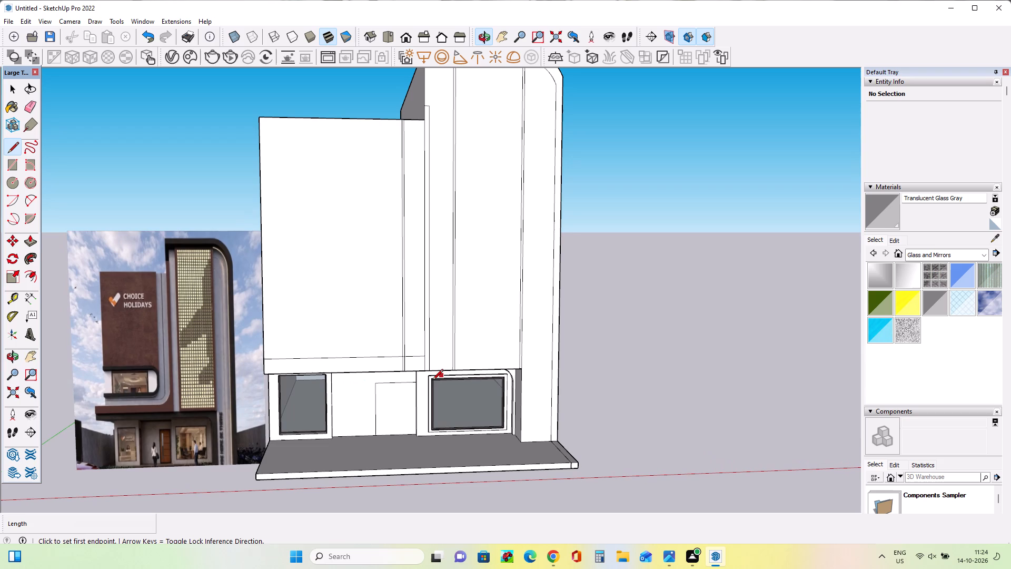
scroll(326, 398, "up", 1)
middle_click_drag(326, 396, 334, 387)
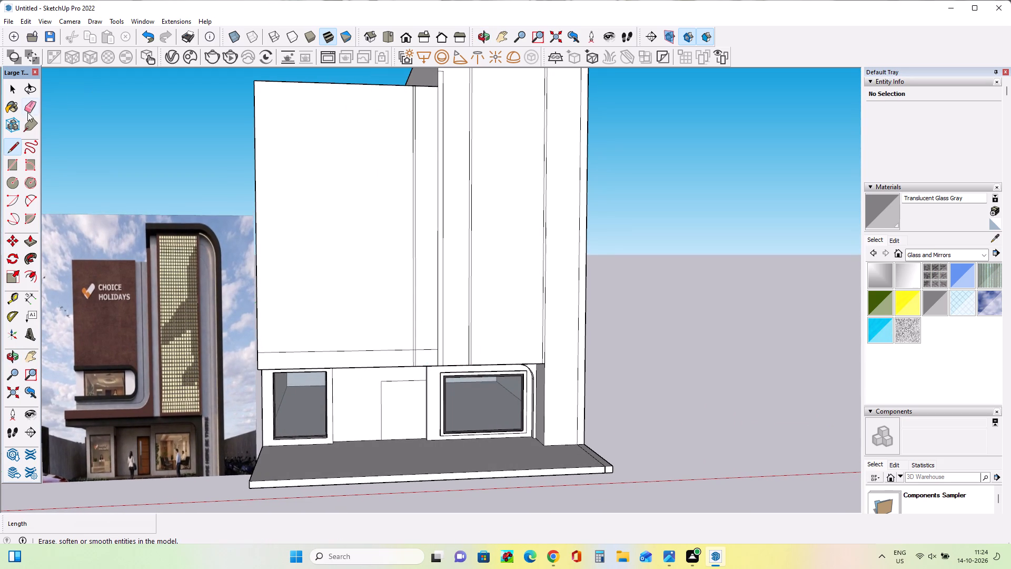
left_click(29, 106)
left_click_drag(413, 359, 416, 358)
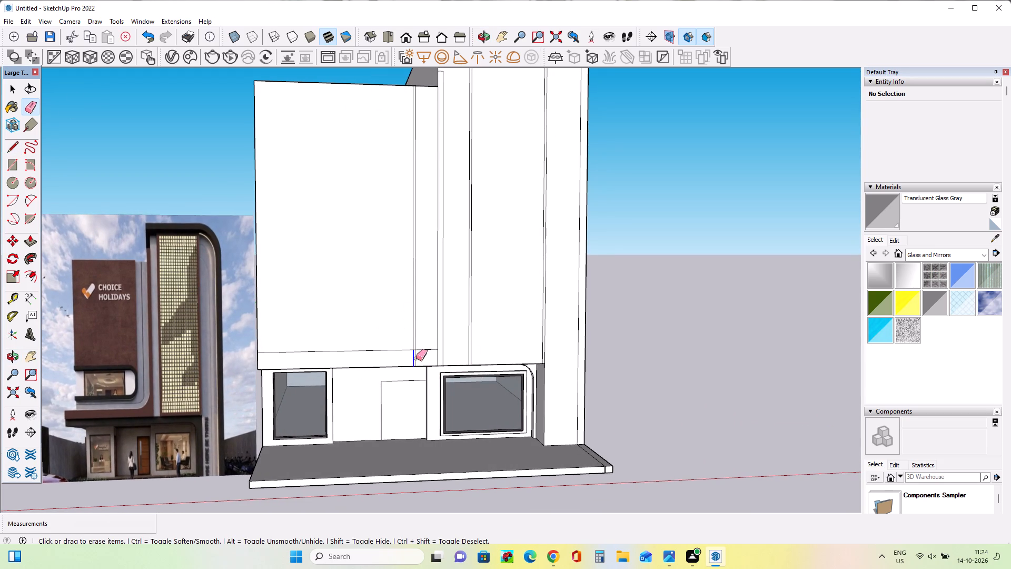
left_click_drag(416, 358, 419, 358)
Draw a short horizontal line about 1 1/4" long across the narrow vertical strip, a little above the horizontal band.
middle_click_drag(453, 354, 447, 357)
scroll(440, 366, "up", 4)
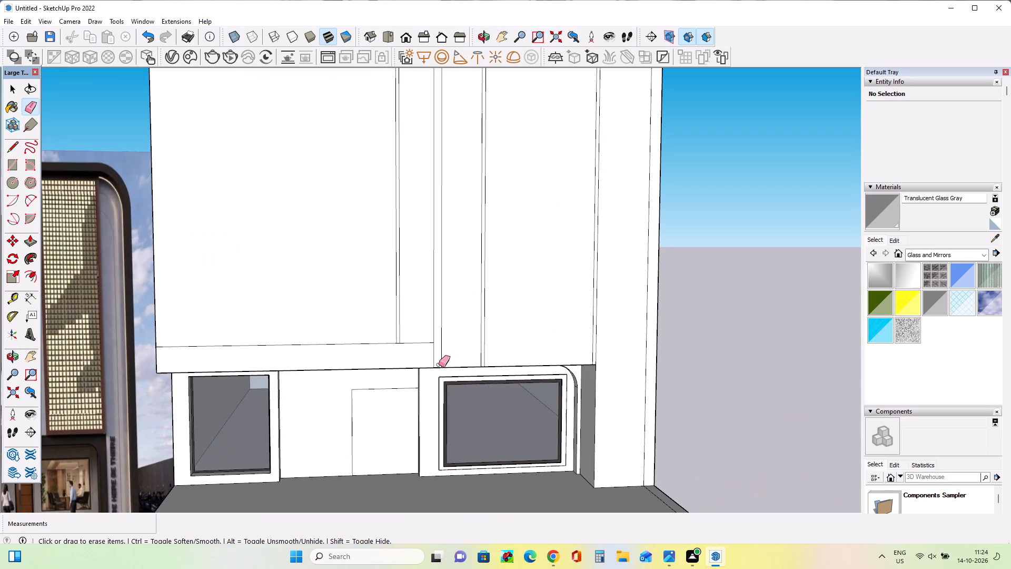
left_click(16, 143)
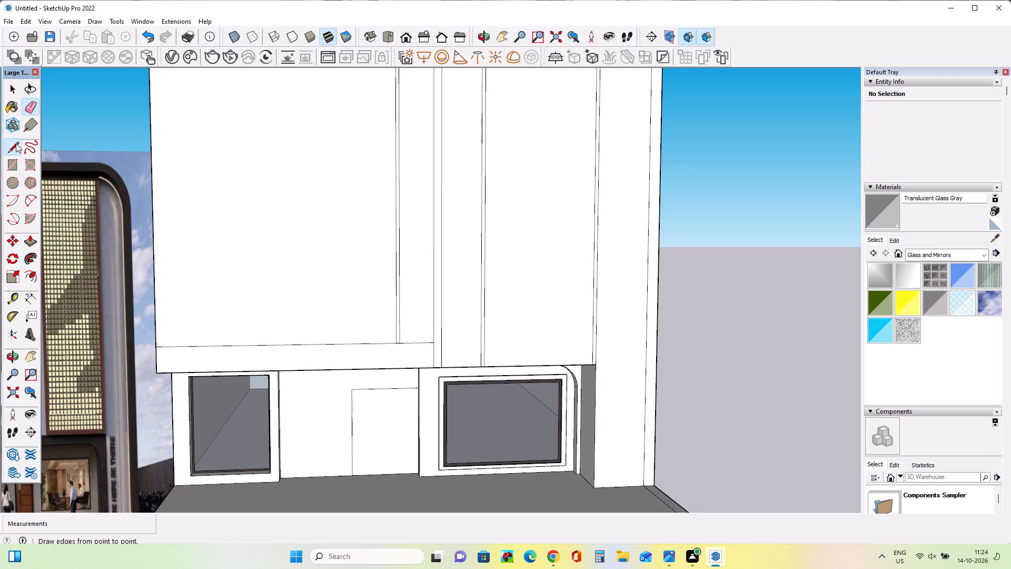
scroll(401, 295, "down", 4)
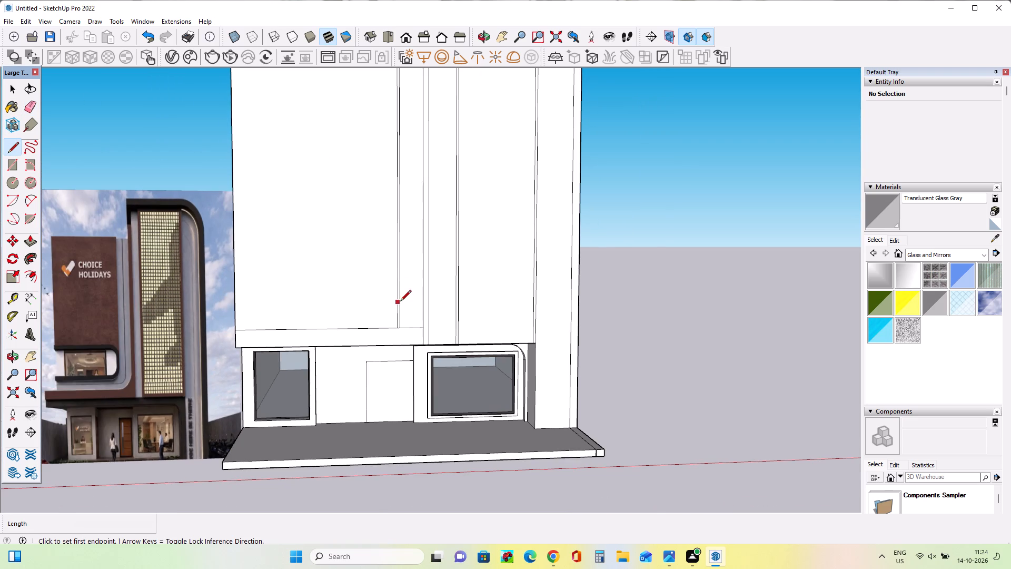
scroll(400, 302, "up", 3)
scroll(400, 302, "down", 2)
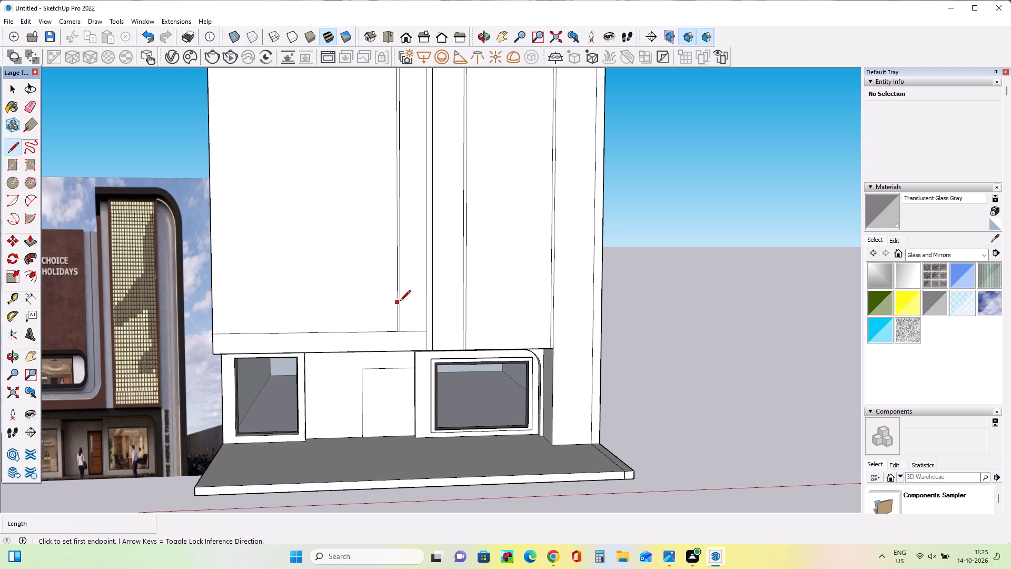
left_click(400, 302)
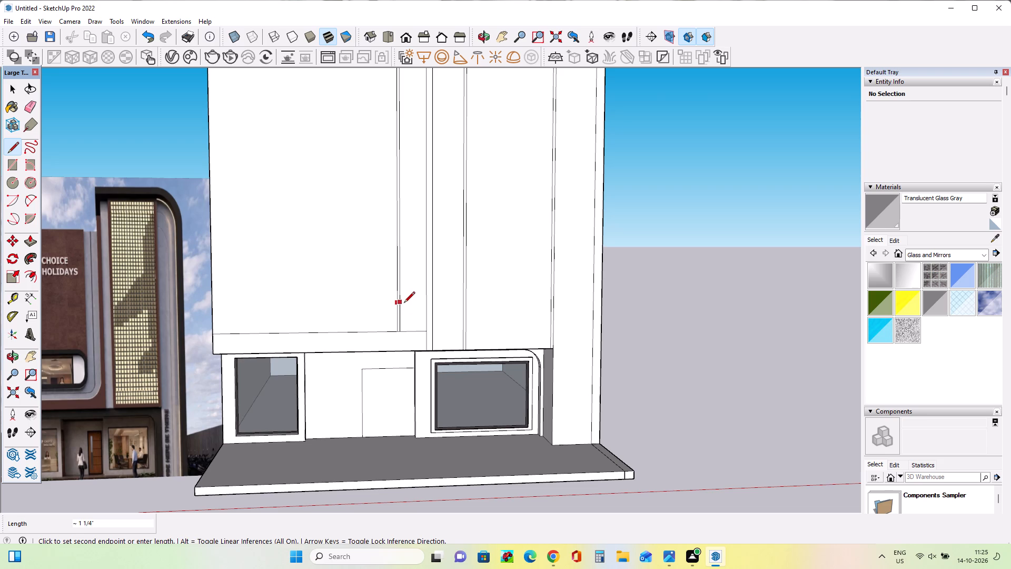
scroll(405, 305, "up", 8)
left_click(391, 301)
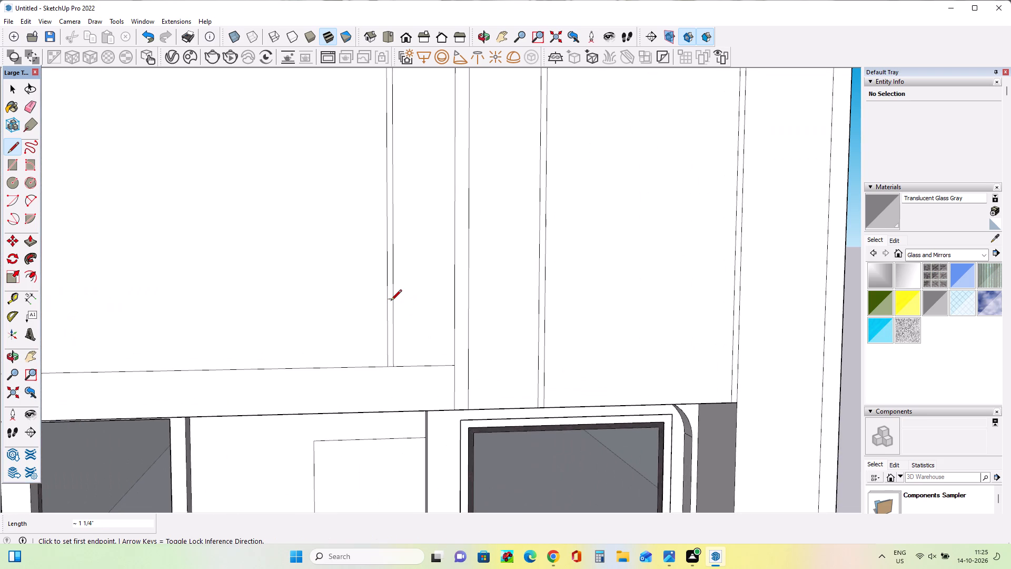
scroll(377, 290, "up", 8)
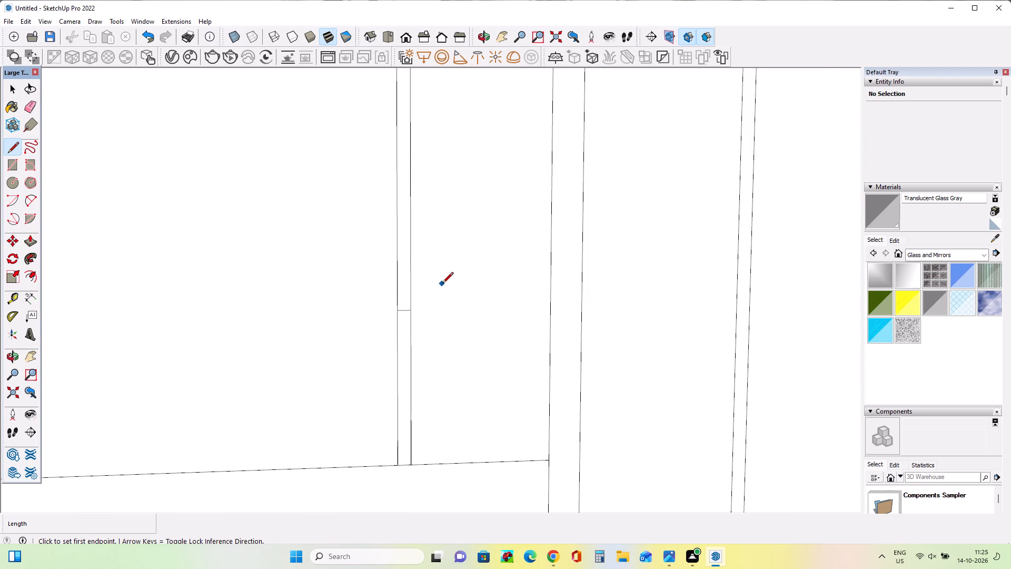
scroll(442, 284, "down", 10)
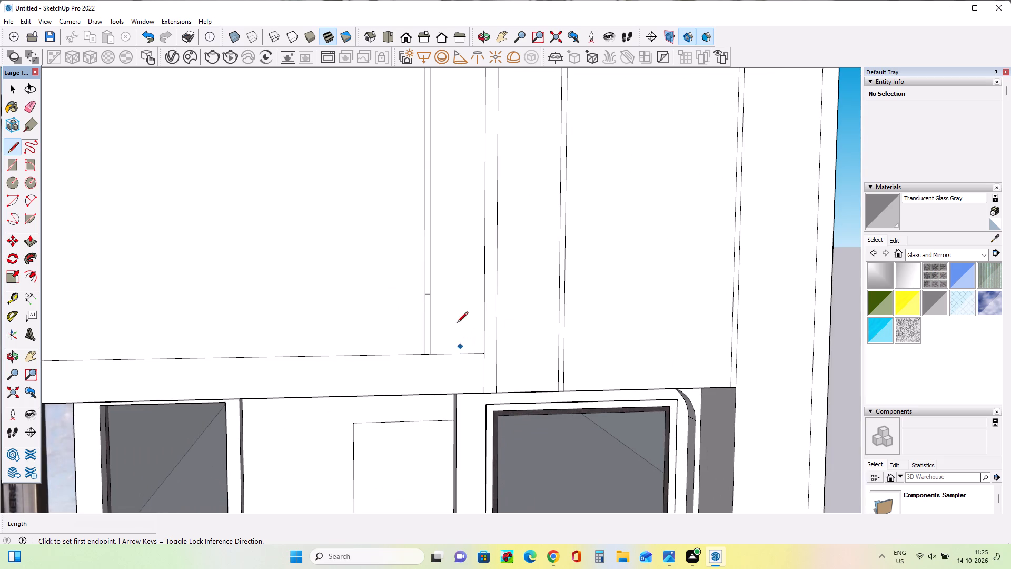
Erase the two vertical line segments of the narrow strip between the short line and the horizontal band.
left_click(29, 110)
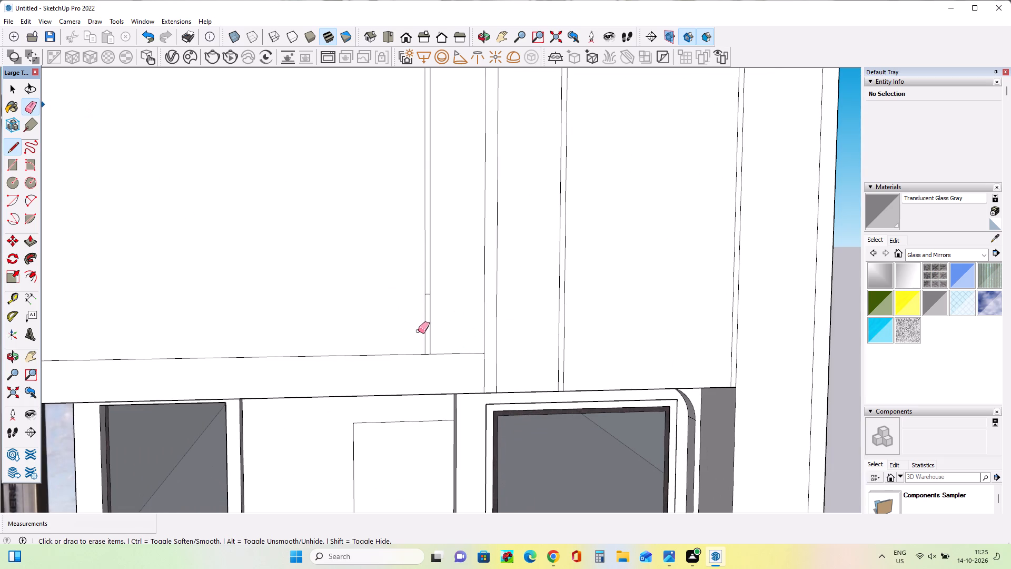
left_click_drag(418, 330, 440, 330)
scroll(445, 292, "down", 8)
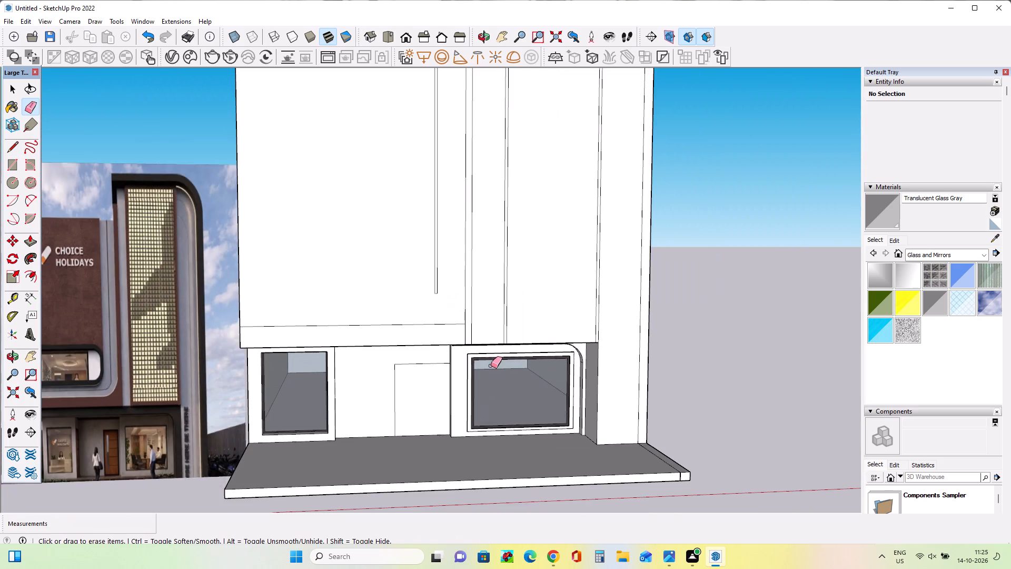
middle_click_drag(491, 366, 480, 367)
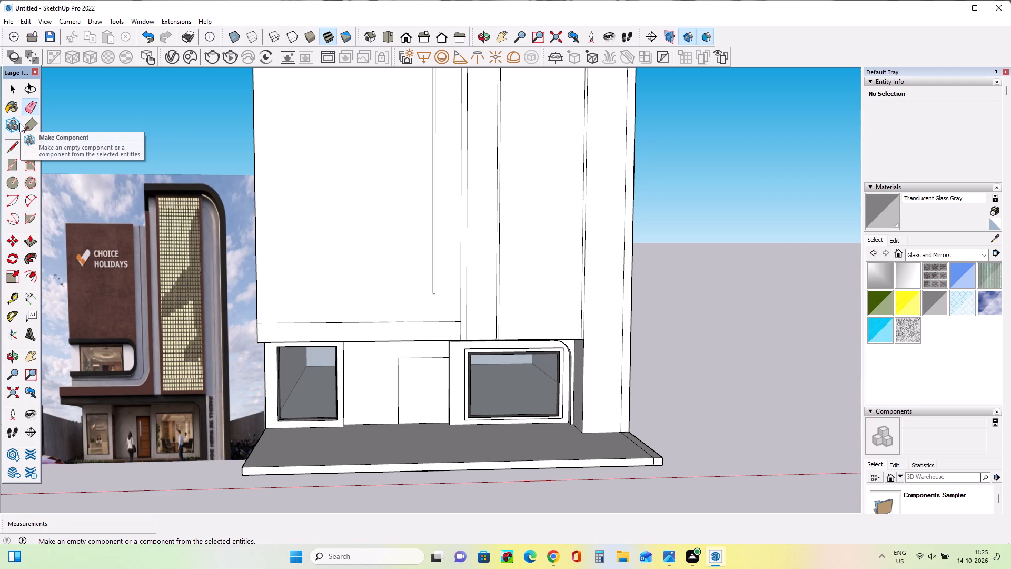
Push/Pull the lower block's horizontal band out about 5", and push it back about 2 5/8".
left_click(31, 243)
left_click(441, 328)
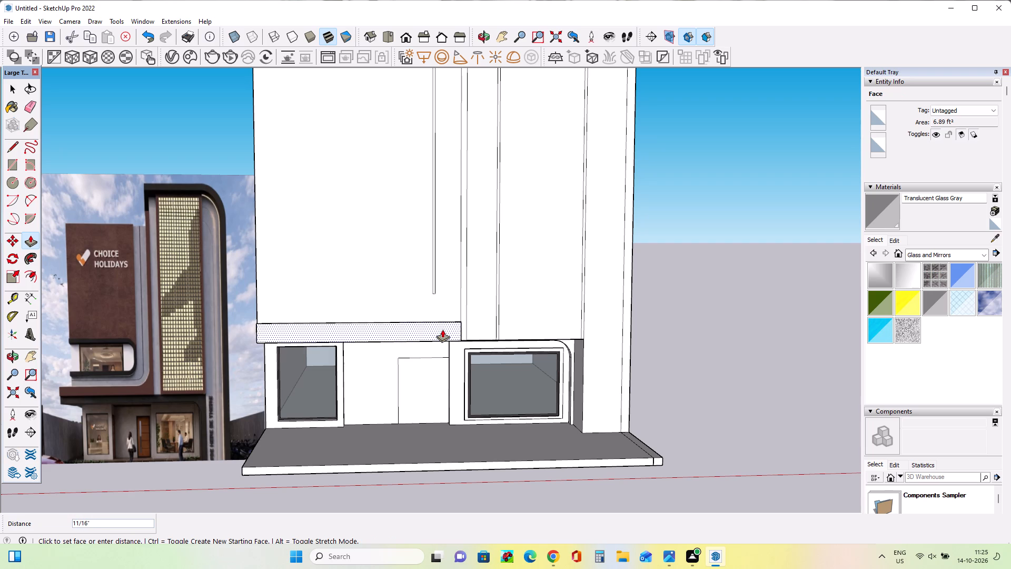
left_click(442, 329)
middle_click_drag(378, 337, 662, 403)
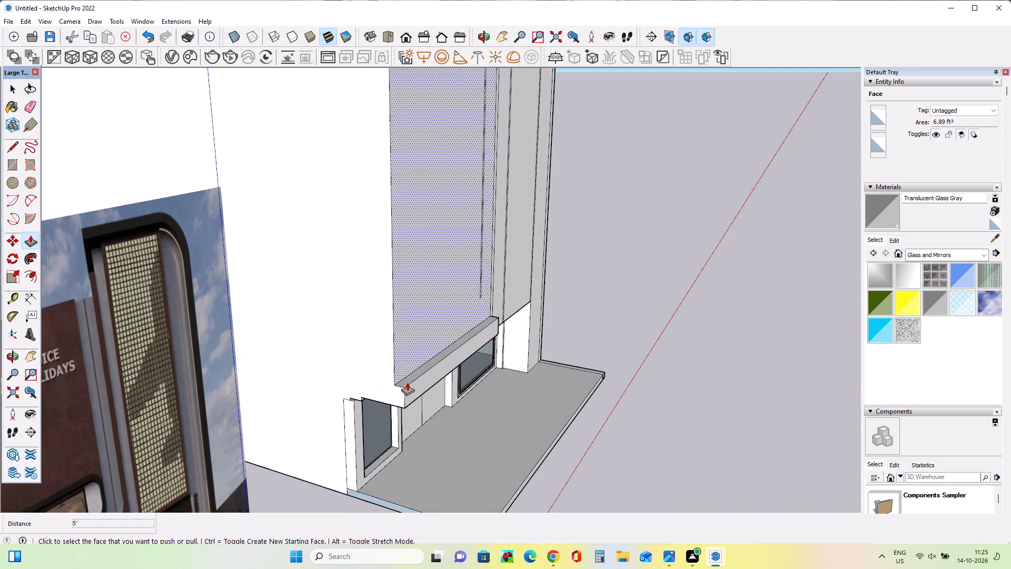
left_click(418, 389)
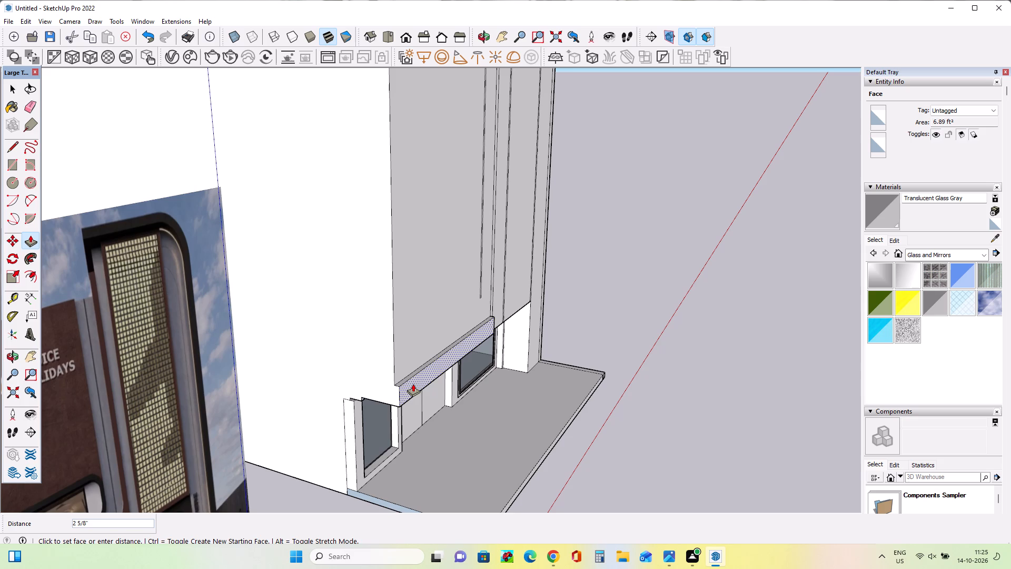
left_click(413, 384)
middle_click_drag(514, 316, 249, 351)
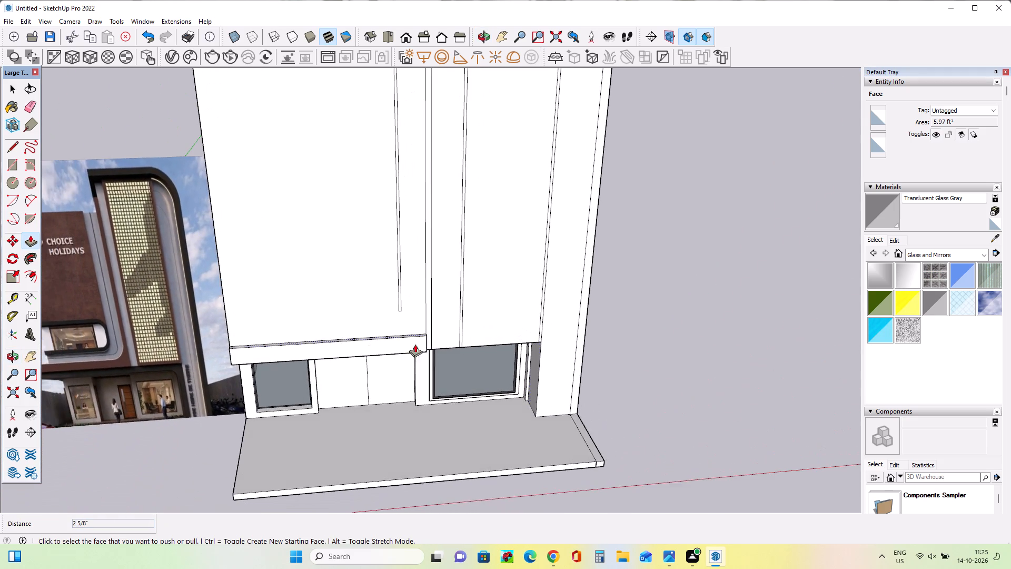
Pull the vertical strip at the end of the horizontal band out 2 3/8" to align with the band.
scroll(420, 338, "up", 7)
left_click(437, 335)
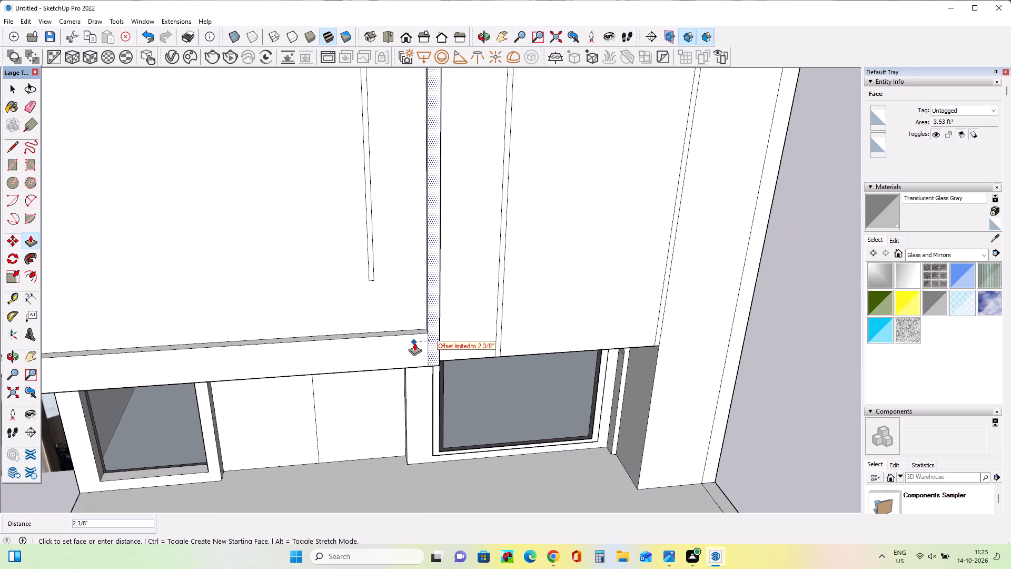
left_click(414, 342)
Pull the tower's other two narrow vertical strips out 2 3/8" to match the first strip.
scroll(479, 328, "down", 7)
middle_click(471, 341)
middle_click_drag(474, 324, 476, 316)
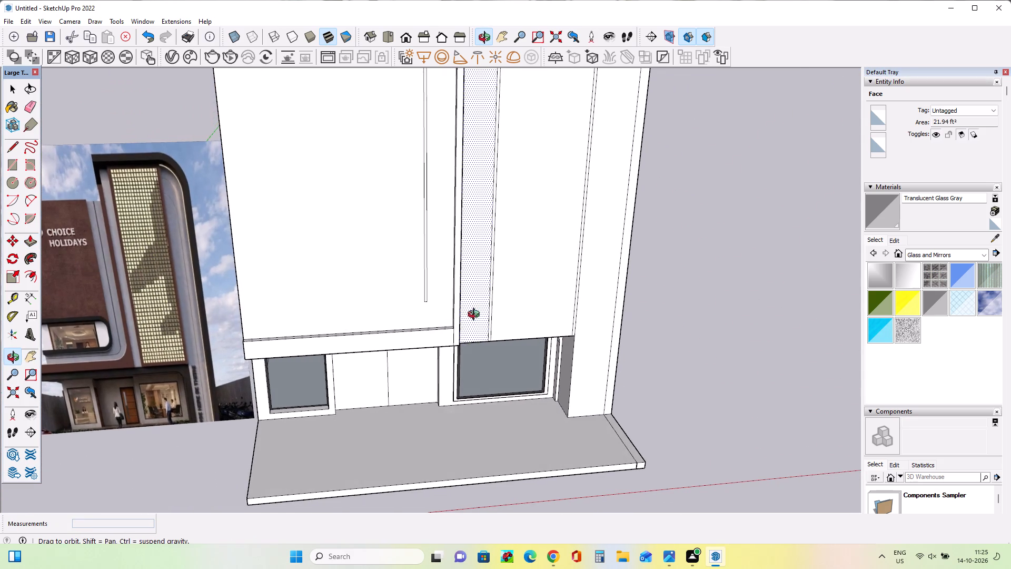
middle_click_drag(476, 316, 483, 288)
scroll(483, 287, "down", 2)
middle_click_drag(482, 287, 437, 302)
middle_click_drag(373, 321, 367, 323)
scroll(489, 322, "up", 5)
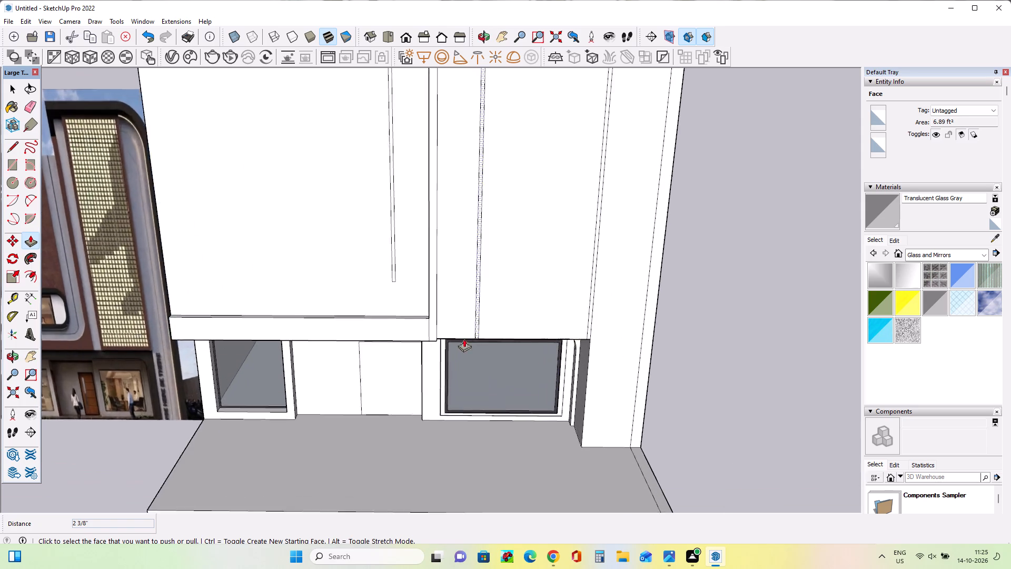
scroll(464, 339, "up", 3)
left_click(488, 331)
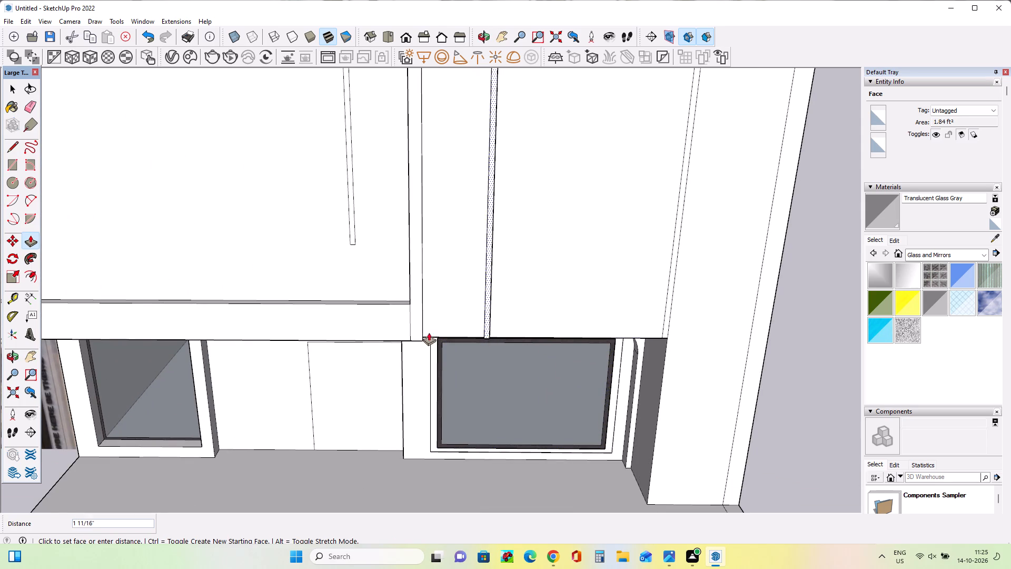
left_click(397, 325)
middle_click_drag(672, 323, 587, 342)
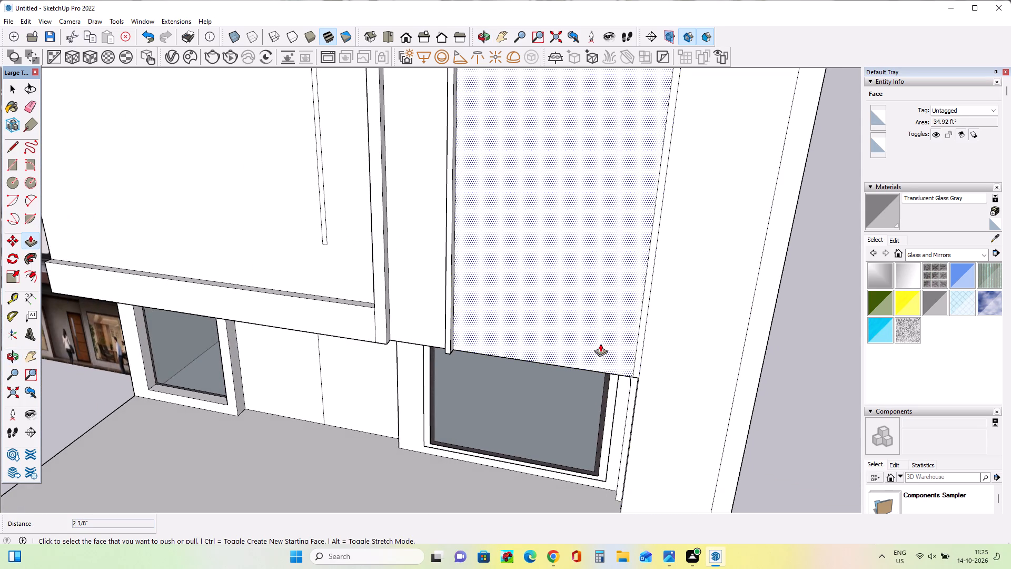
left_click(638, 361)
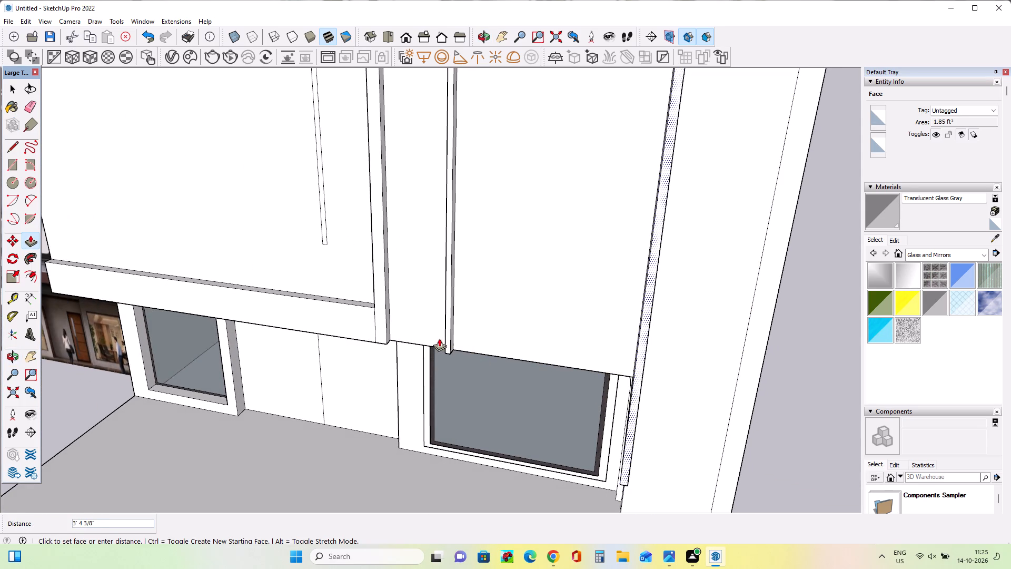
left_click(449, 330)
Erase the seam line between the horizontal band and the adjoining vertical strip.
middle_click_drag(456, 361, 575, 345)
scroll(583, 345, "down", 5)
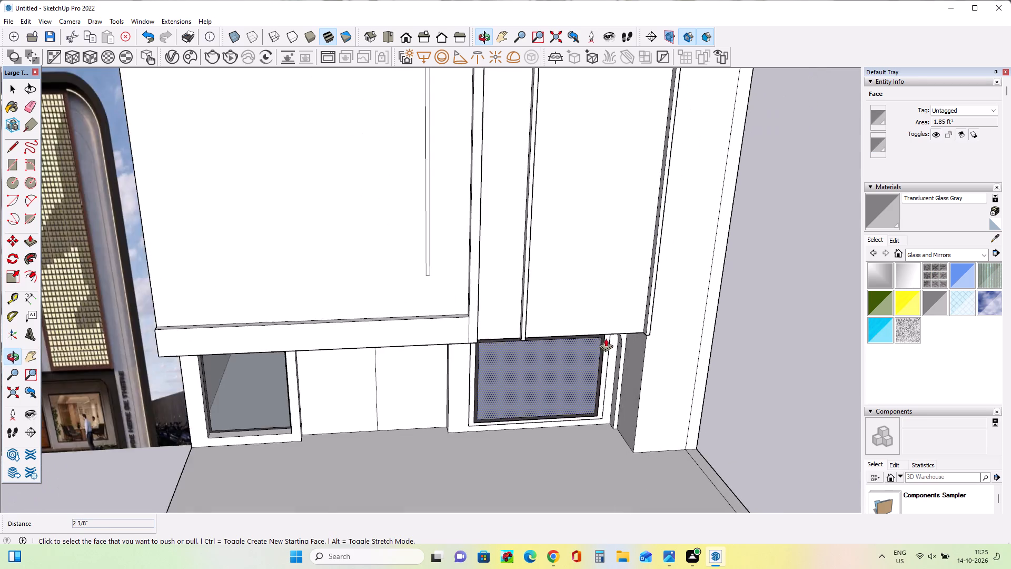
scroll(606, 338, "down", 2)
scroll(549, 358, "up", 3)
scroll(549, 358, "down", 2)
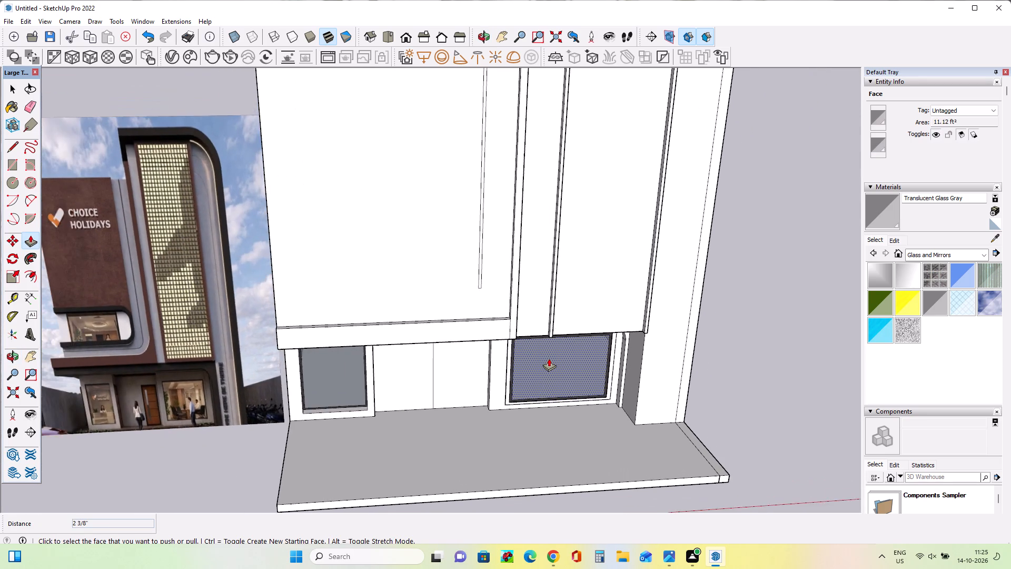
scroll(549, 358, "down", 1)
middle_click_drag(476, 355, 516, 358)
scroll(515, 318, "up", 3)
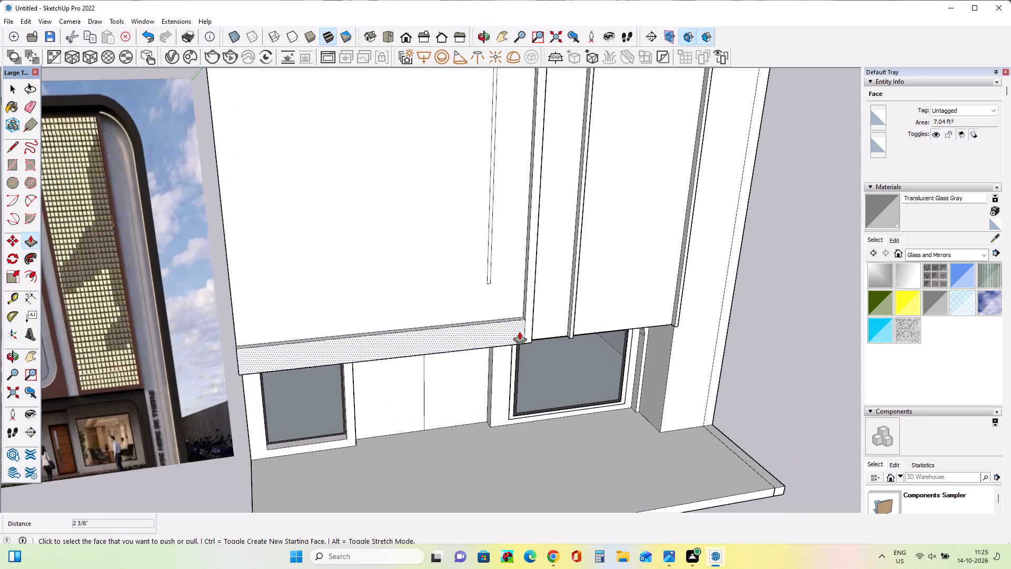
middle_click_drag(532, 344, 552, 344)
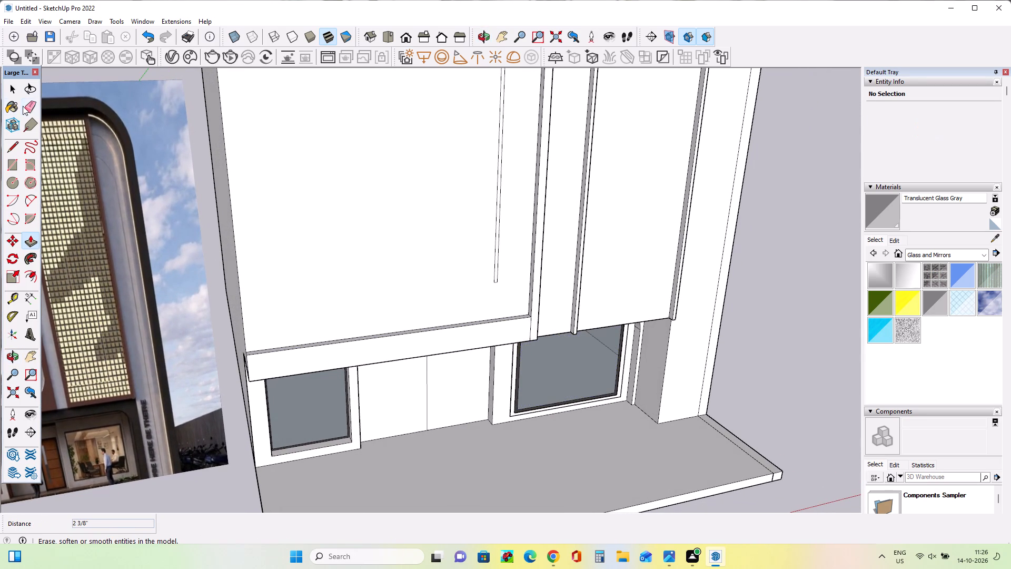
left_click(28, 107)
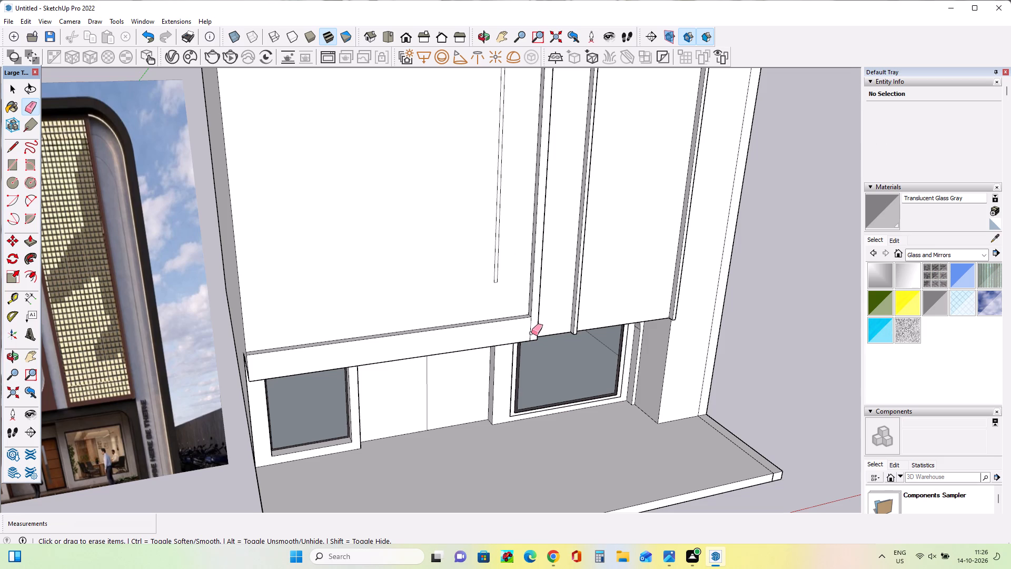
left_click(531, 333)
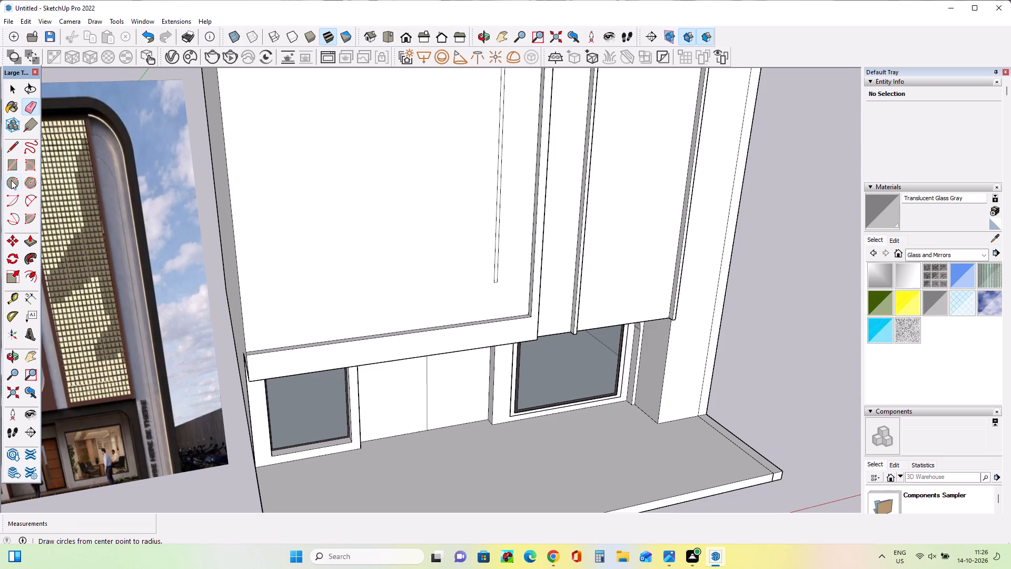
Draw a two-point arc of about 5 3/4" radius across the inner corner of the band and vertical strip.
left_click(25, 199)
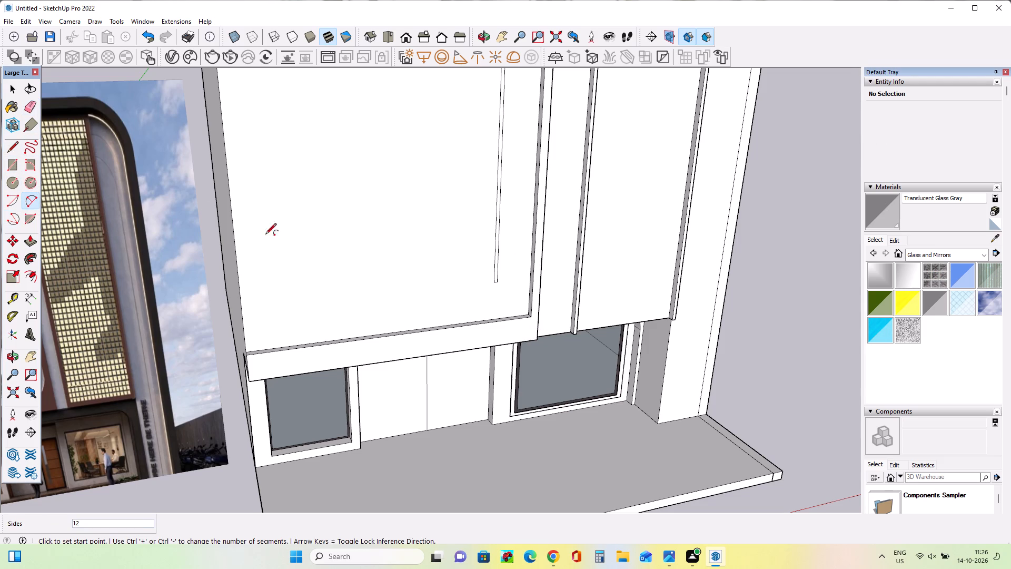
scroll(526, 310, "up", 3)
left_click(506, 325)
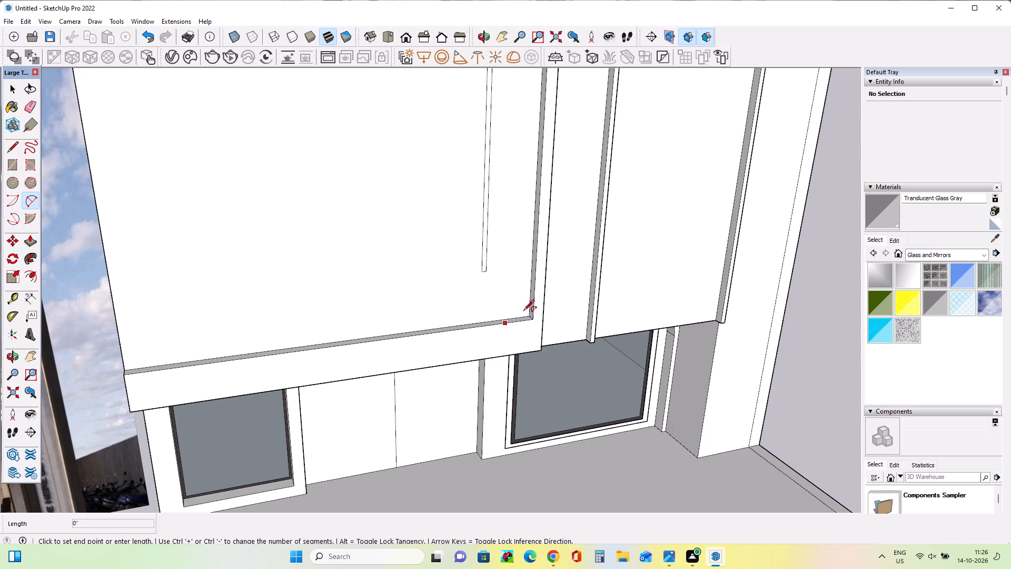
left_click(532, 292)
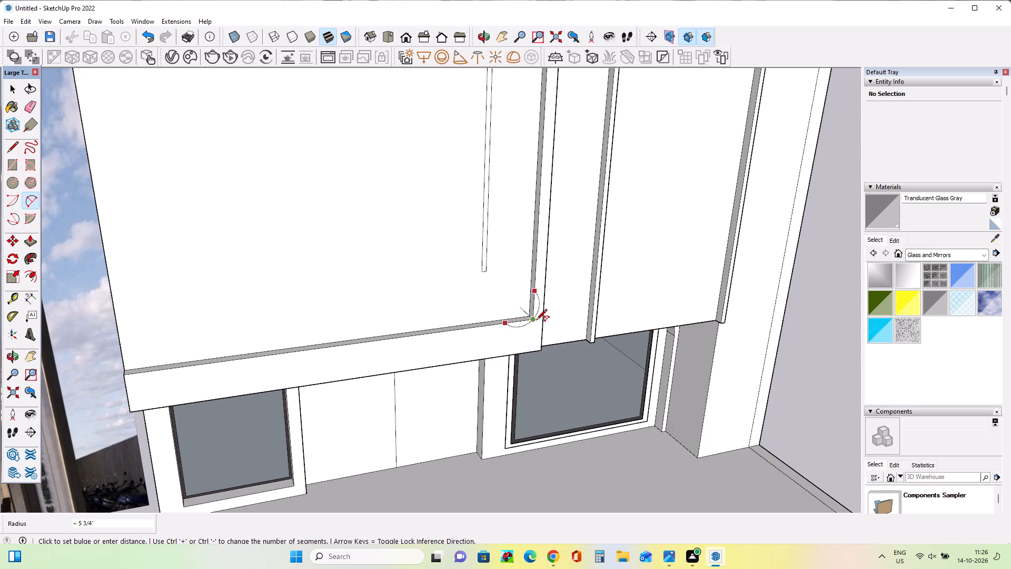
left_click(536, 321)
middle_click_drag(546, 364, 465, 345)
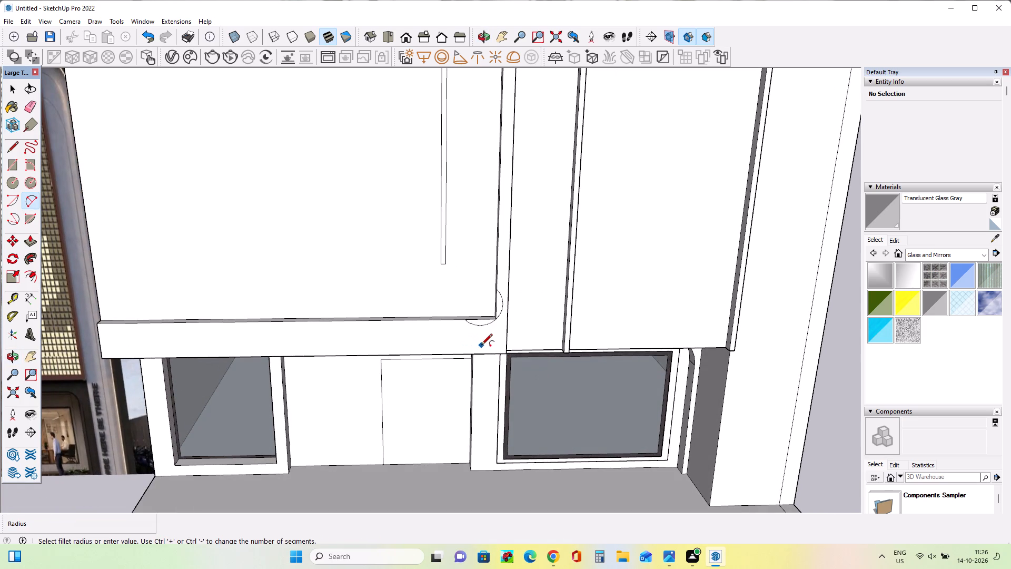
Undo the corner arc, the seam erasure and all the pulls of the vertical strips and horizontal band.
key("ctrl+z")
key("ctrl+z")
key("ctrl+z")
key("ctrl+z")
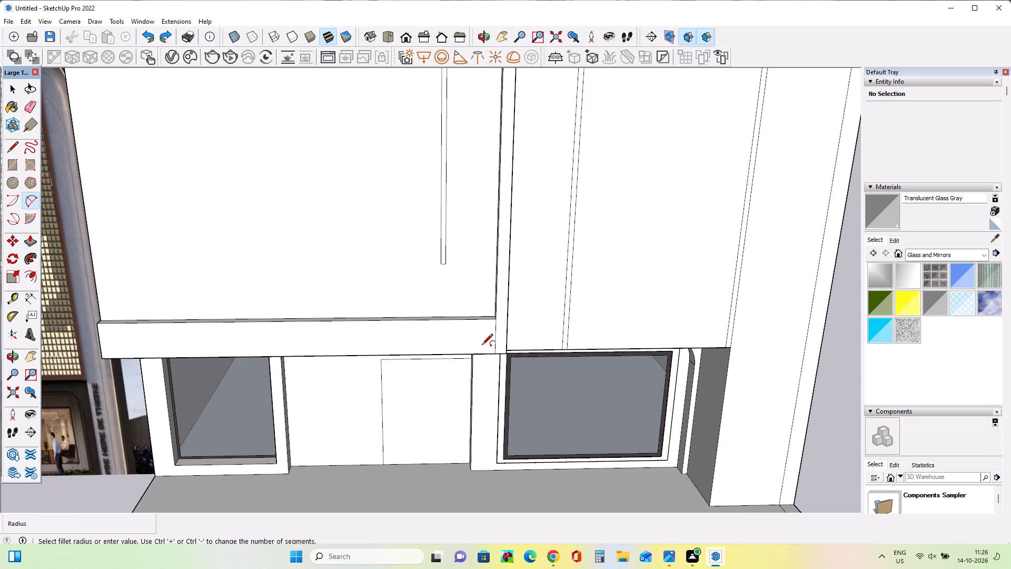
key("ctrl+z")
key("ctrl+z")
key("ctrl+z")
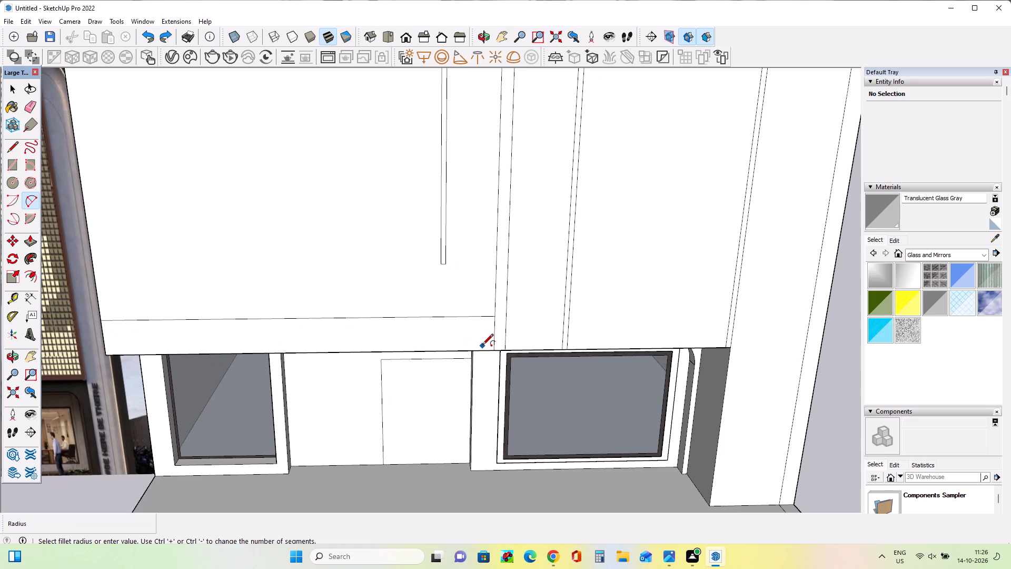
Draw a two-point arc with a bulge of about 2 3/8" across the inner corner of the horizontal band and vertical strip.
scroll(482, 346, "up", 2)
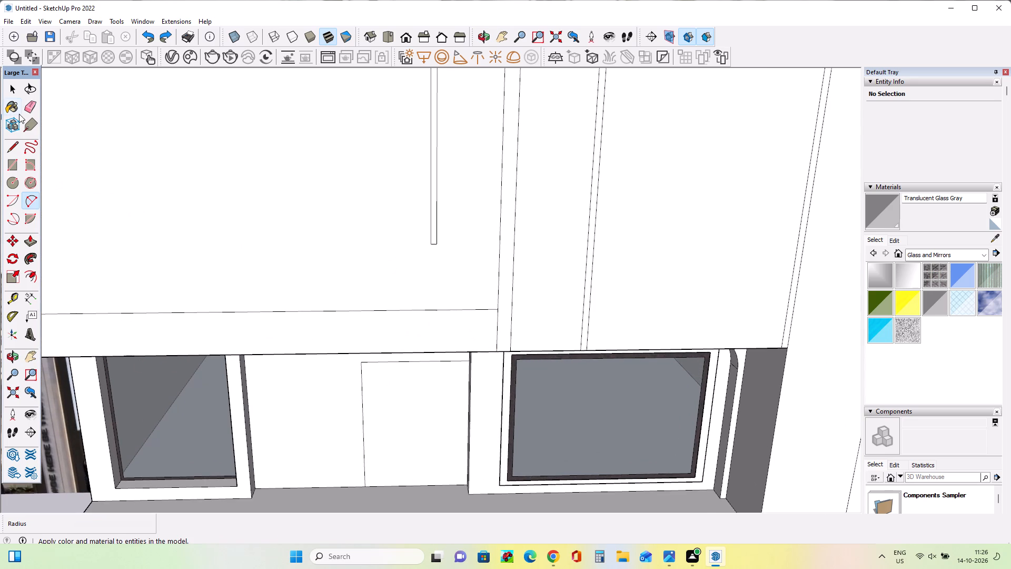
left_click(31, 198)
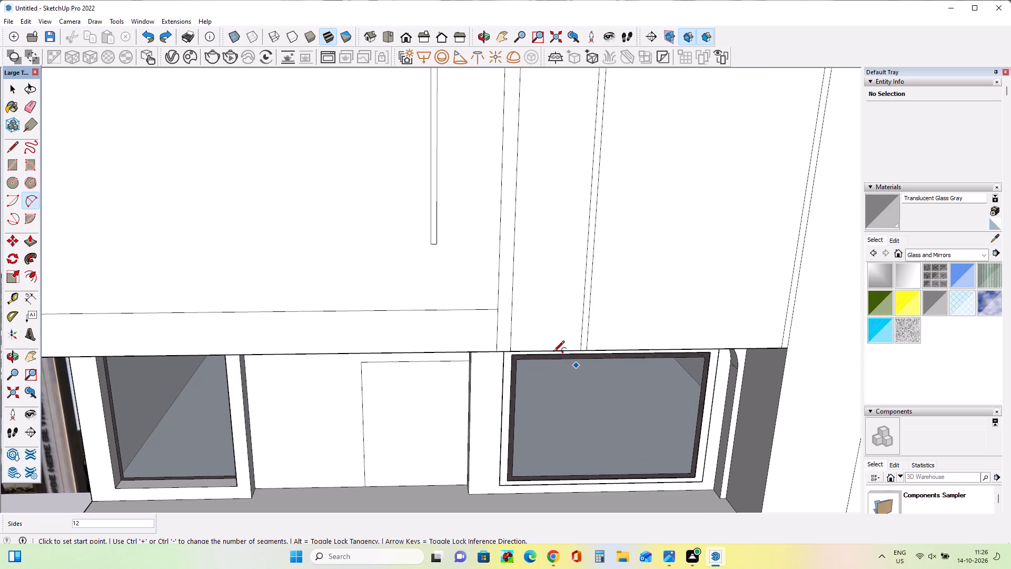
left_click(442, 313)
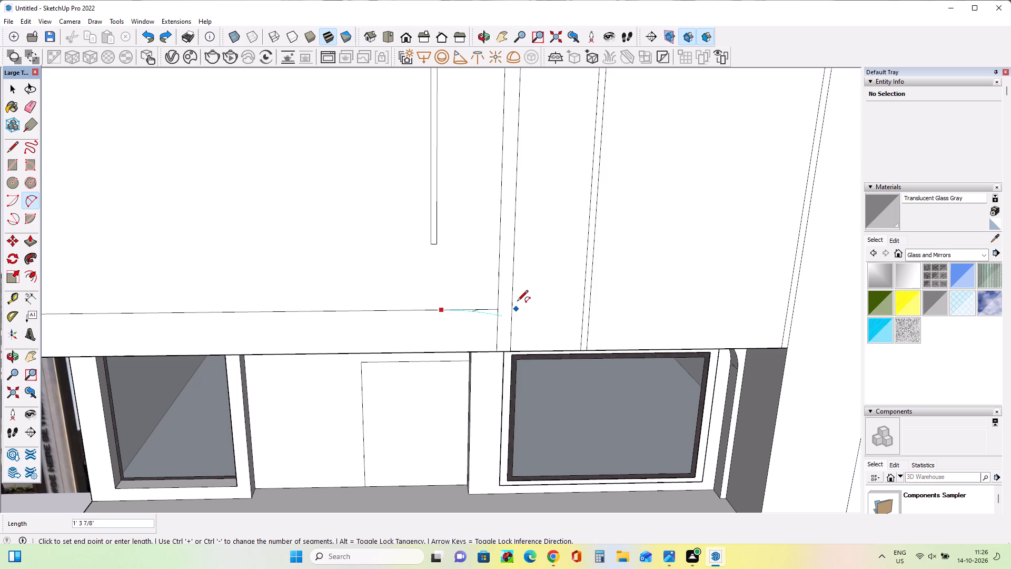
left_click(500, 271)
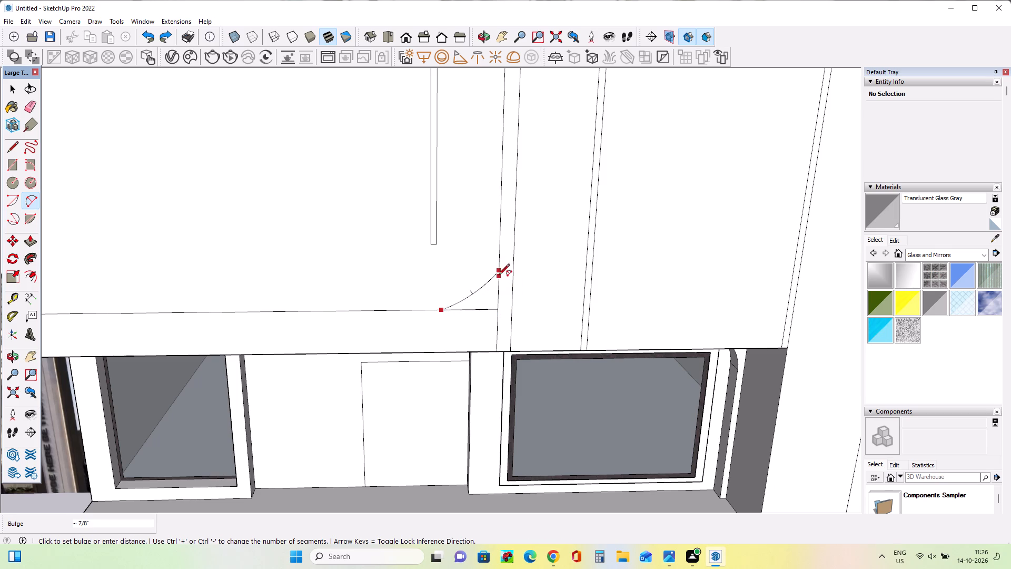
left_click(506, 280)
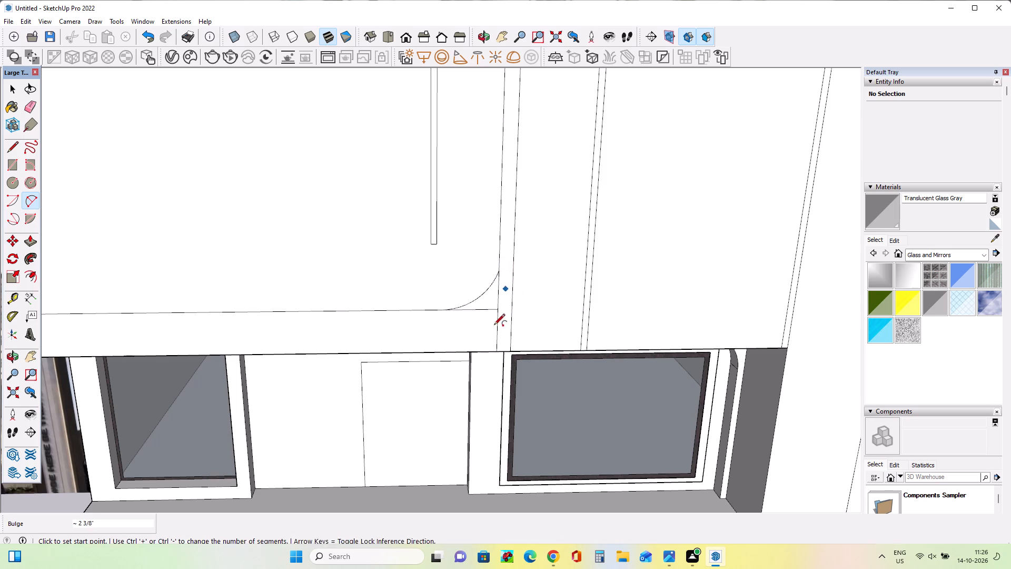
middle_click_drag(491, 340, 526, 355)
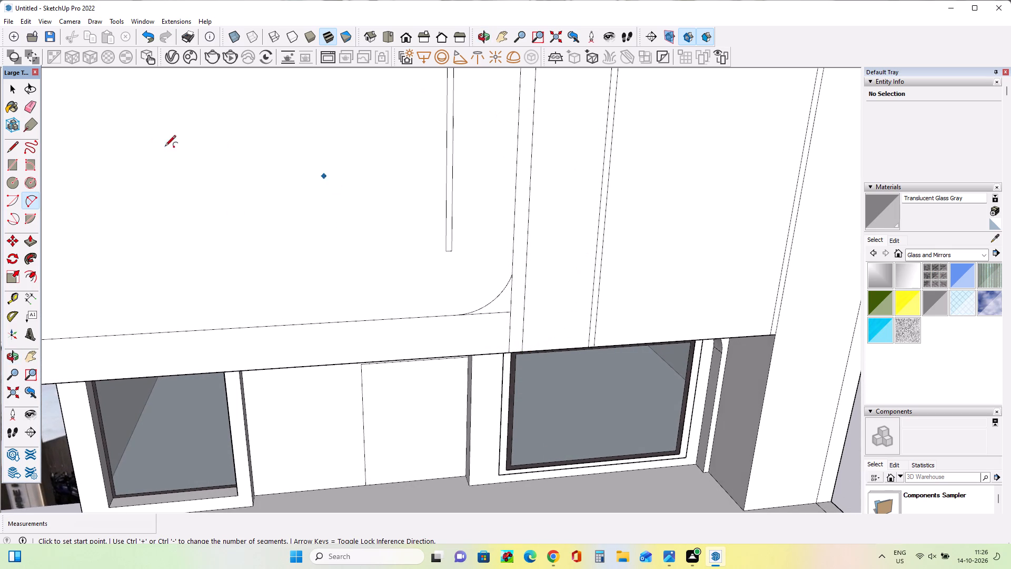
Erase the square corner lines outside the arc and the seam between the horizontal band and vertical strip.
left_click(36, 104)
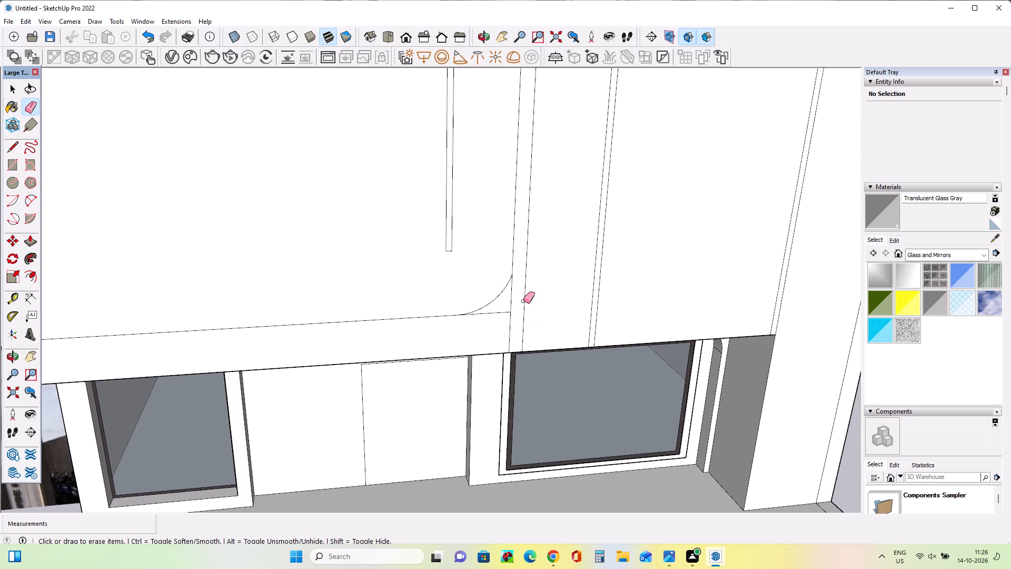
left_click_drag(513, 294, 493, 318)
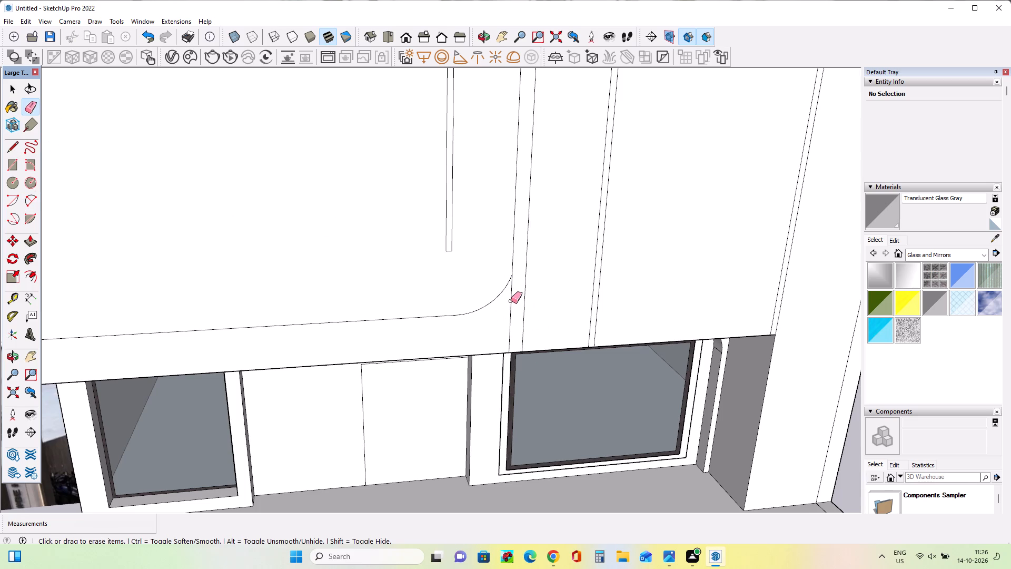
left_click(511, 301)
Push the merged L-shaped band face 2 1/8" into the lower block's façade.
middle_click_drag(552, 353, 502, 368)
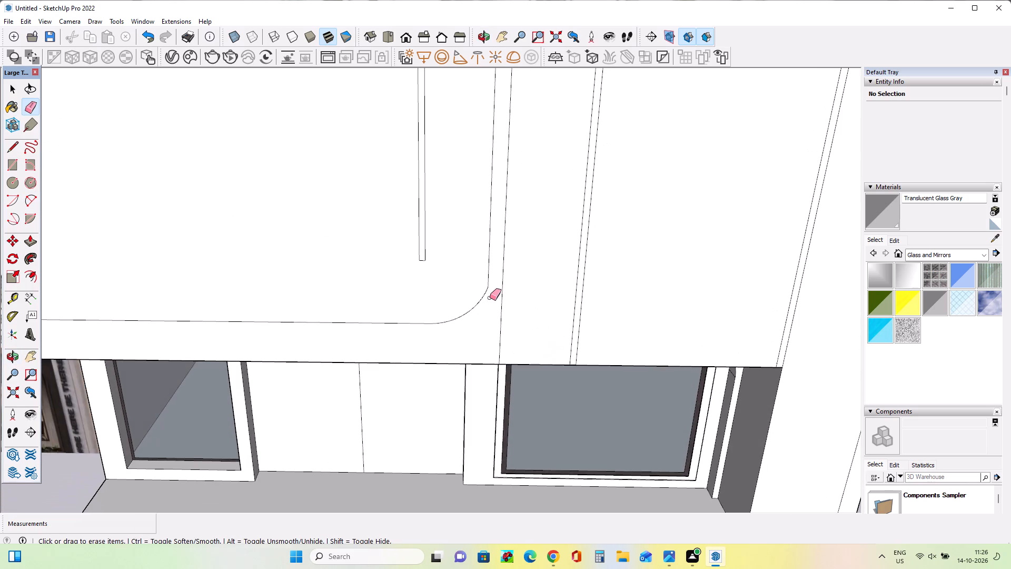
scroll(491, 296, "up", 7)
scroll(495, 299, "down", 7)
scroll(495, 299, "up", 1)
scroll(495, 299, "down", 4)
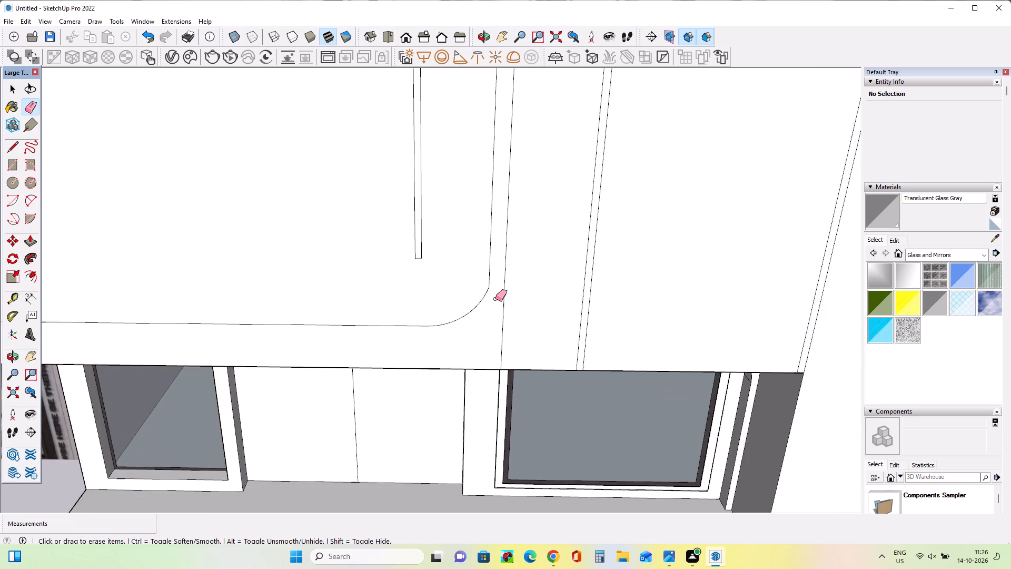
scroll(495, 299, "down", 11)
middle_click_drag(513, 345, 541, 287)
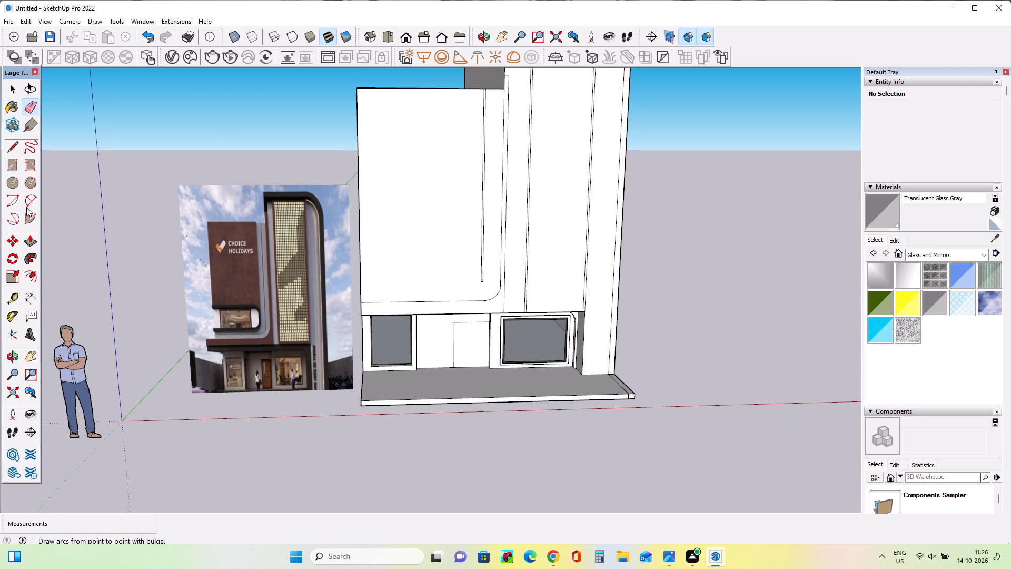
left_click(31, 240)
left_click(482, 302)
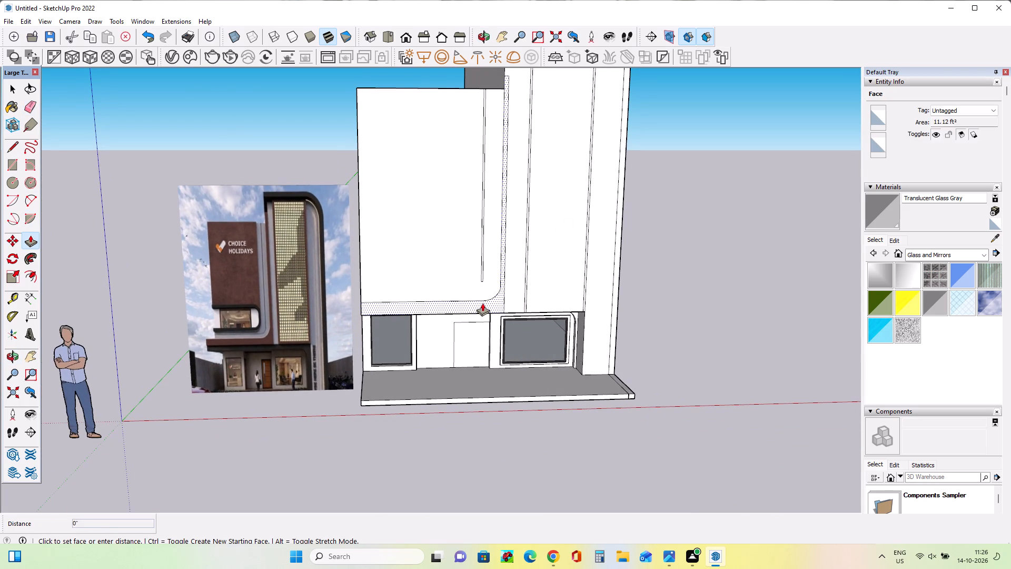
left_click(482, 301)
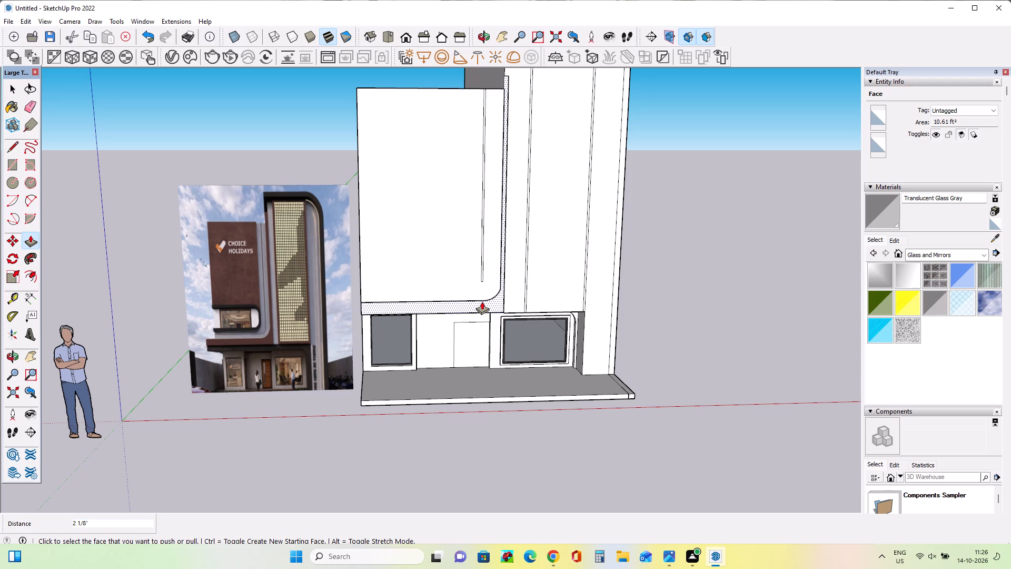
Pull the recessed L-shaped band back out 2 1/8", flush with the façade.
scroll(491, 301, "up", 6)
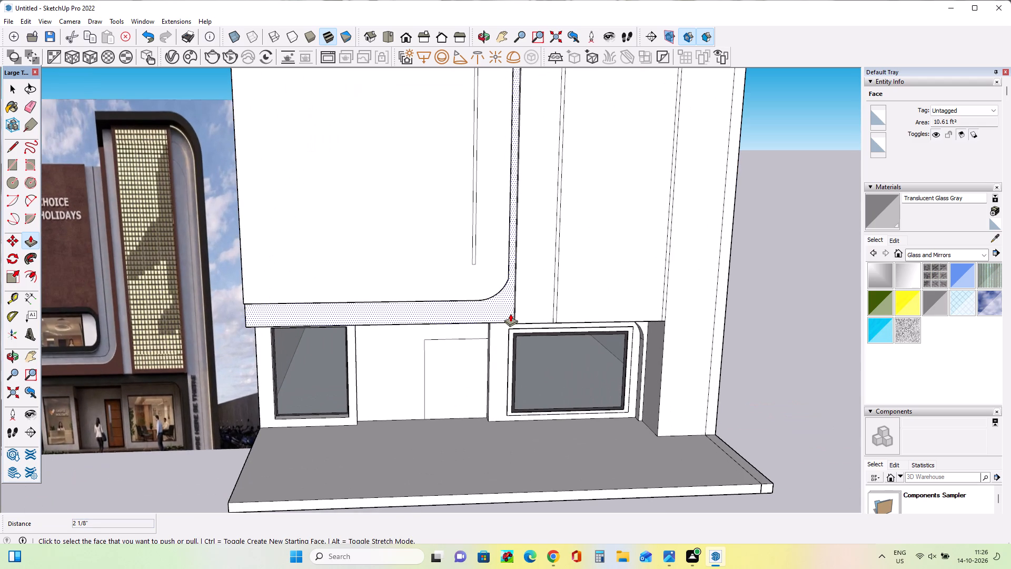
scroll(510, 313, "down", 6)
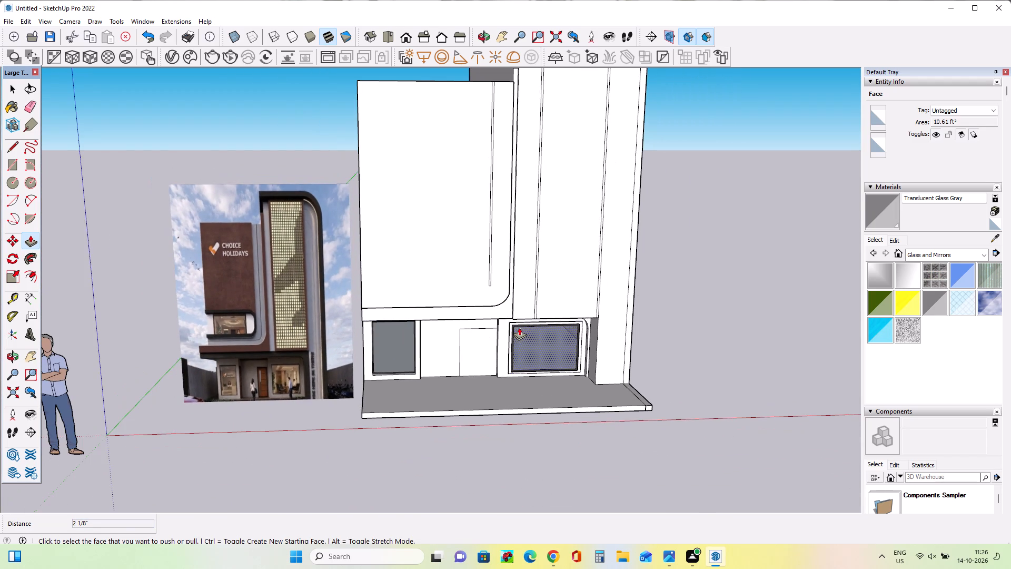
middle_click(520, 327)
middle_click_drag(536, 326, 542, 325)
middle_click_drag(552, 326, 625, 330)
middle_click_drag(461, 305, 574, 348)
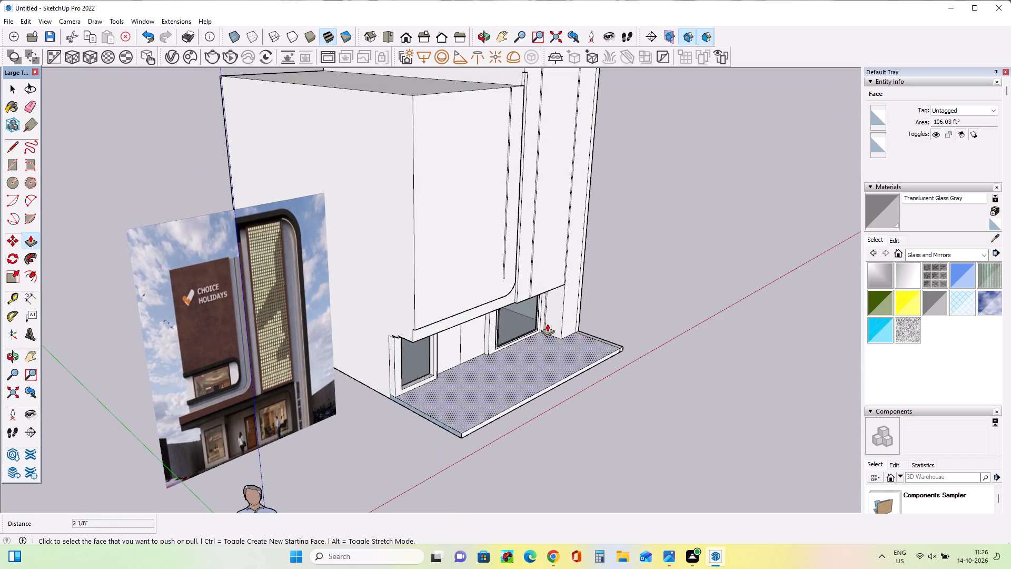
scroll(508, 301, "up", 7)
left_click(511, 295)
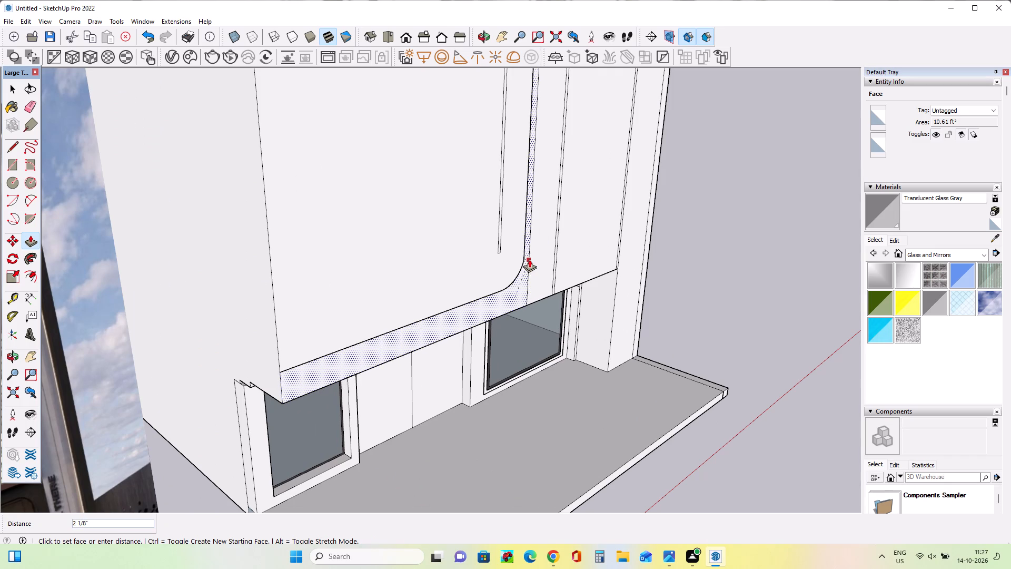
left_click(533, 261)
Pull the merged L-shaped band with the rounded corner out 2" from the façade.
middle_click_drag(548, 308, 392, 330)
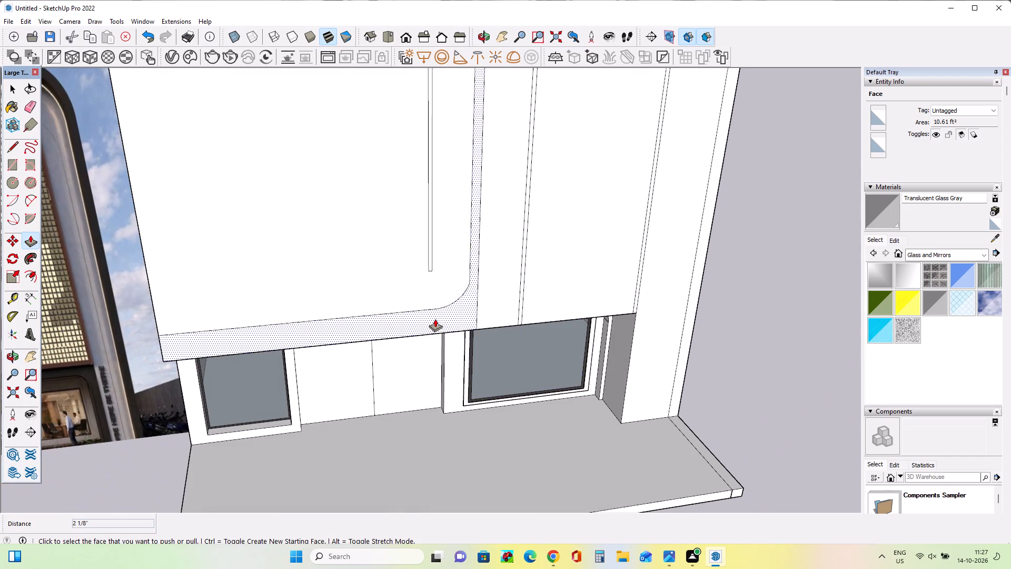
left_click(455, 311)
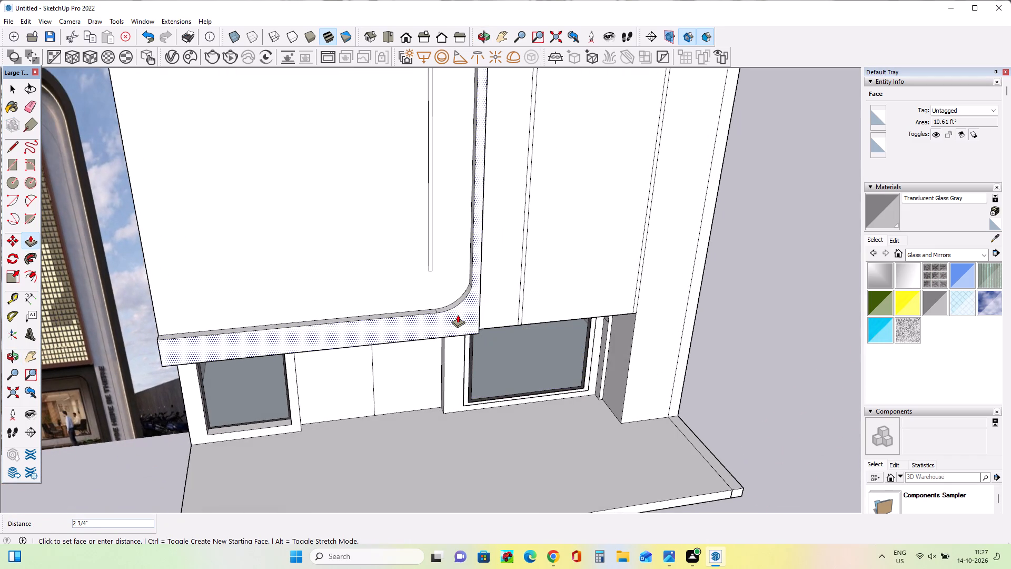
left_click(458, 313)
Examine the projecting rounded band from several angles and compare it with the lower block's details in the reference image.
middle_click_drag(483, 330, 531, 266)
middle_click_drag(532, 249, 532, 241)
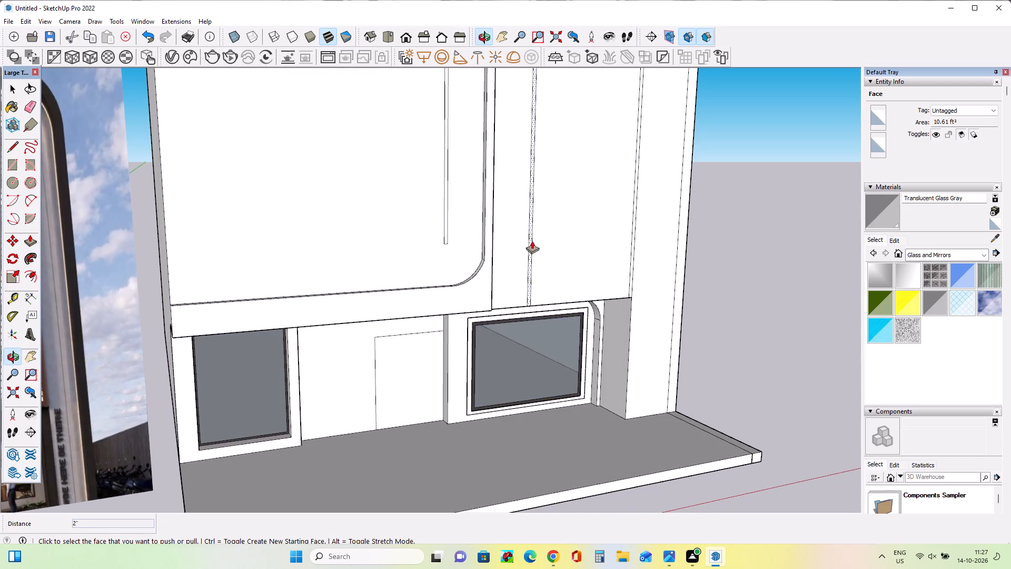
middle_click_drag(448, 331, 476, 365)
scroll(463, 358, "down", 6)
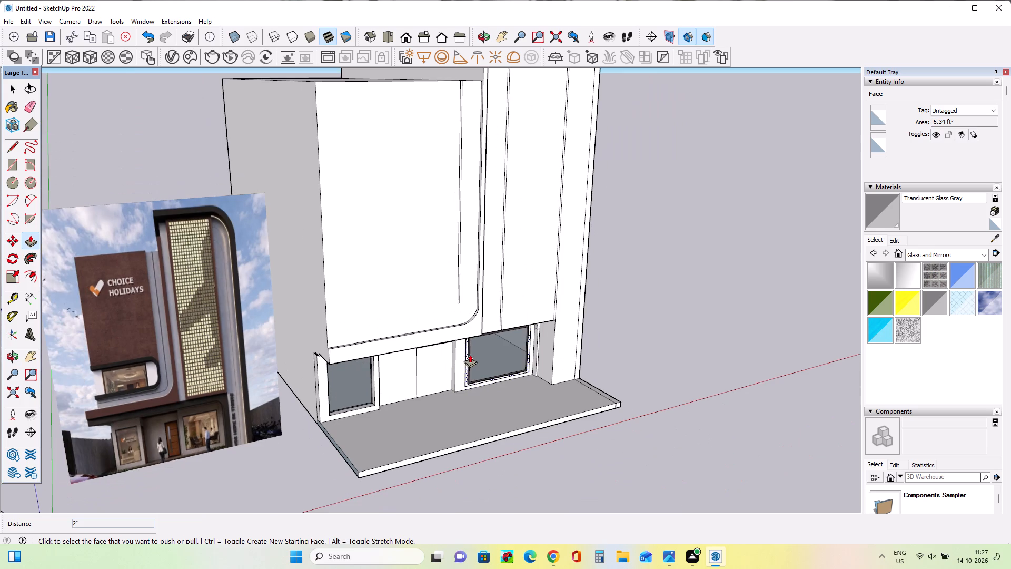
middle_click_drag(470, 355, 460, 358)
scroll(460, 357, "down", 1)
scroll(359, 353, "up", 4)
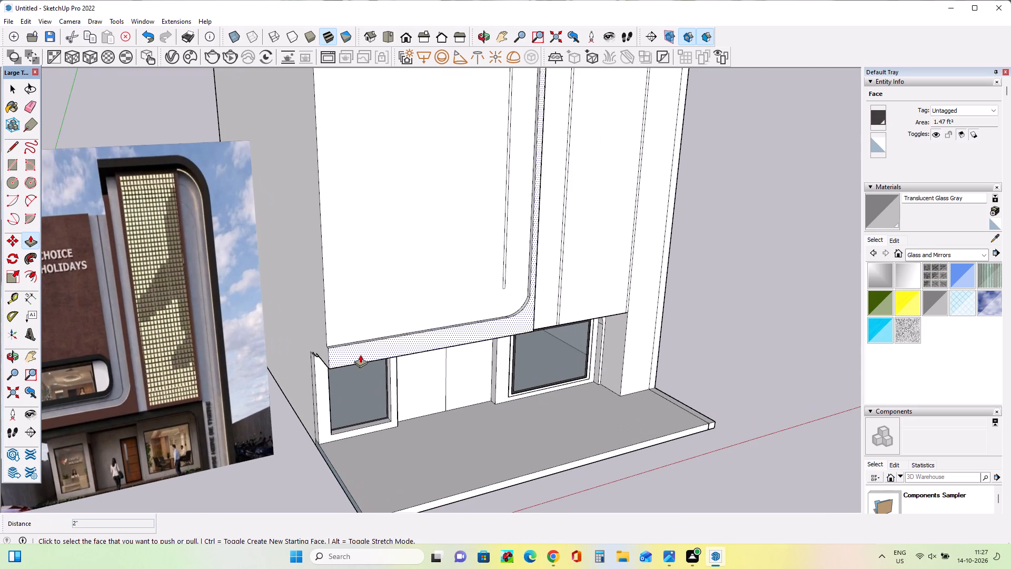
scroll(505, 287, "up", 1)
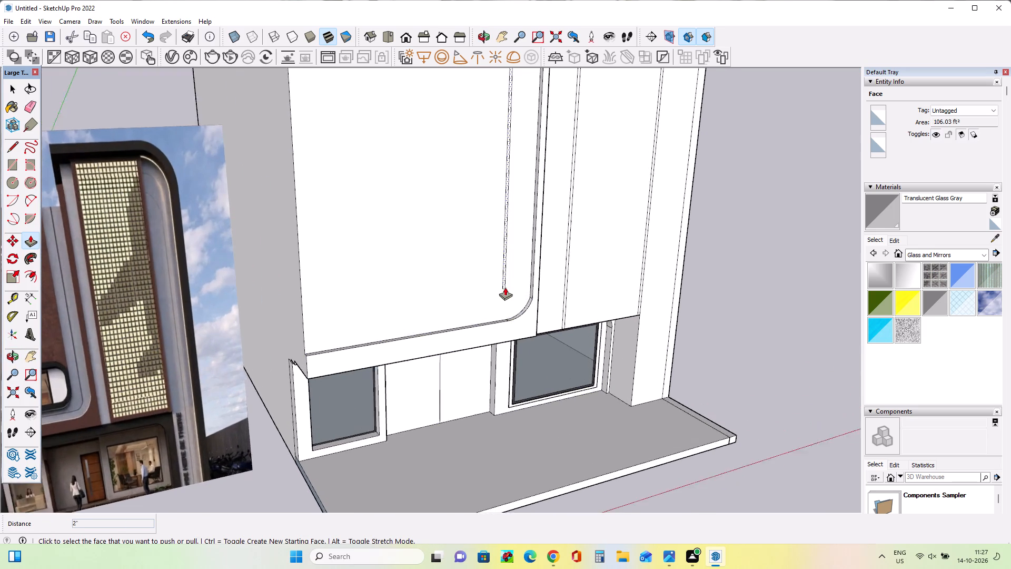
scroll(505, 287, "up", 1)
scroll(505, 287, "down", 2)
scroll(505, 287, "up", 1)
scroll(505, 287, "down", 4)
scroll(134, 394, "up", 3)
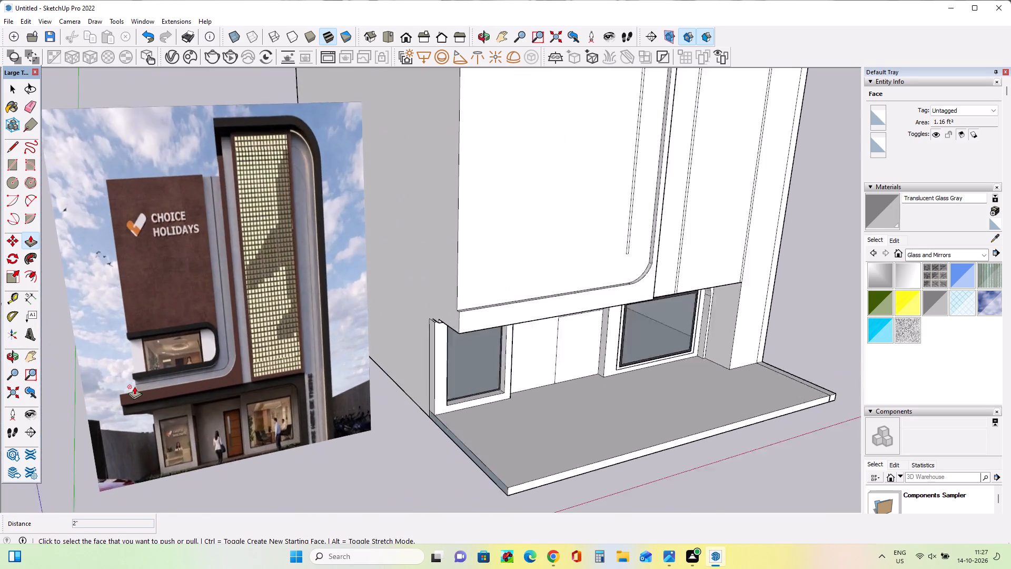
scroll(134, 386, "up", 14)
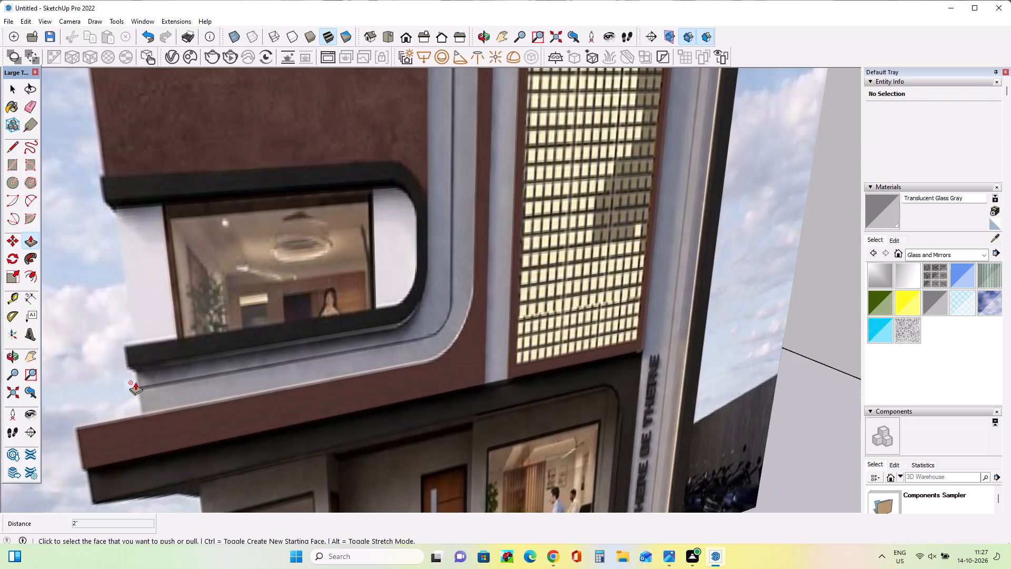
scroll(135, 382, "down", 20)
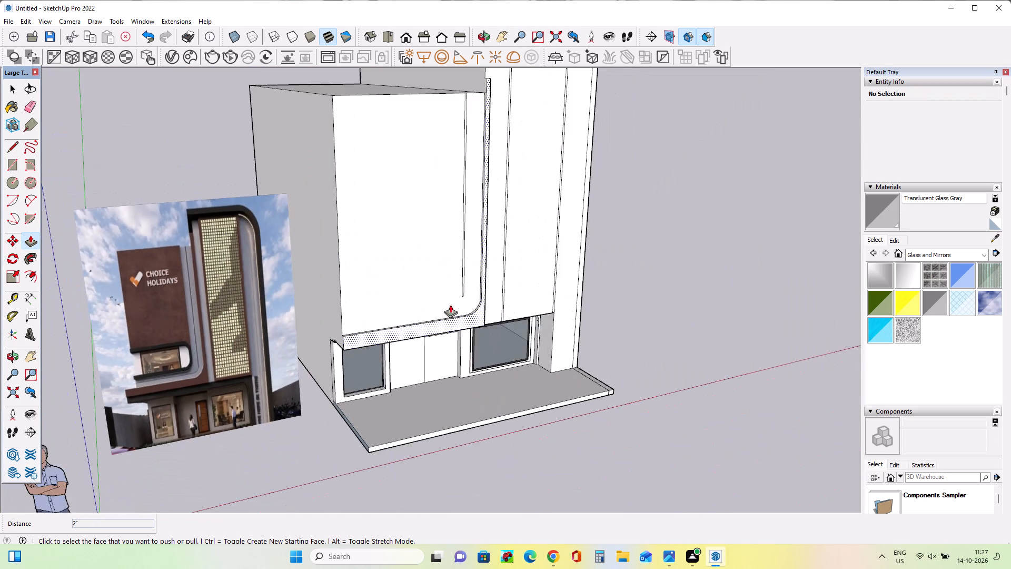
scroll(479, 297, "up", 8)
middle_click_drag(459, 325, 337, 310)
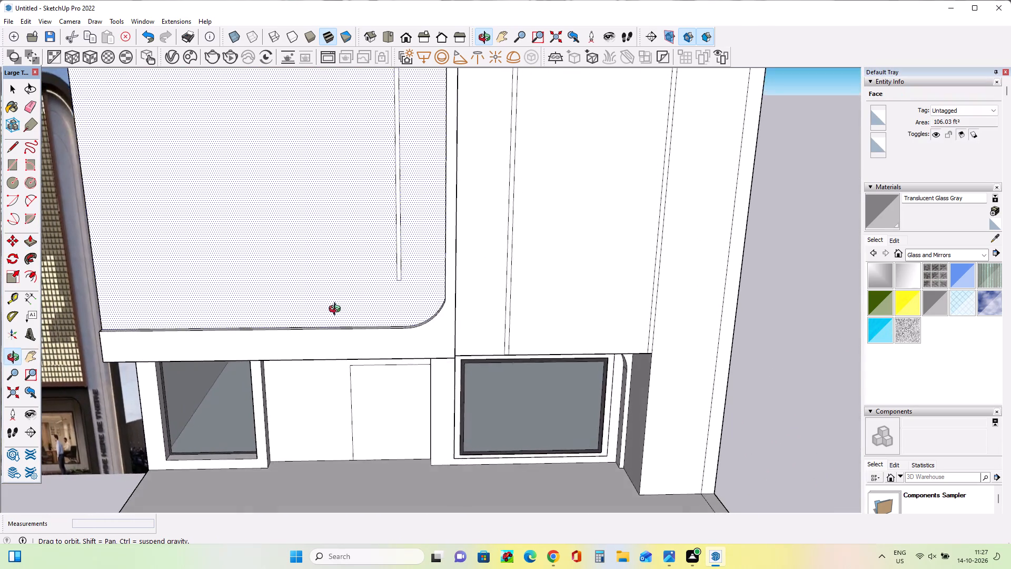
middle_click_drag(337, 310, 312, 306)
middle_click_drag(309, 306, 304, 306)
middle_click_drag(420, 332, 549, 322)
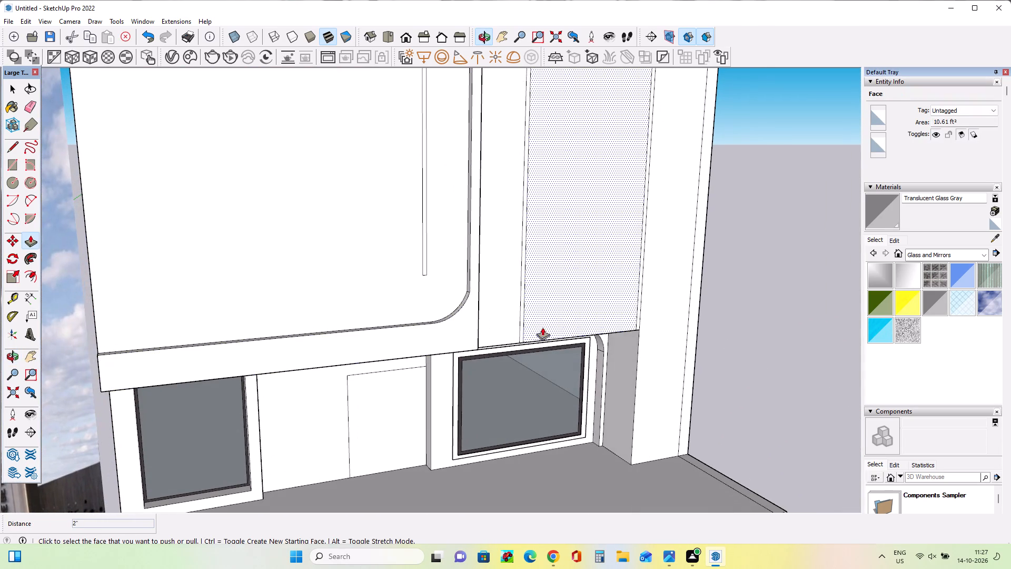
middle_click_drag(506, 335, 473, 373)
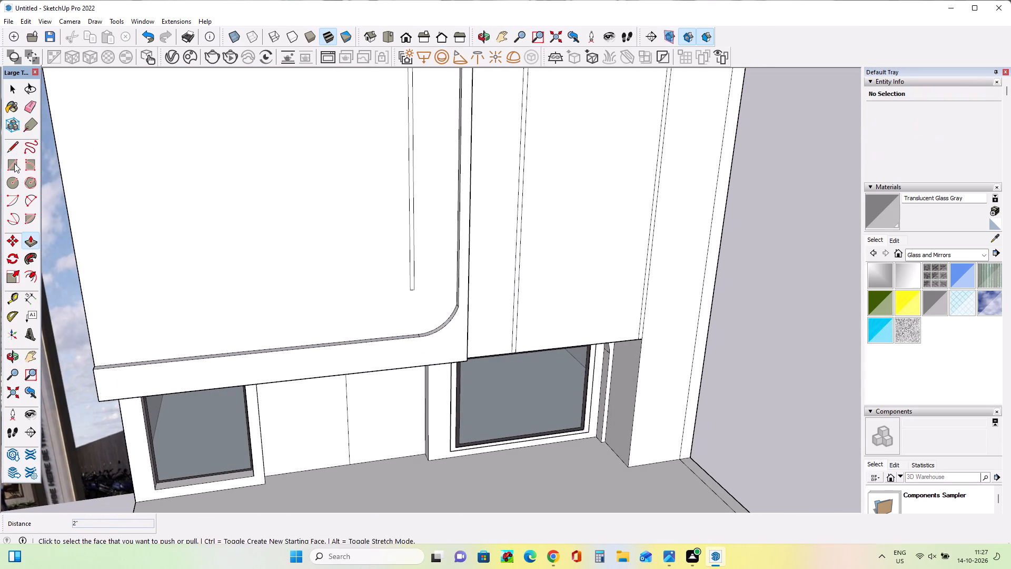
Draw a horizontal strip about 1 7/16" by 7' 5 7/16" from the narrow vertical strip's lower end to the lower block's far edge.
left_click(14, 163)
scroll(418, 284, "up", 6)
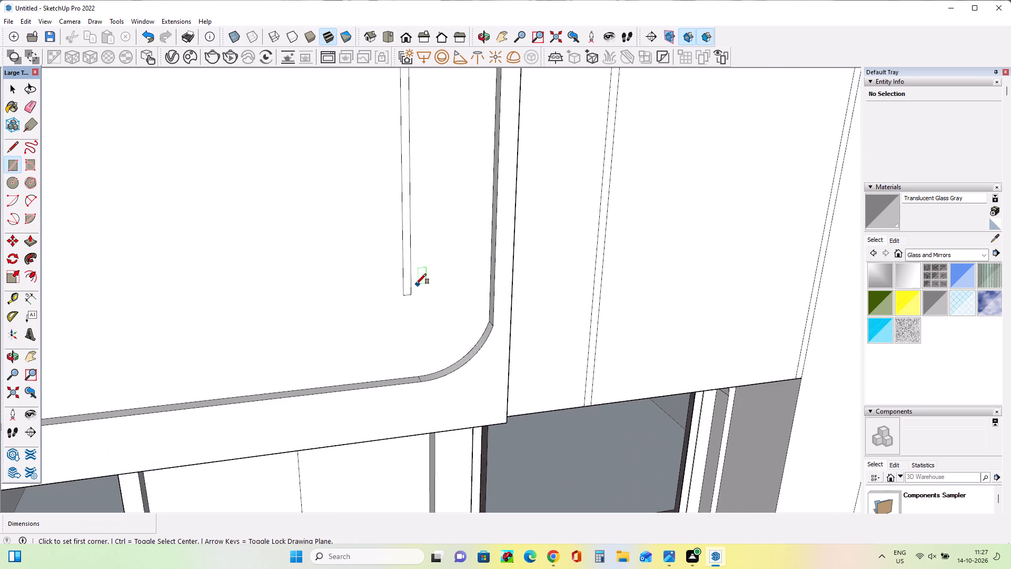
left_click(412, 284)
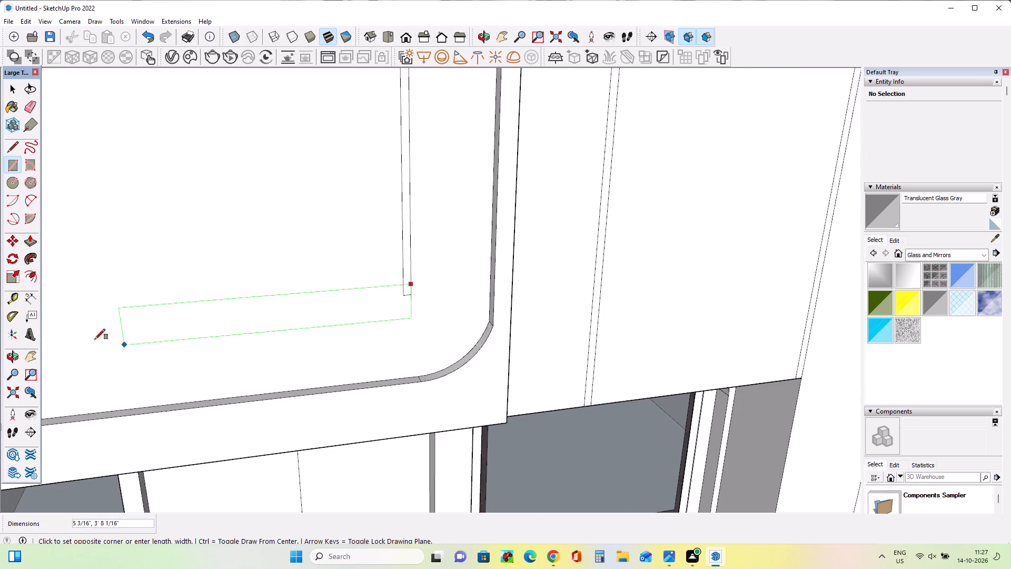
scroll(85, 339, "down", 19)
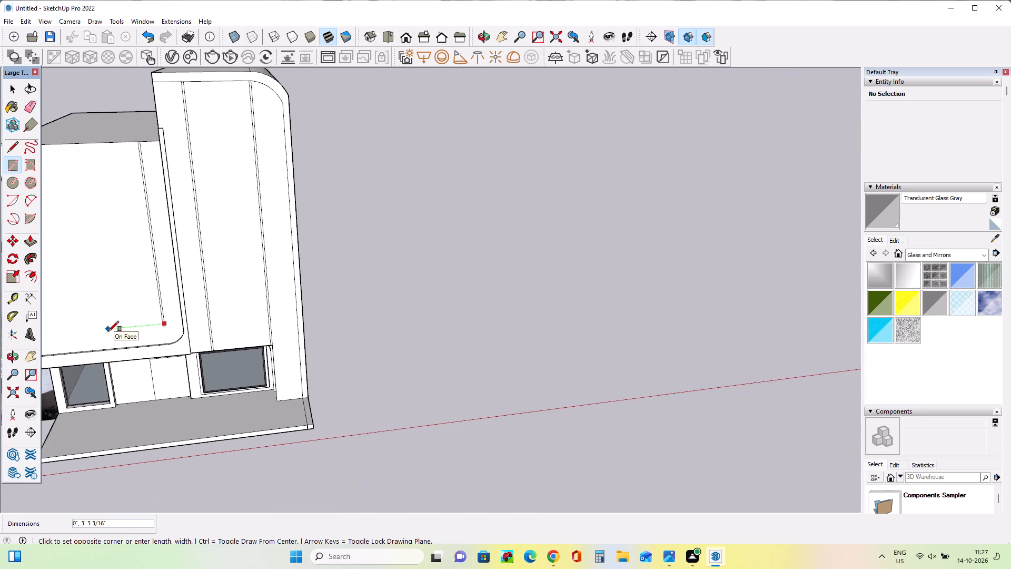
left_click(24, 356)
left_click_drag(131, 312, 391, 302)
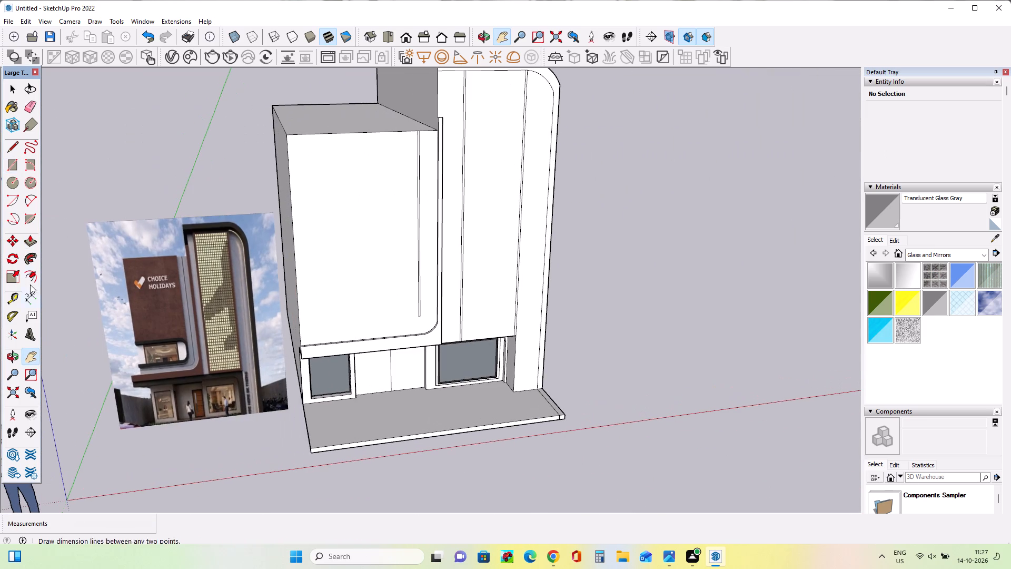
left_click(10, 165)
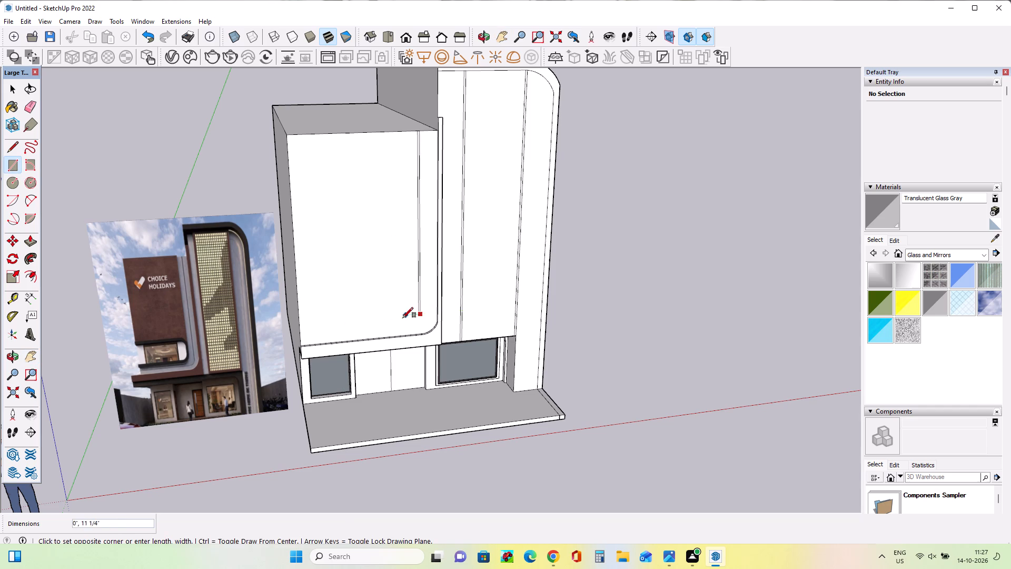
scroll(400, 321, "up", 7)
scroll(264, 329, "down", 4)
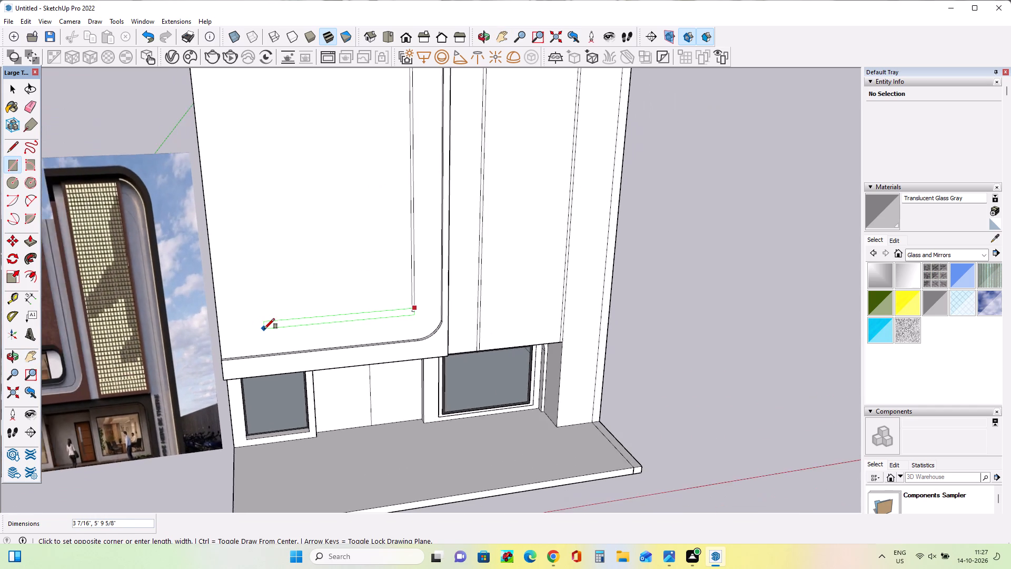
scroll(264, 329, "down", 5)
scroll(237, 329, "up", 6)
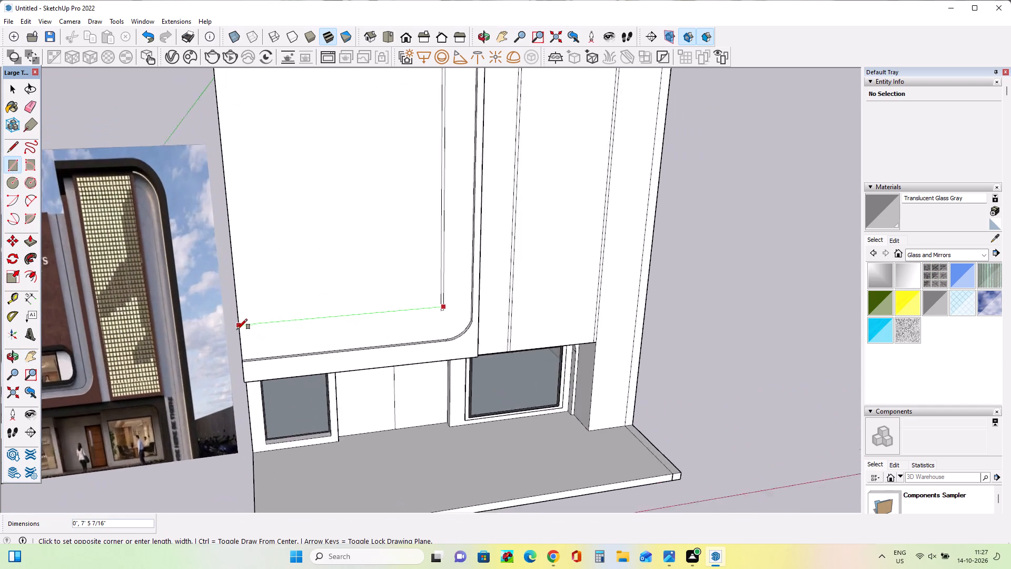
scroll(237, 329, "up", 8)
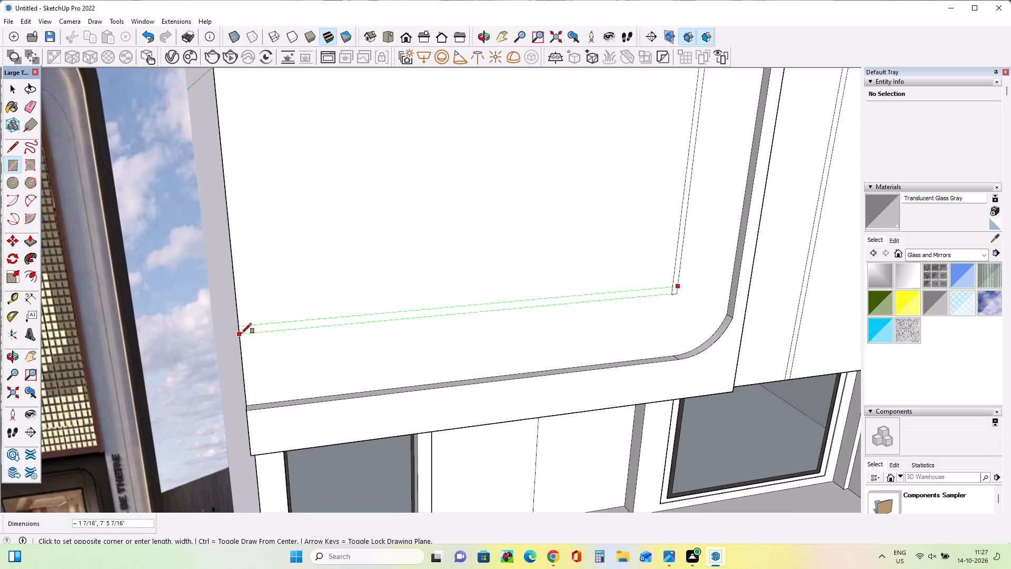
left_click(241, 333)
Examine the new horizontal strip and the whole façade against the reference image.
middle_click_drag(442, 342, 242, 326)
scroll(242, 329, "down", 8)
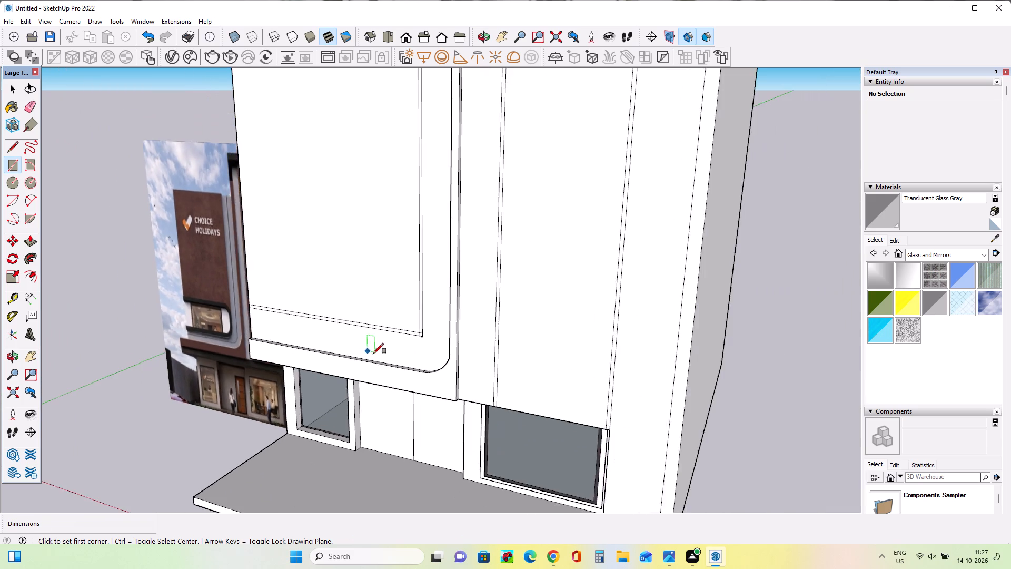
scroll(373, 354, "down", 3)
scroll(374, 354, "up", 1)
scroll(381, 355, "down", 6)
middle_click_drag(410, 367, 635, 333)
scroll(483, 352, "up", 1)
scroll(442, 349, "down", 1)
scroll(442, 349, "up", 1)
scroll(442, 349, "down", 1)
scroll(442, 349, "up", 2)
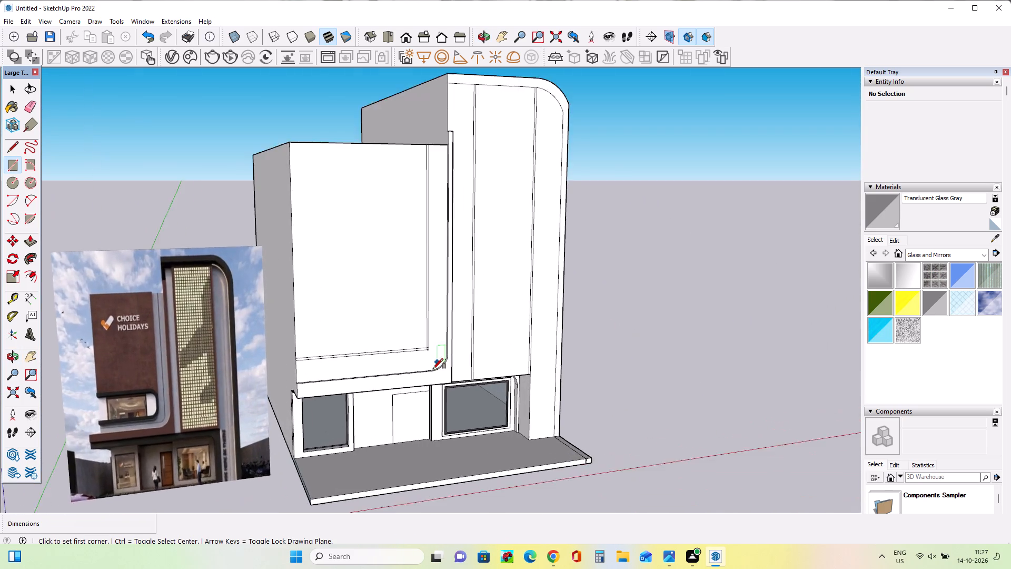
Erase the leftover line stubs overhanging the corner where the narrow vertical and horizontal strips meet.
scroll(433, 369, "up", 1)
scroll(433, 369, "down", 1)
scroll(433, 369, "up", 5)
scroll(430, 373, "down", 1)
scroll(430, 373, "up", 3)
scroll(429, 373, "down", 1)
scroll(429, 373, "up", 3)
scroll(429, 373, "down", 1)
scroll(429, 373, "up", 11)
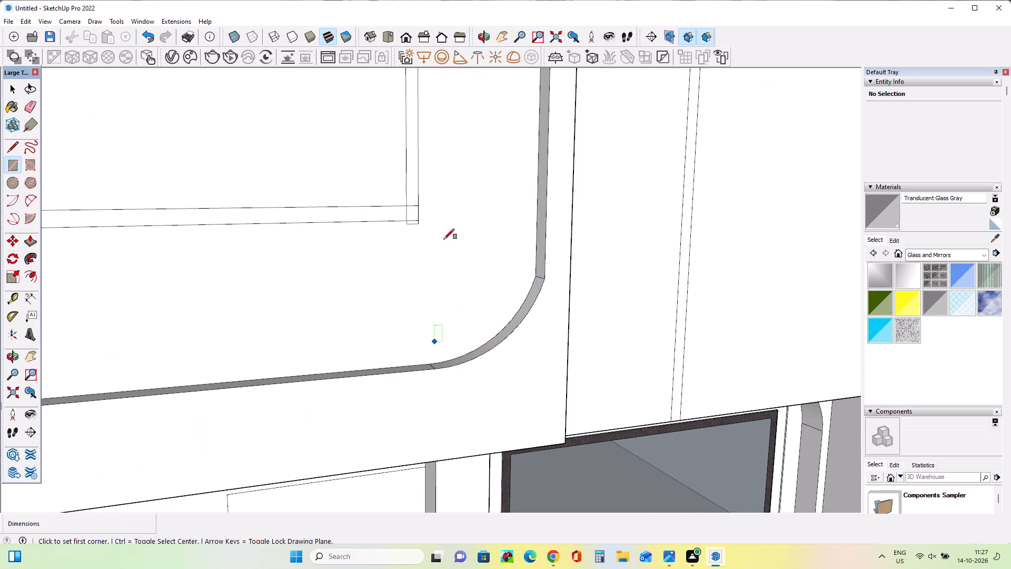
left_click(34, 109)
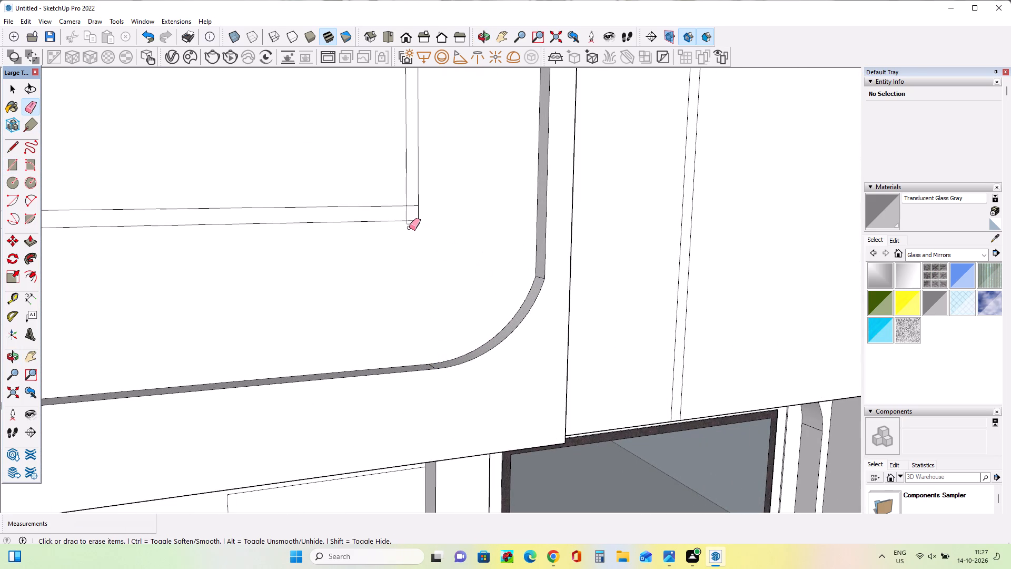
left_click_drag(410, 223, 418, 222)
left_click(407, 221)
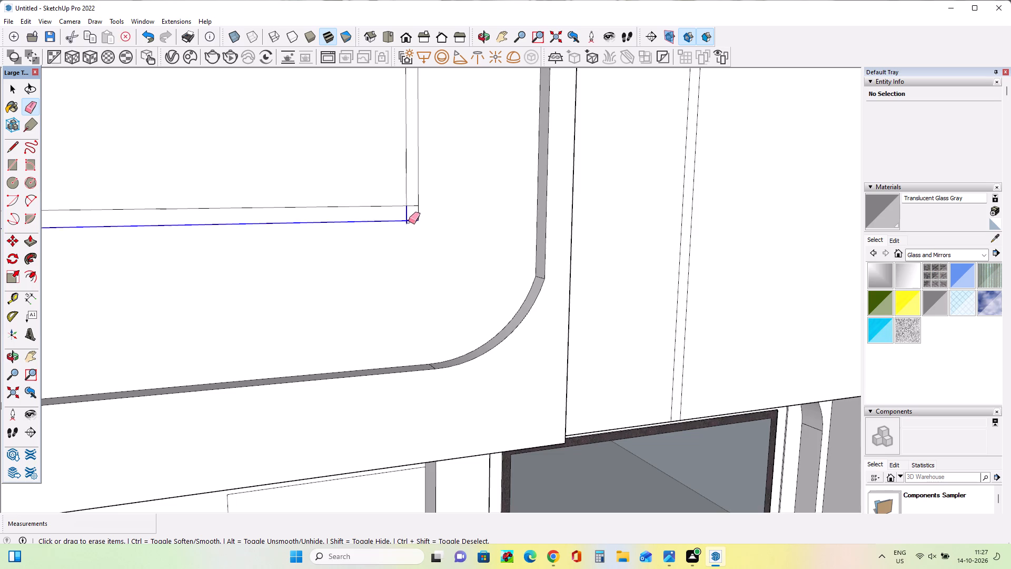
key("ctrl+z")
scroll(417, 224, "up", 4)
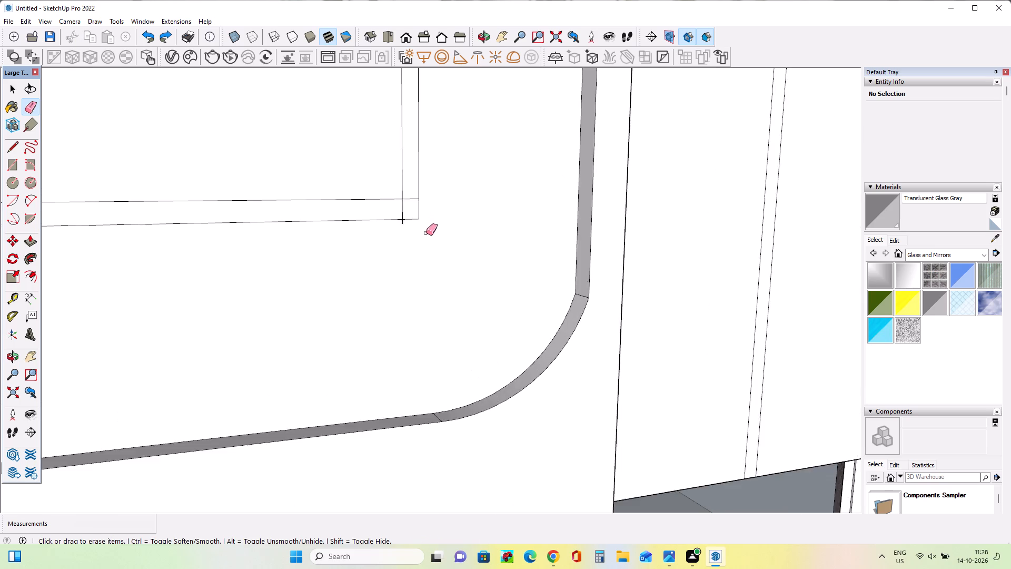
scroll(426, 233, "up", 2)
left_click(395, 219)
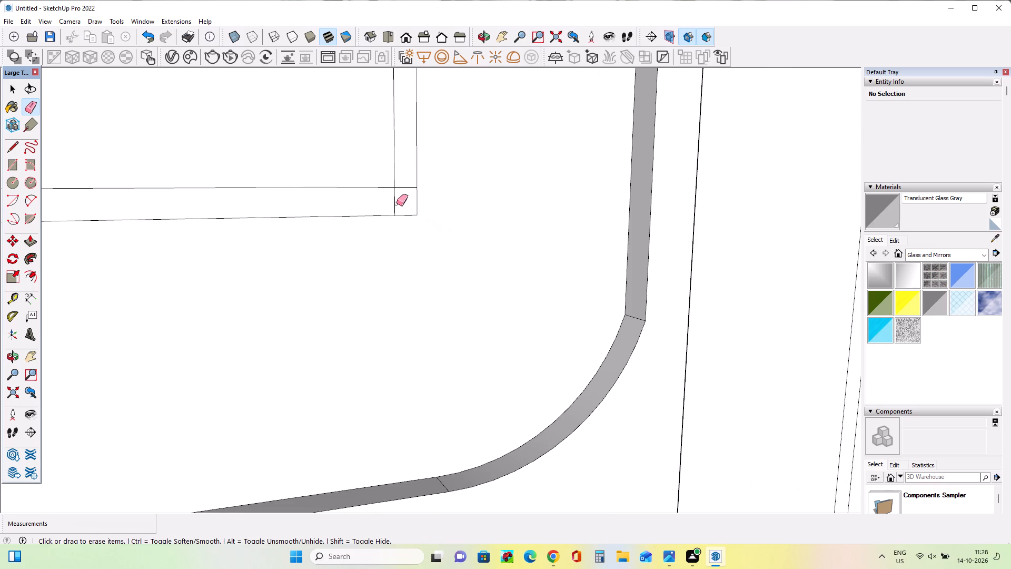
Draw a tangent arc about 3 1/4" long across the inner corner of the L-shaped strip.
left_click(32, 198)
left_click(351, 190)
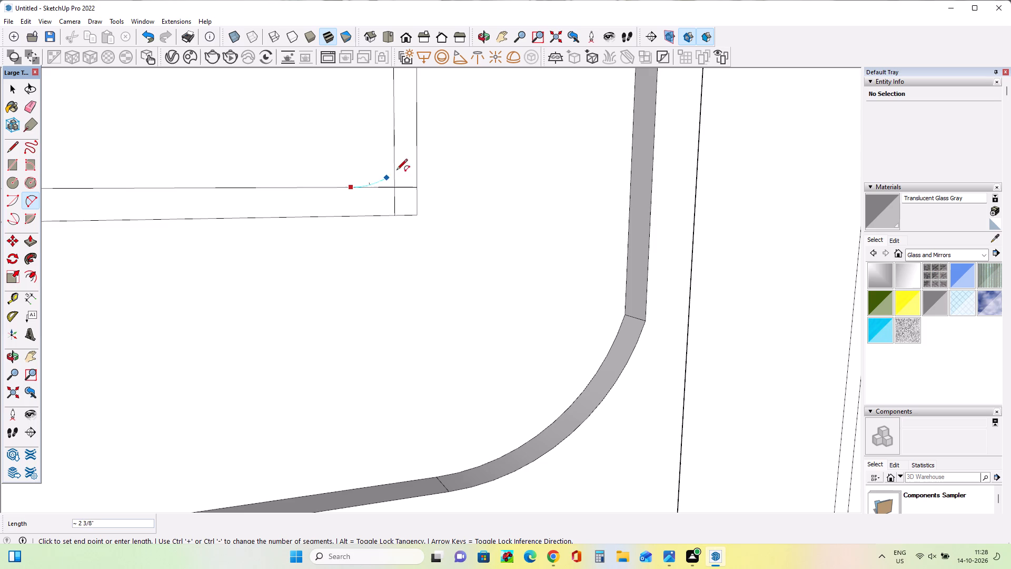
left_click(394, 146)
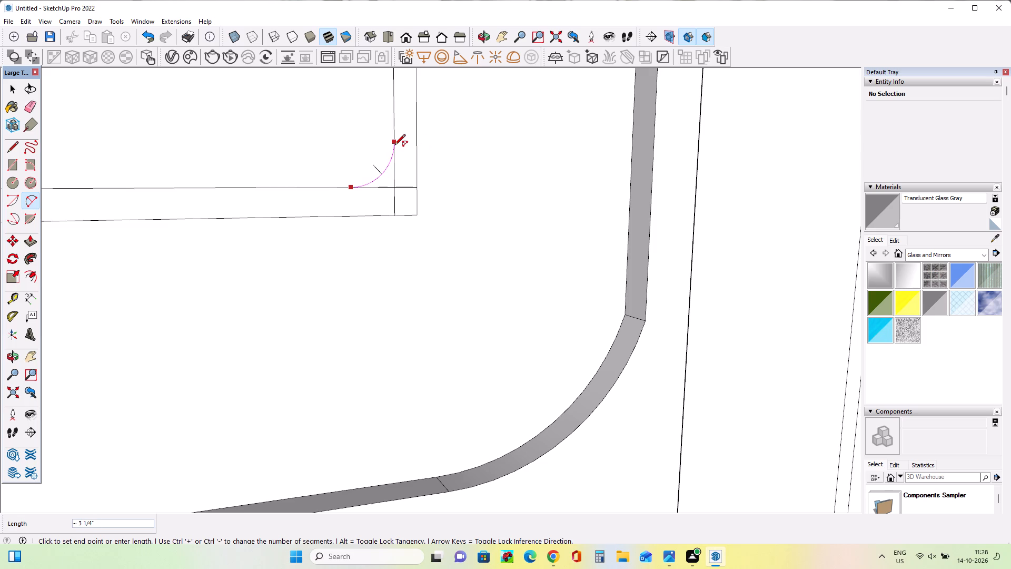
left_click(394, 146)
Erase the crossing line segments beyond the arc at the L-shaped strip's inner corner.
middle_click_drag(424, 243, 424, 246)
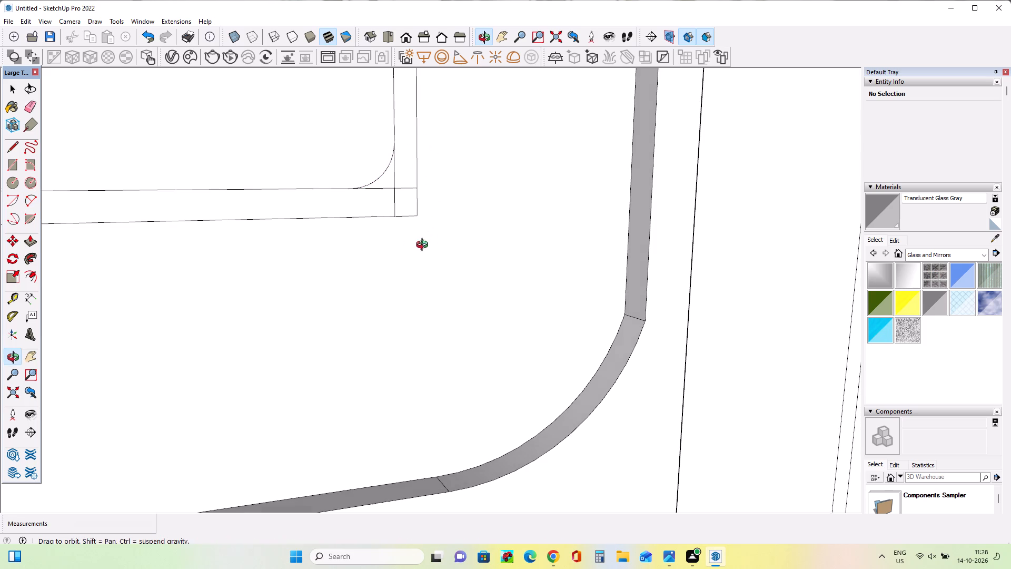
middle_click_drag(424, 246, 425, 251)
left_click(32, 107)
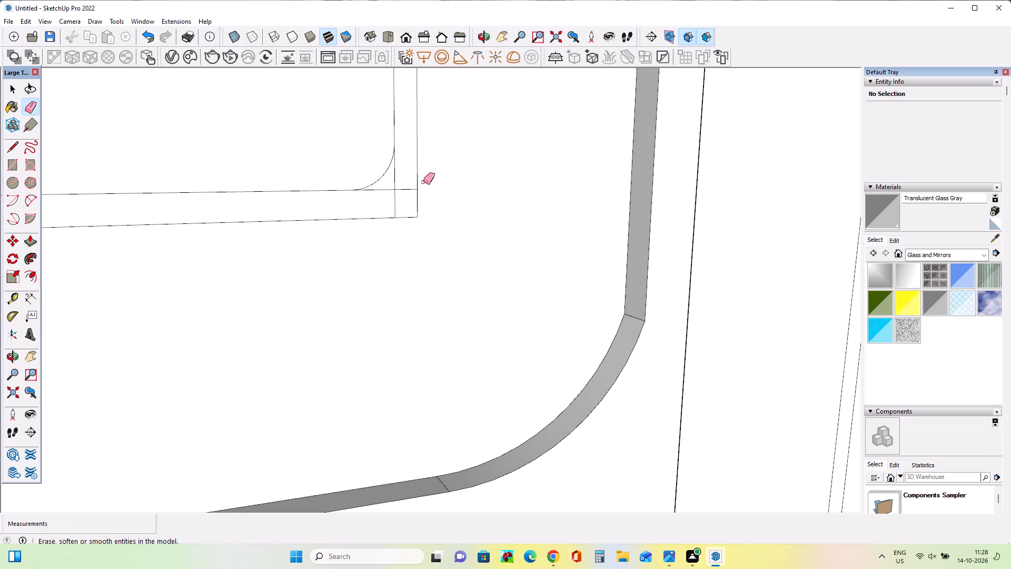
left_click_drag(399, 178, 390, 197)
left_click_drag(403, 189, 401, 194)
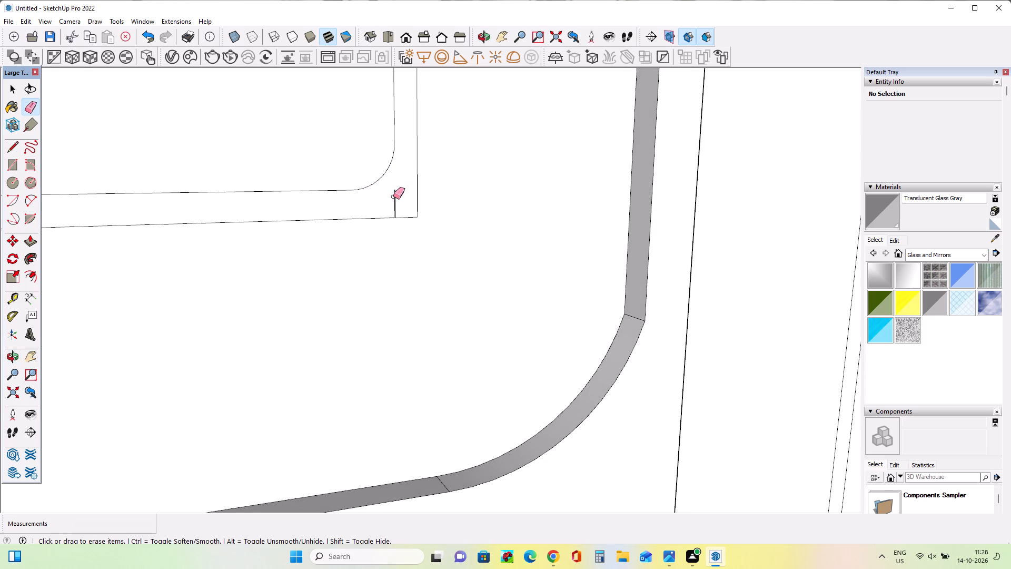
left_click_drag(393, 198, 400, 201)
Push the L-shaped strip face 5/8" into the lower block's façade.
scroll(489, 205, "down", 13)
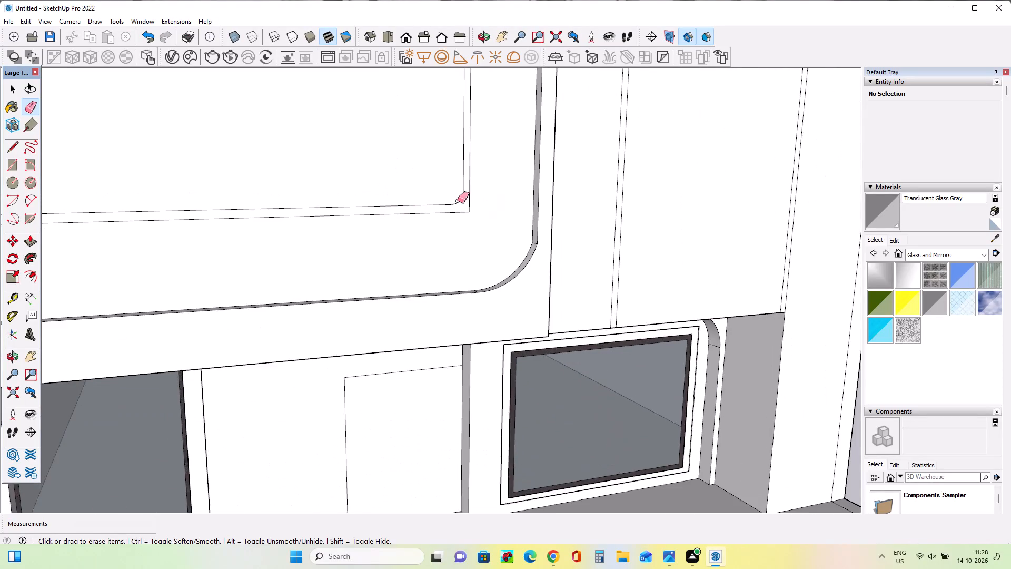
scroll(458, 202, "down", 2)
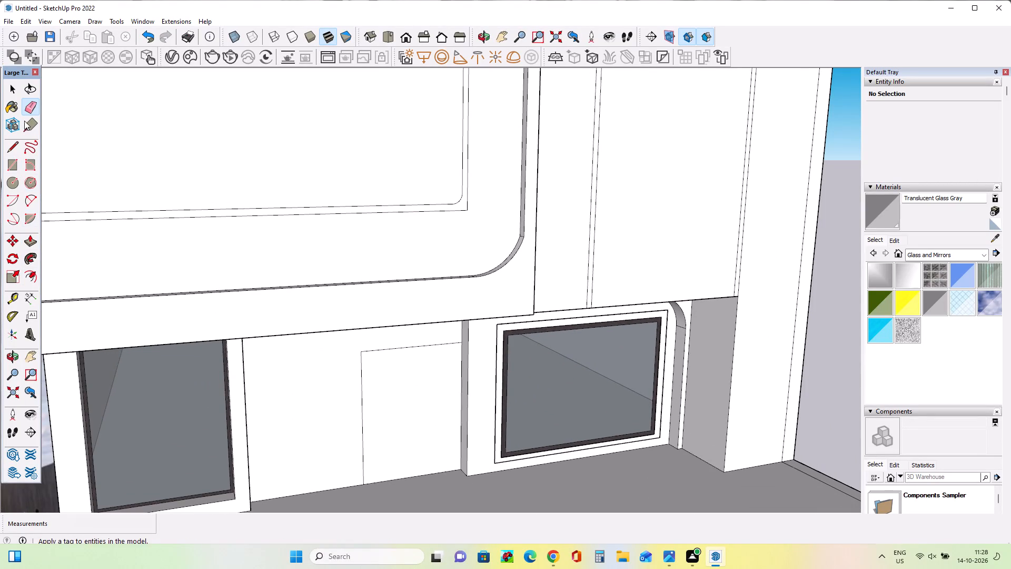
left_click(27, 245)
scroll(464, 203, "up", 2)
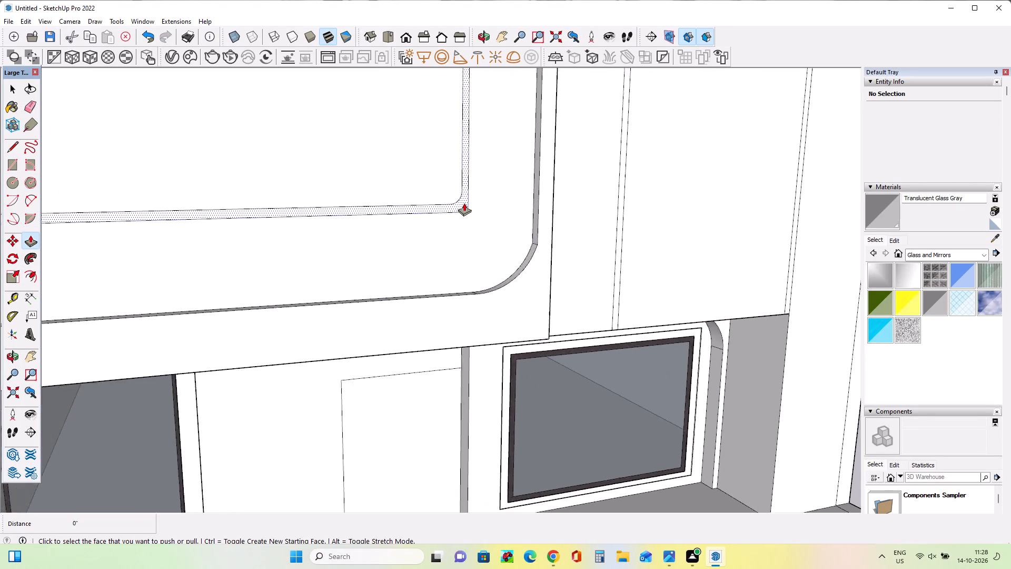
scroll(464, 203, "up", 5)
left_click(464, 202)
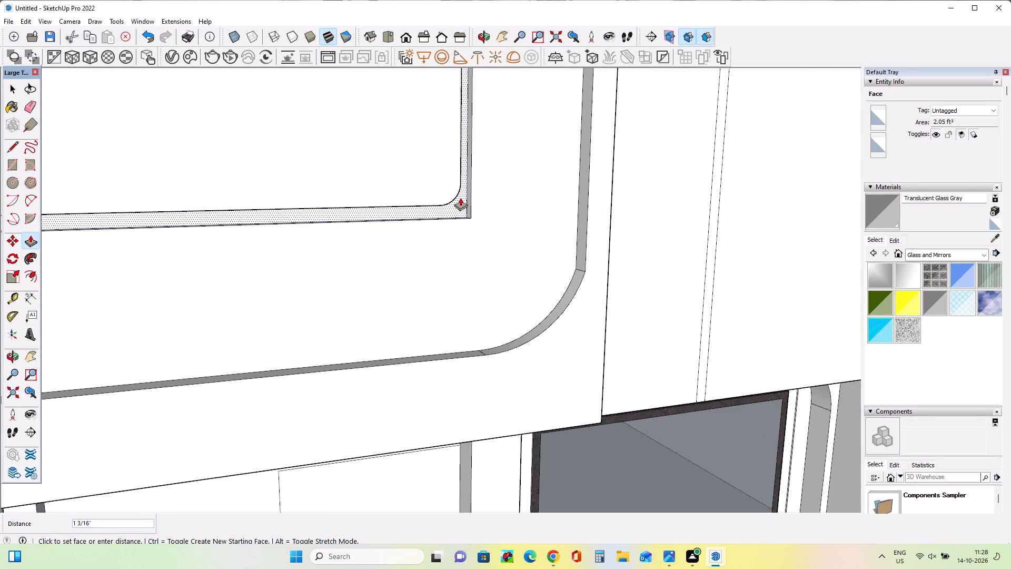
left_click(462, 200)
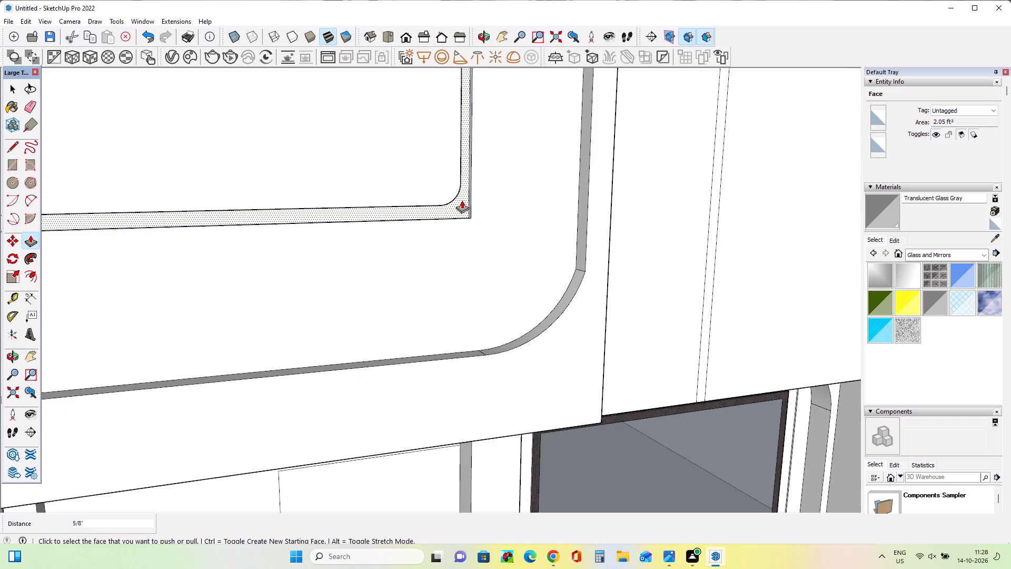
Examine the recessed L-shaped strip from several angles and compare its corner with the reference image.
scroll(483, 278, "down", 20)
scroll(483, 278, "down", 1)
scroll(483, 278, "up", 1)
scroll(483, 278, "down", 4)
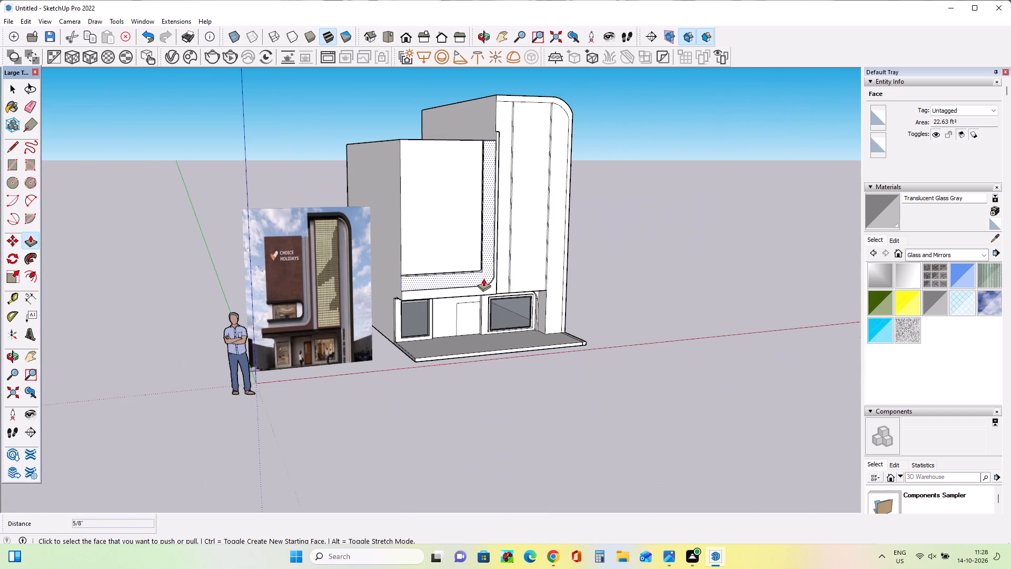
middle_click_drag(472, 270, 390, 293)
scroll(451, 276, "up", 8)
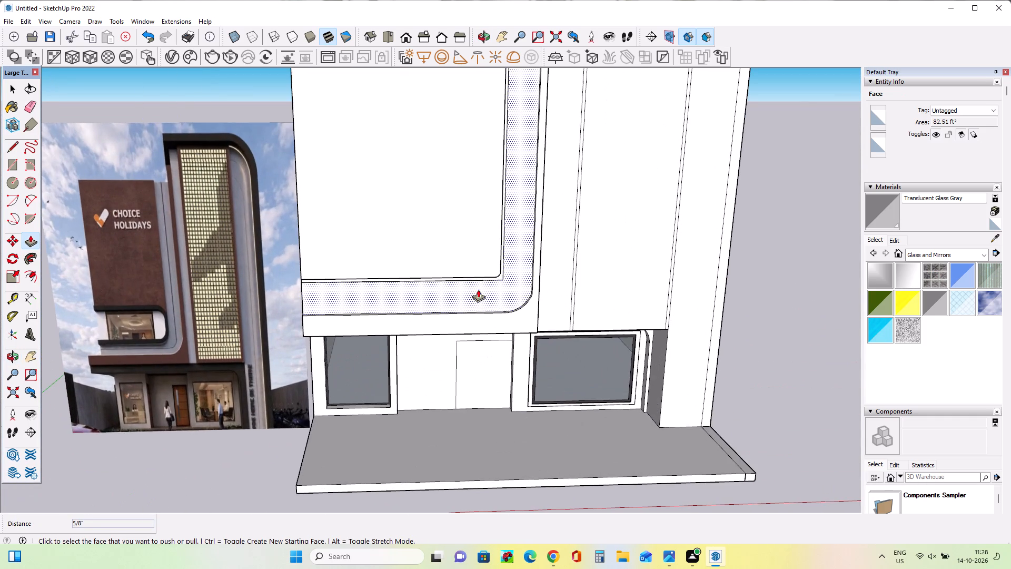
middle_click_drag(525, 296, 542, 290)
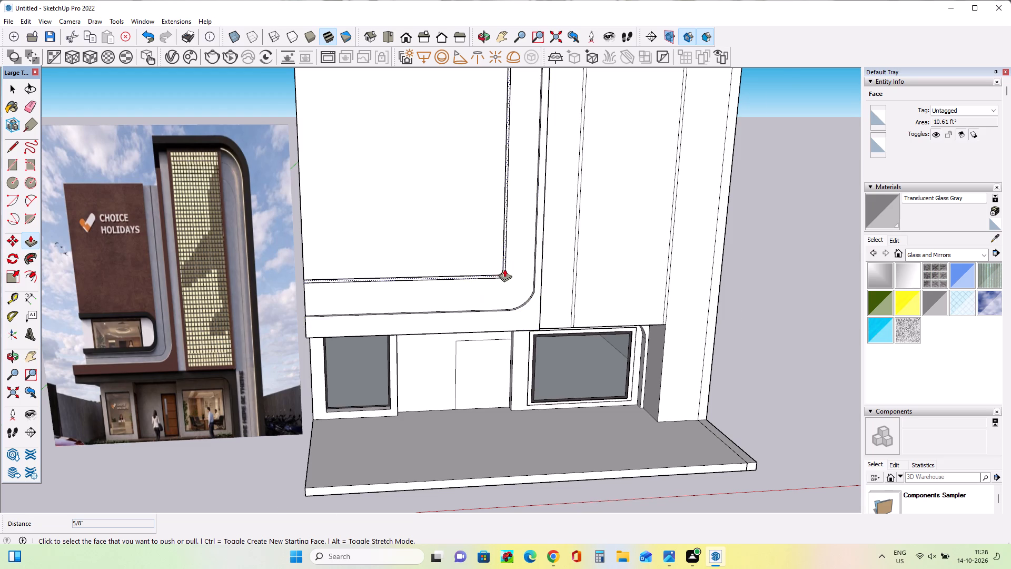
scroll(506, 269, "up", 6)
scroll(507, 281, "down", 5)
scroll(80, 378, "up", 4)
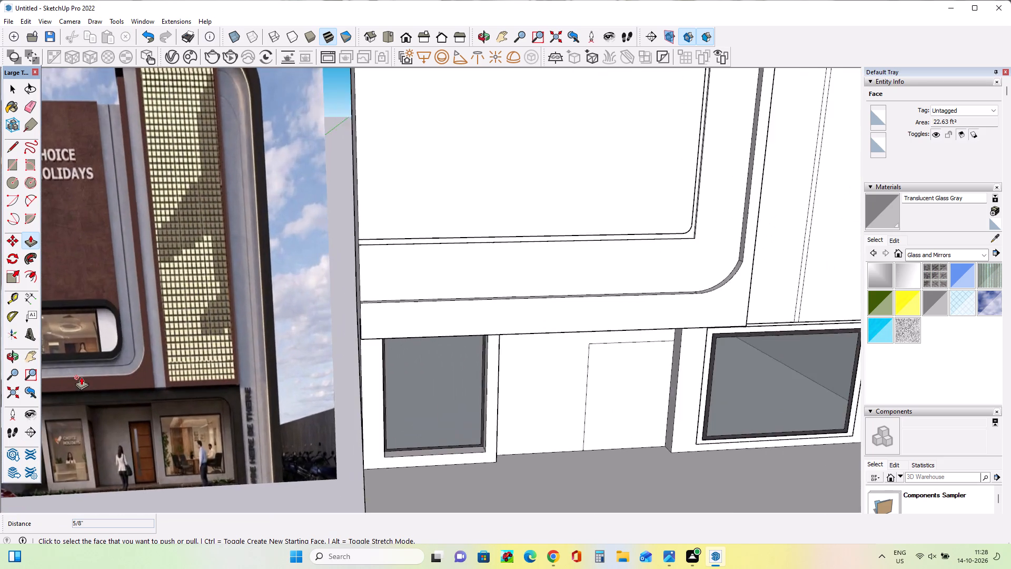
scroll(81, 377, "up", 4)
scroll(82, 377, "down", 12)
scroll(353, 344, "up", 2)
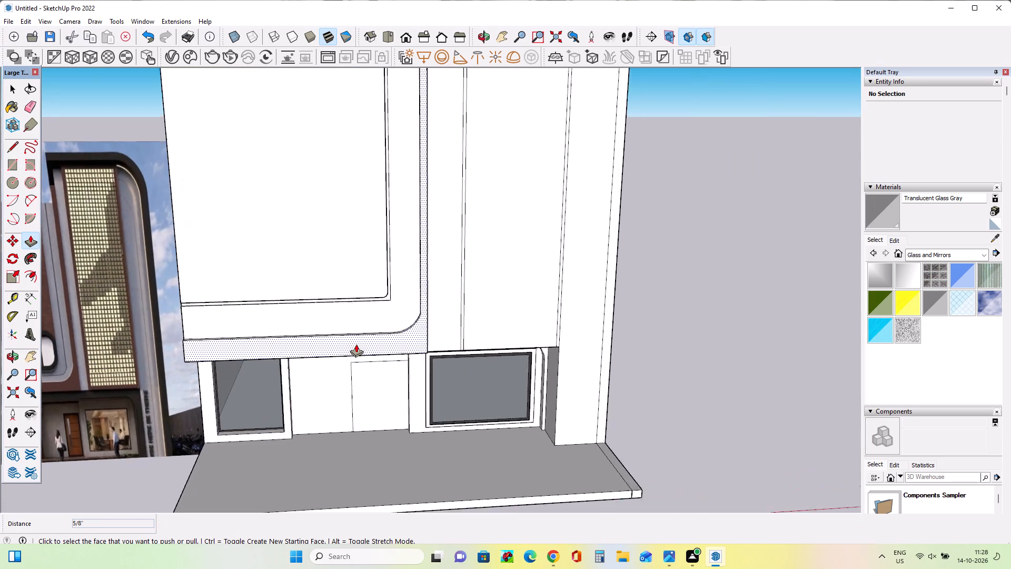
scroll(356, 344, "up", 2)
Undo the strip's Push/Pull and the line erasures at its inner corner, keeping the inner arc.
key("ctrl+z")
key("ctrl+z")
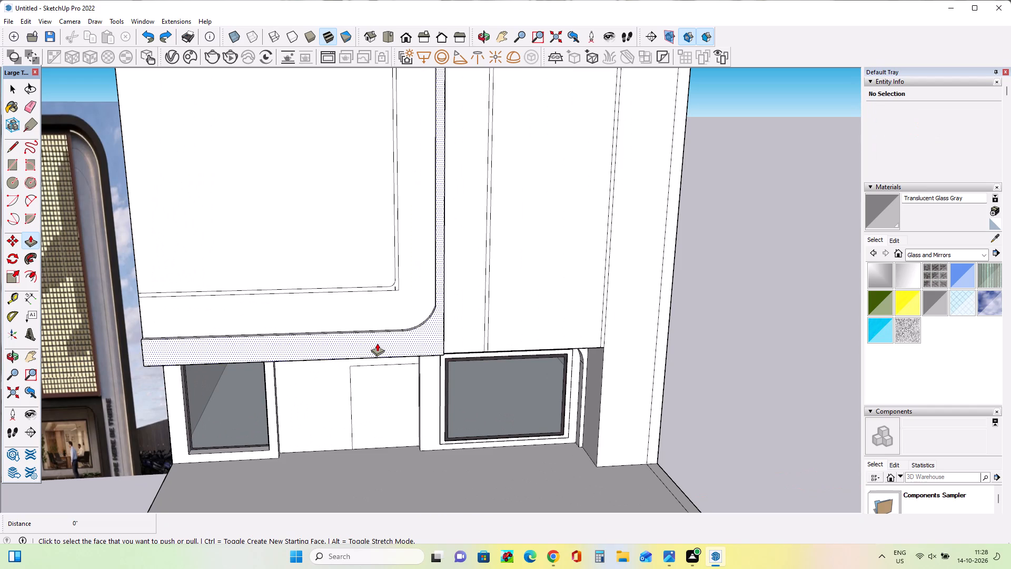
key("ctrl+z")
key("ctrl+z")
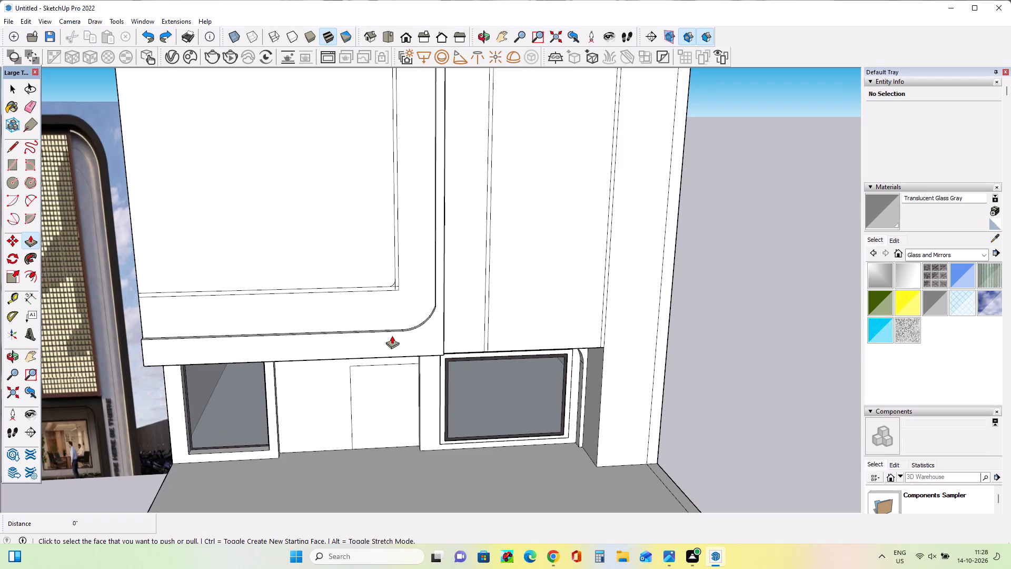
Draw a two-point arc about 10 5/8" long with a 2 1/16" bulge across the L-shaped strip's outer corner.
scroll(402, 267, "up", 8)
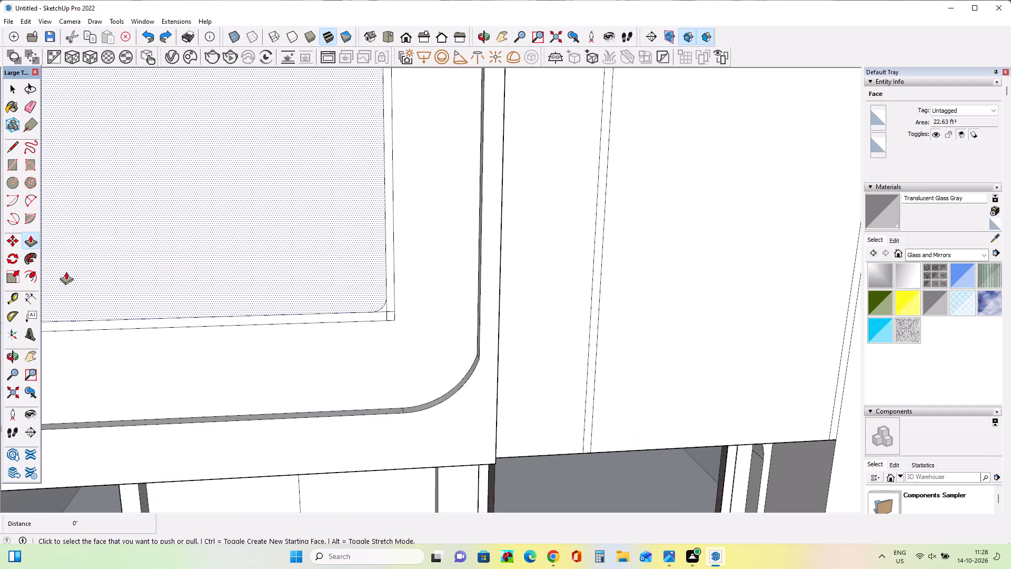
left_click(29, 200)
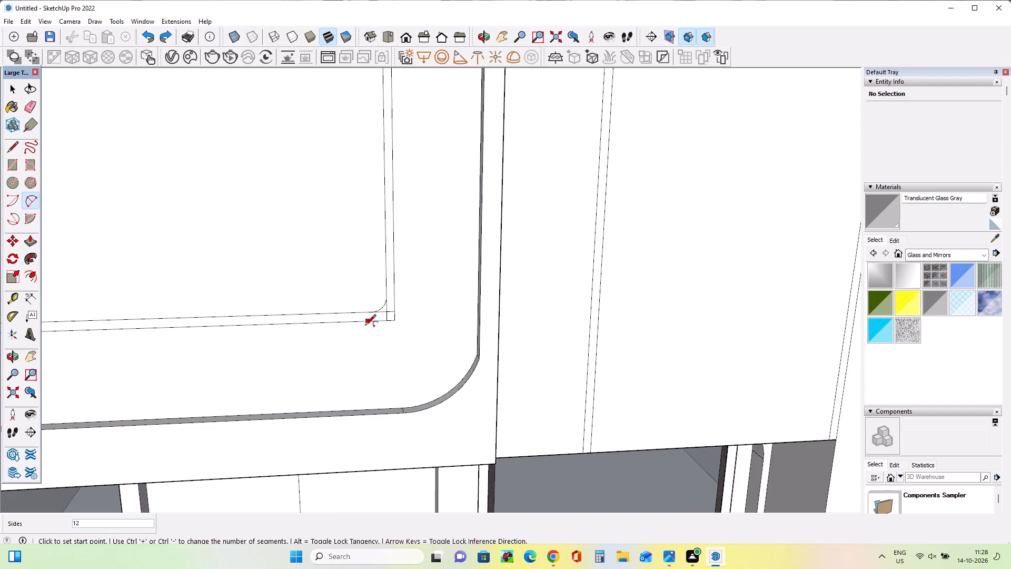
left_click(344, 325)
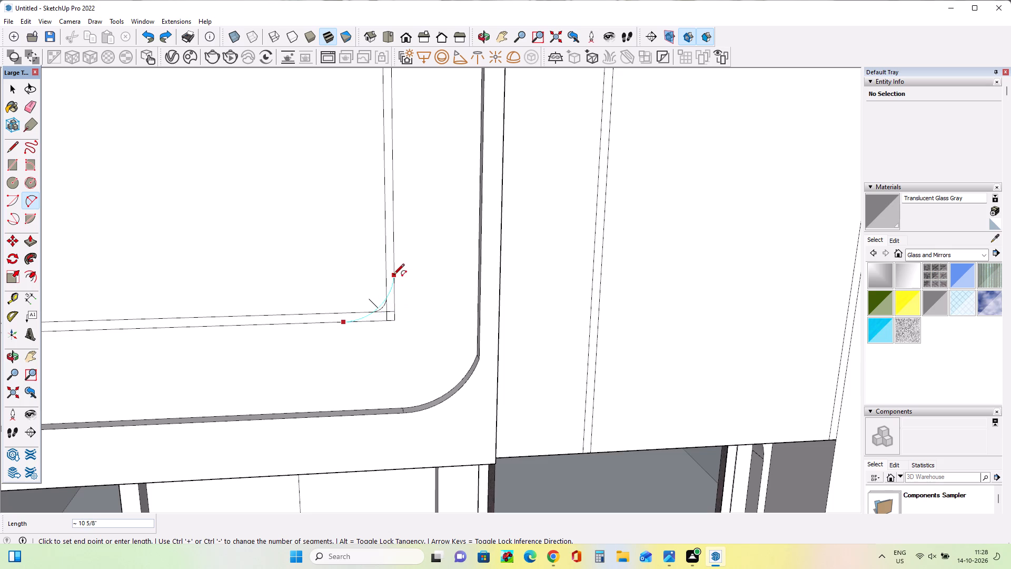
left_click(393, 276)
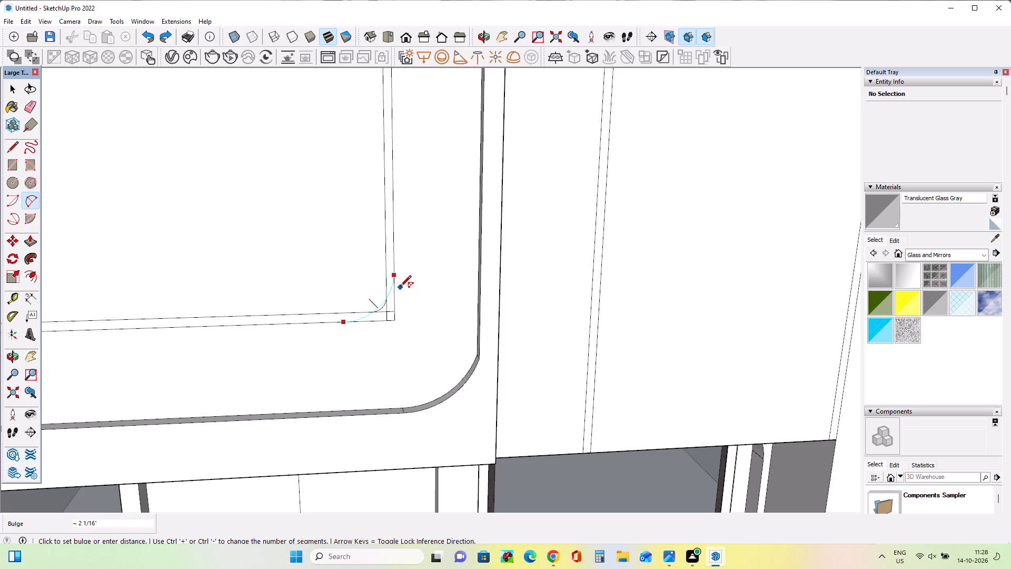
left_click(400, 287)
Draw a larger arc about 9 1/4" long with a 2 3/16" bulge across the L-shaped strip's inner corner.
middle_click_drag(438, 358, 503, 367)
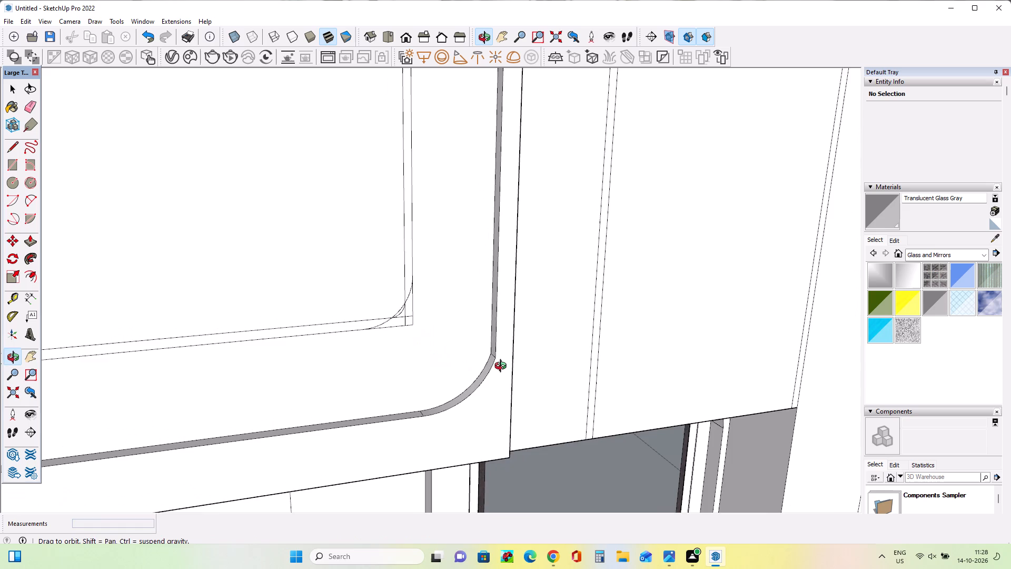
middle_click_drag(503, 367, 511, 367)
scroll(447, 357, "down", 2)
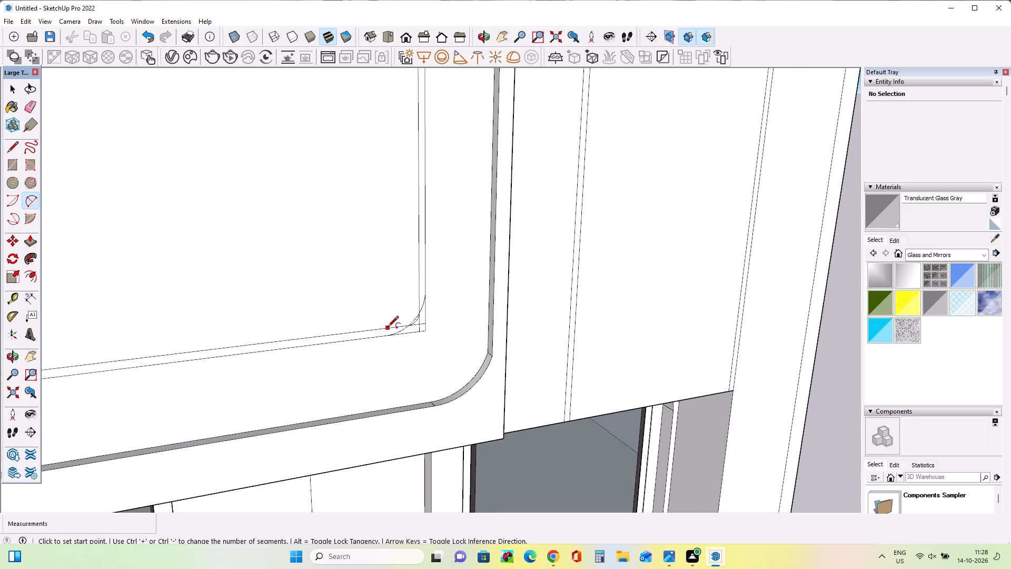
left_click(389, 329)
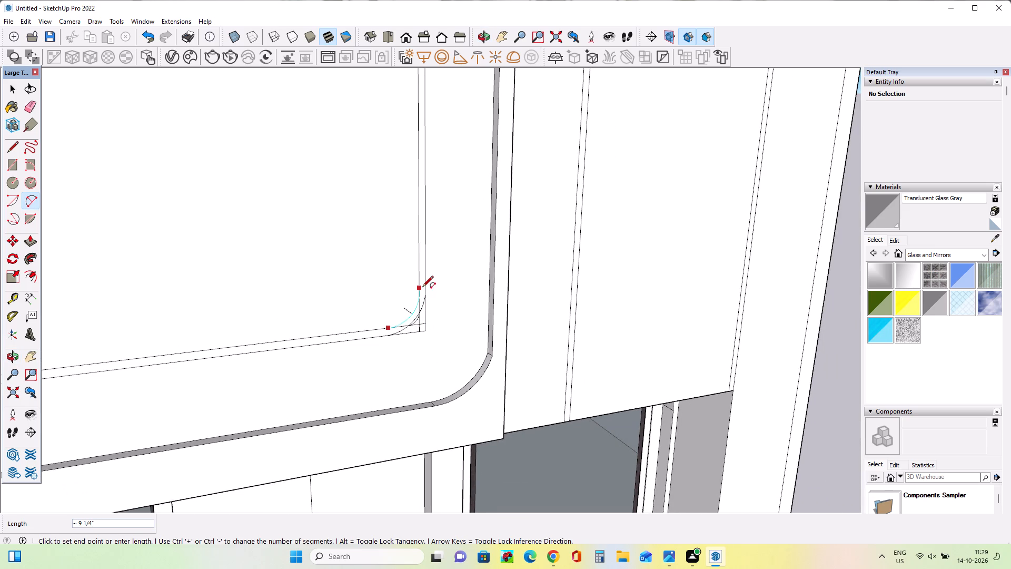
left_click(421, 287)
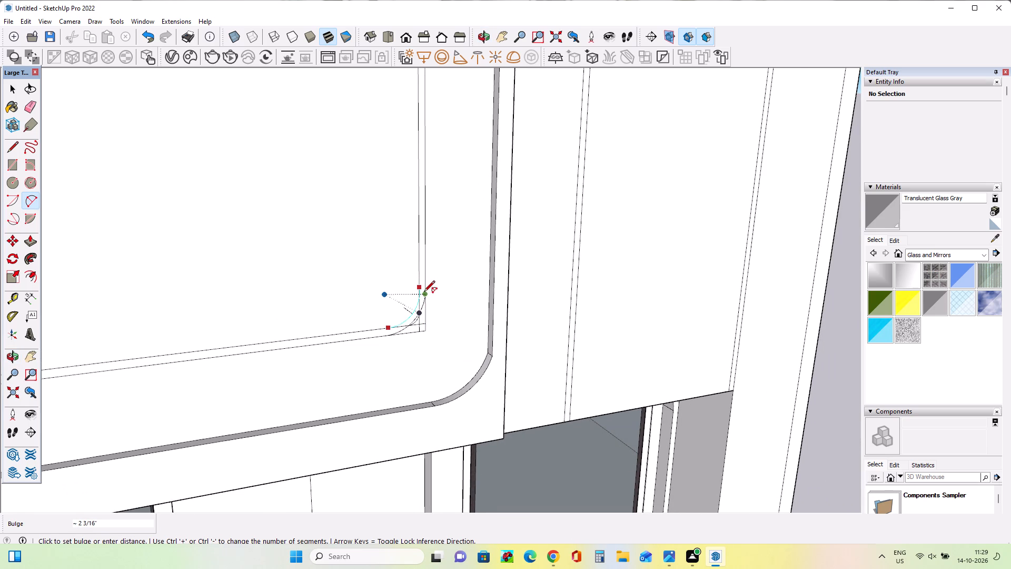
left_click(424, 292)
Erase the old small arc and the leftover straight line segments at the strip's corner, keeping the two new parallel arcs.
scroll(437, 345, "up", 8)
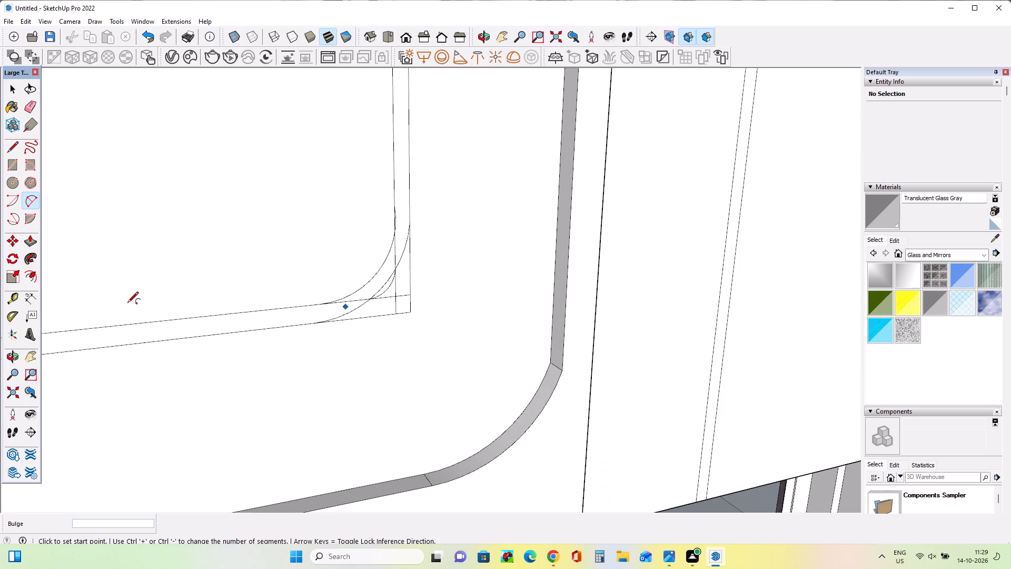
left_click(33, 105)
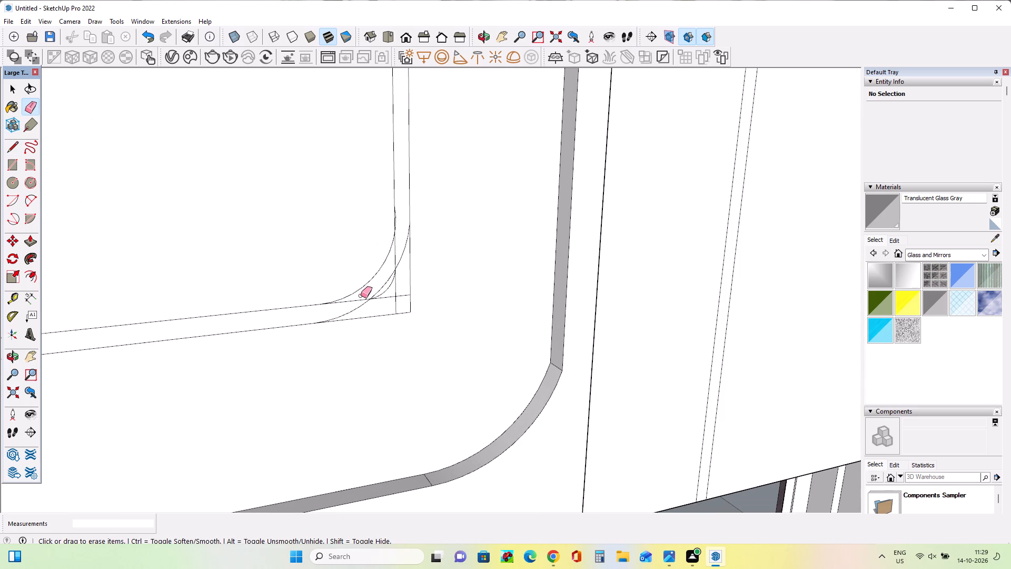
left_click(359, 301)
left_click(384, 298)
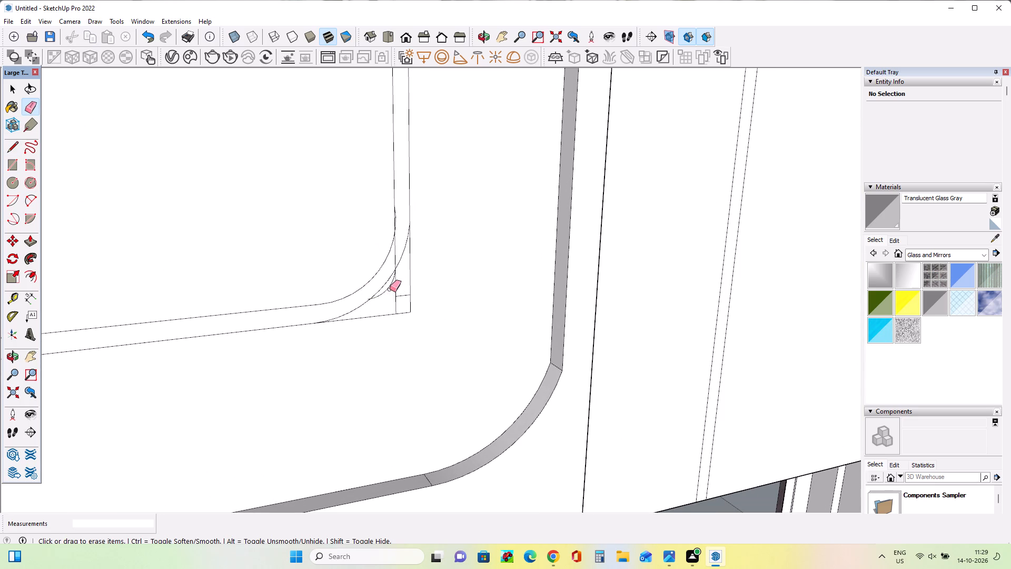
left_click(390, 289)
left_click(390, 287)
left_click(397, 255)
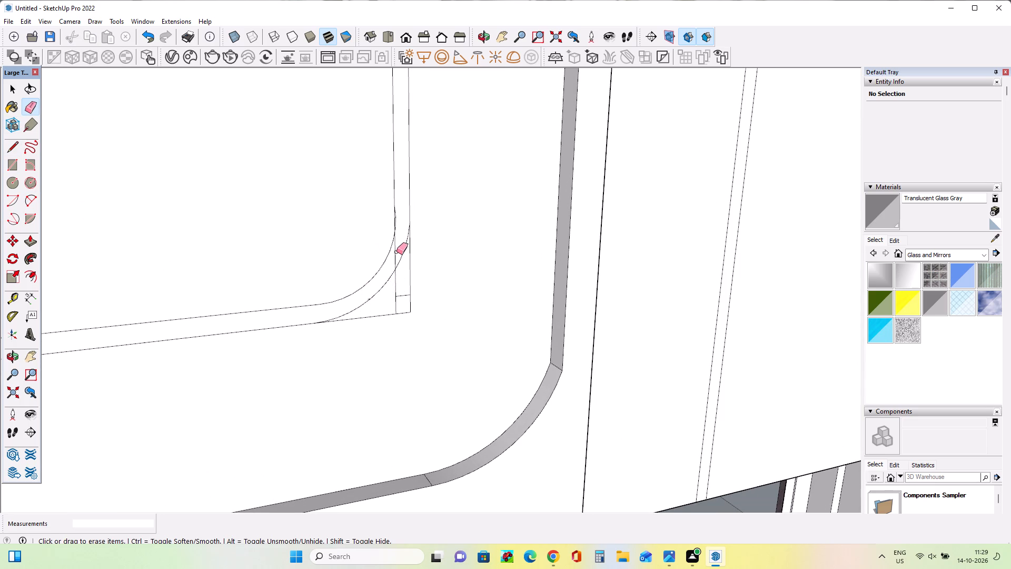
left_click(397, 250)
left_click(395, 250)
left_click(403, 293)
left_click(403, 295)
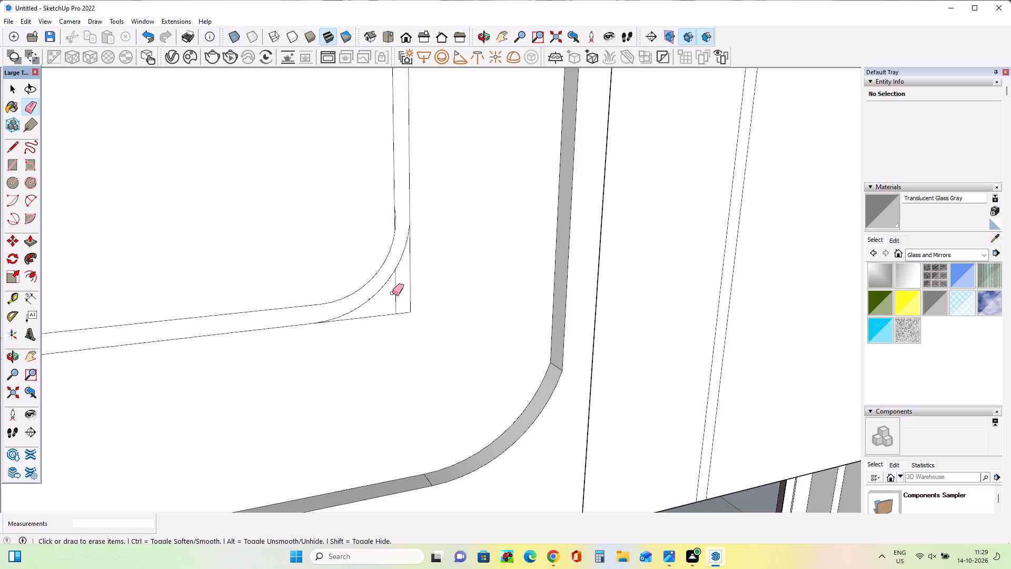
left_click(392, 293)
left_click_drag(414, 280, 373, 328)
scroll(393, 224, "up", 13)
left_click(400, 192)
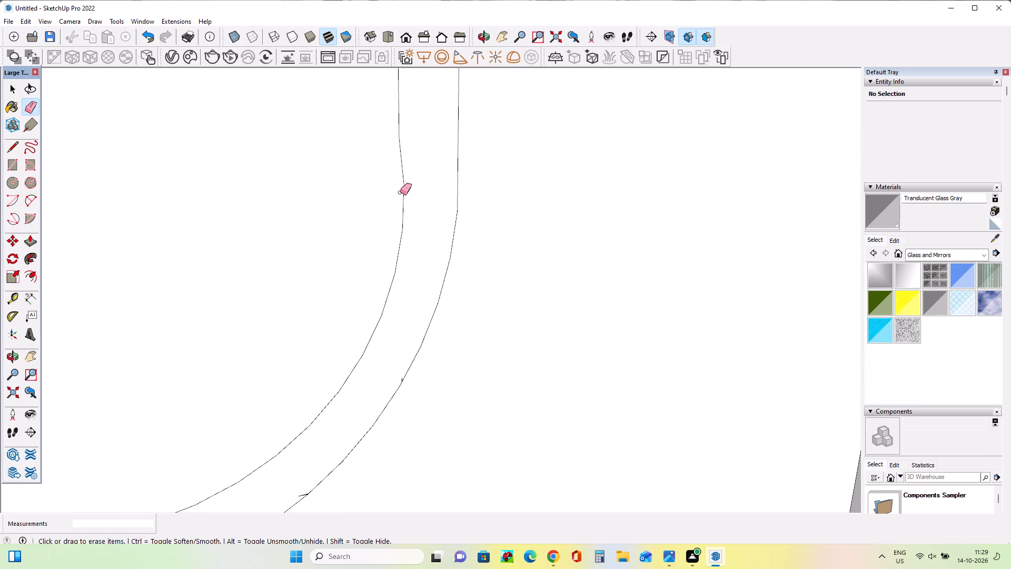
scroll(444, 260, "down", 20)
scroll(444, 260, "down", 1)
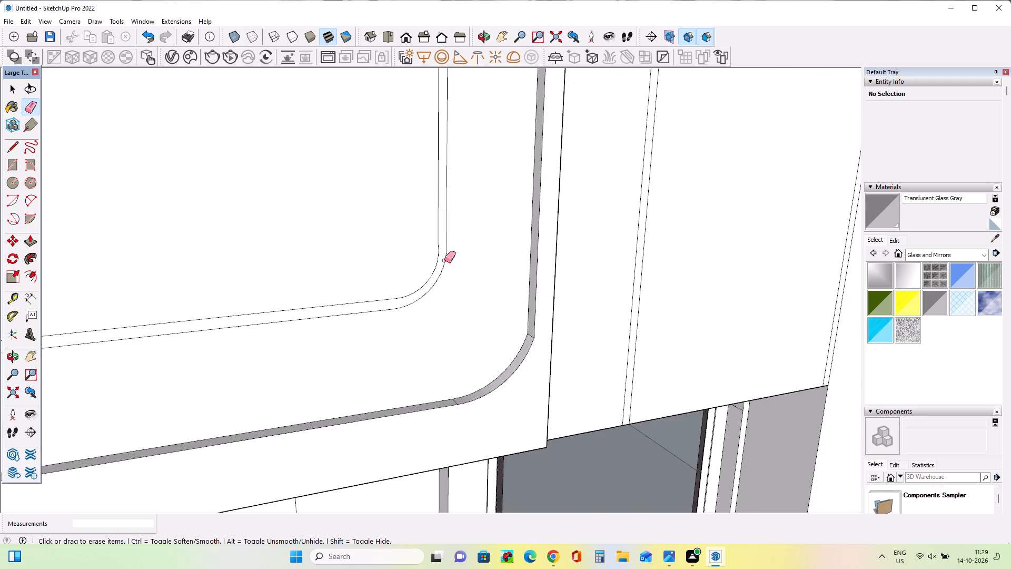
Push the L-shaped strip face 1 3/8" into the lower block's façade.
scroll(444, 260, "down", 9)
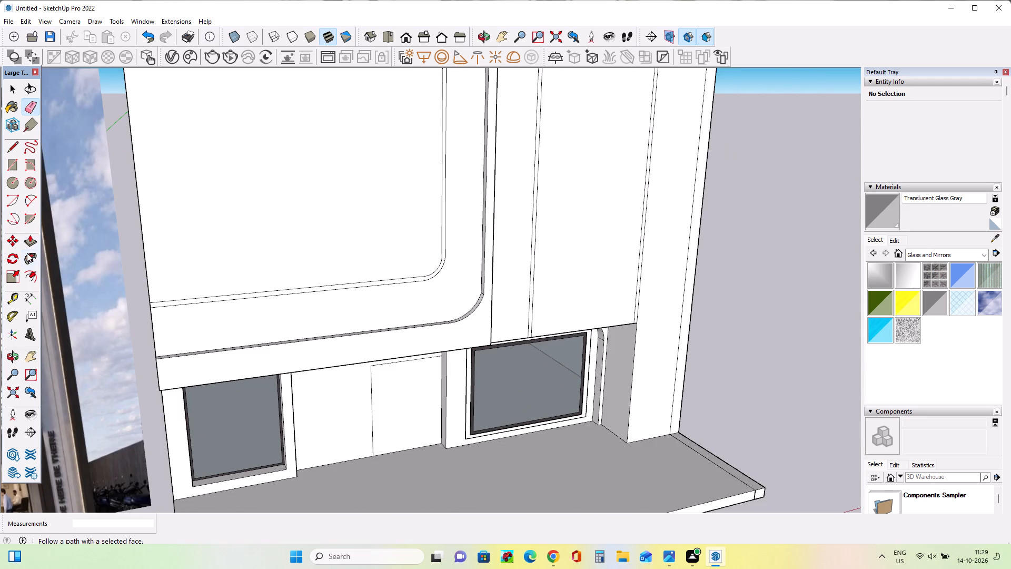
left_click(27, 246)
left_click(336, 286)
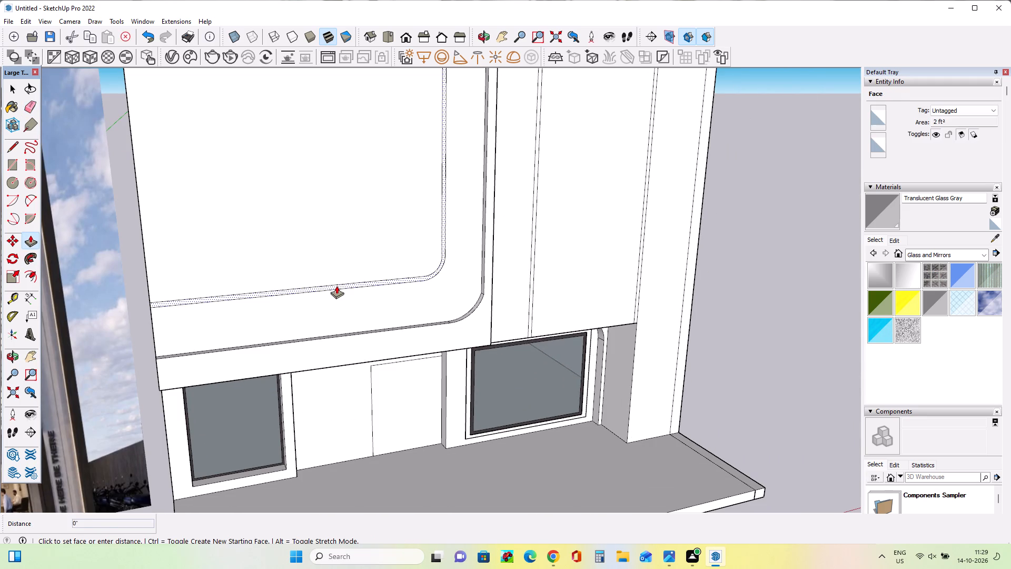
left_click(336, 284)
Examine the recessed strip and its rounded corner up close and from afar against the reference image.
middle_click_drag(416, 310, 326, 319)
scroll(438, 294, "down", 13)
middle_click_drag(443, 295, 477, 305)
middle_click_drag(481, 296, 481, 291)
middle_click_drag(481, 287, 483, 274)
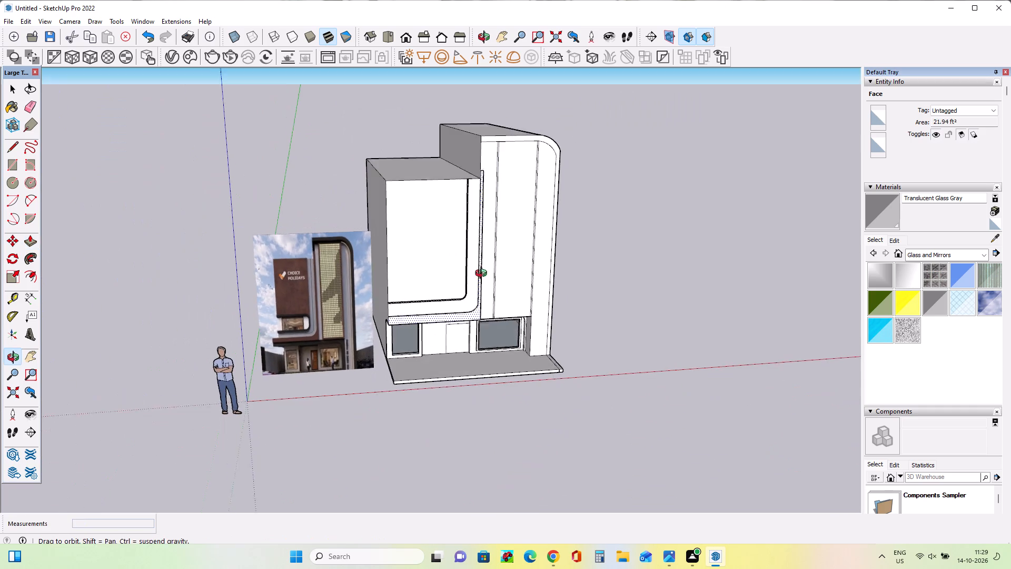
middle_click_drag(483, 274, 483, 249)
scroll(449, 262, "up", 2)
scroll(449, 262, "down", 1)
scroll(449, 262, "up", 16)
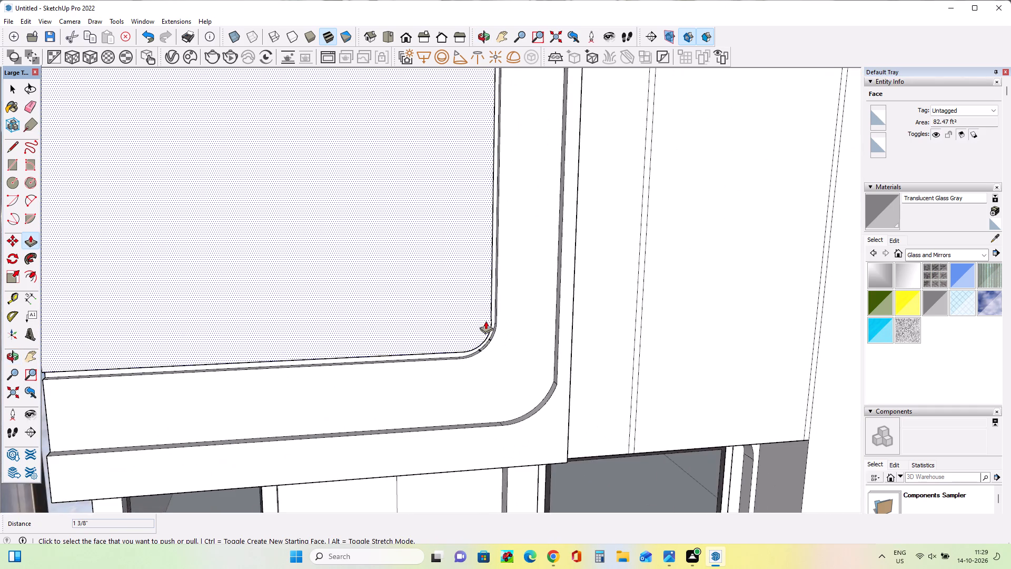
middle_click_drag(483, 321, 481, 370)
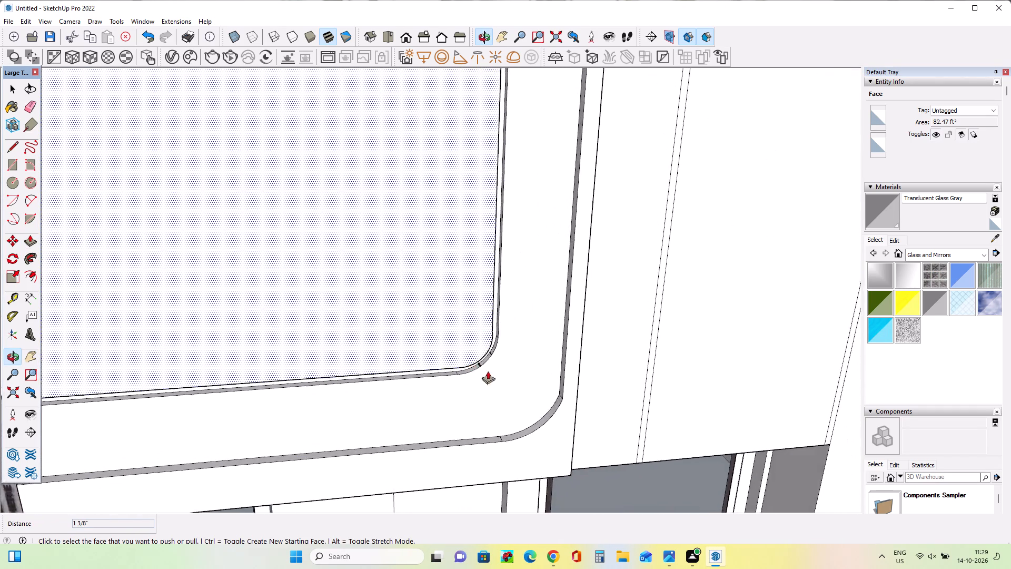
scroll(488, 371, "down", 11)
middle_click_drag(511, 358, 500, 343)
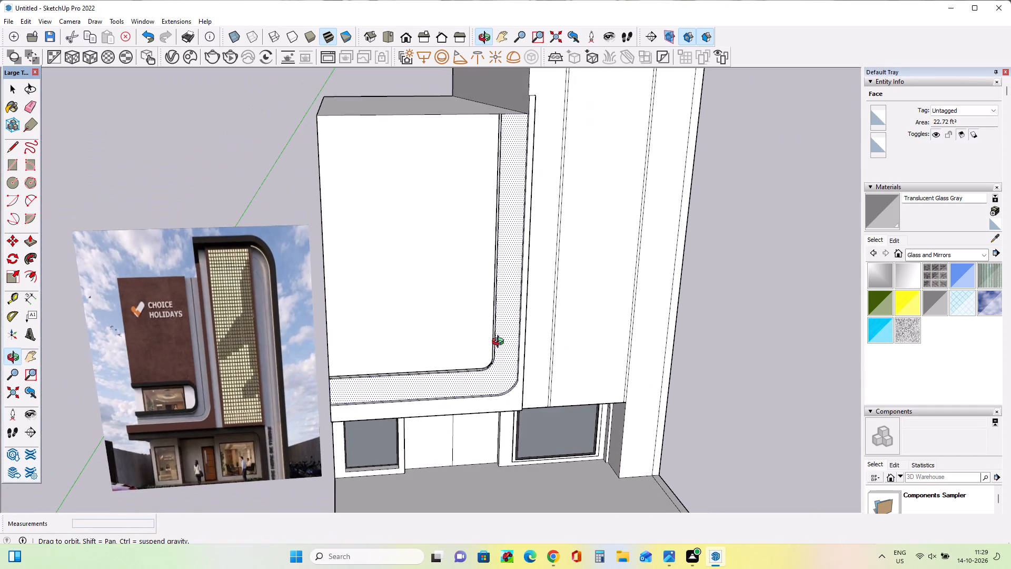
middle_click_drag(500, 343, 500, 336)
middle_click(464, 400)
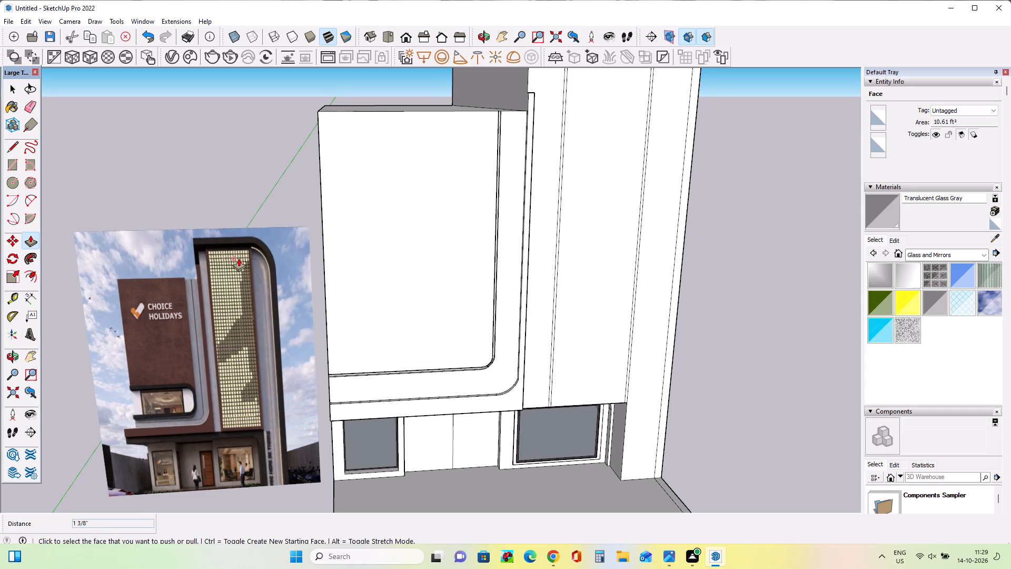
Draw a rectangle about 10' 9" high and 6' 5 15/16" wide from the lower block's upper left façade corner, inside the strip.
left_click(11, 165)
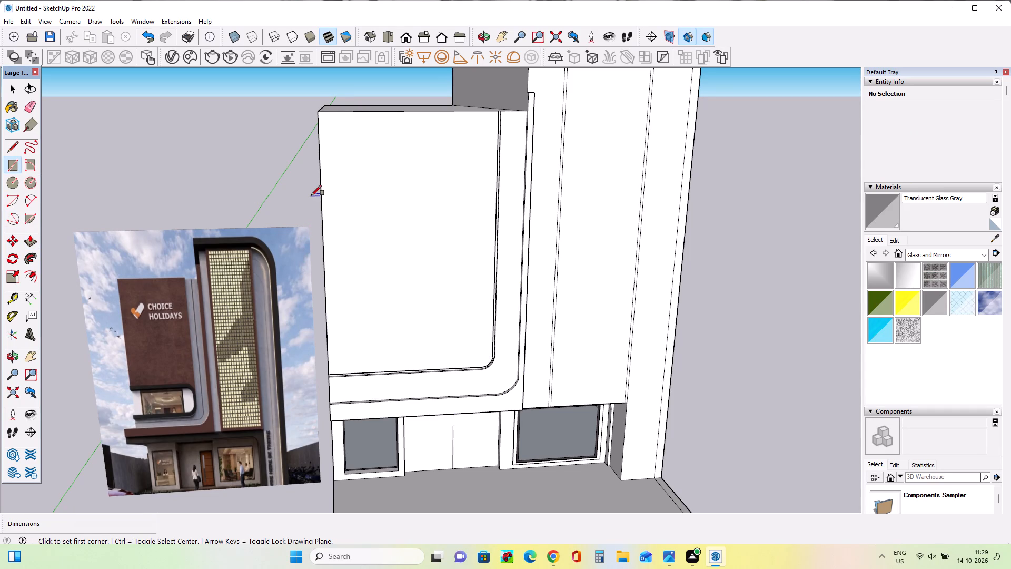
left_click(321, 112)
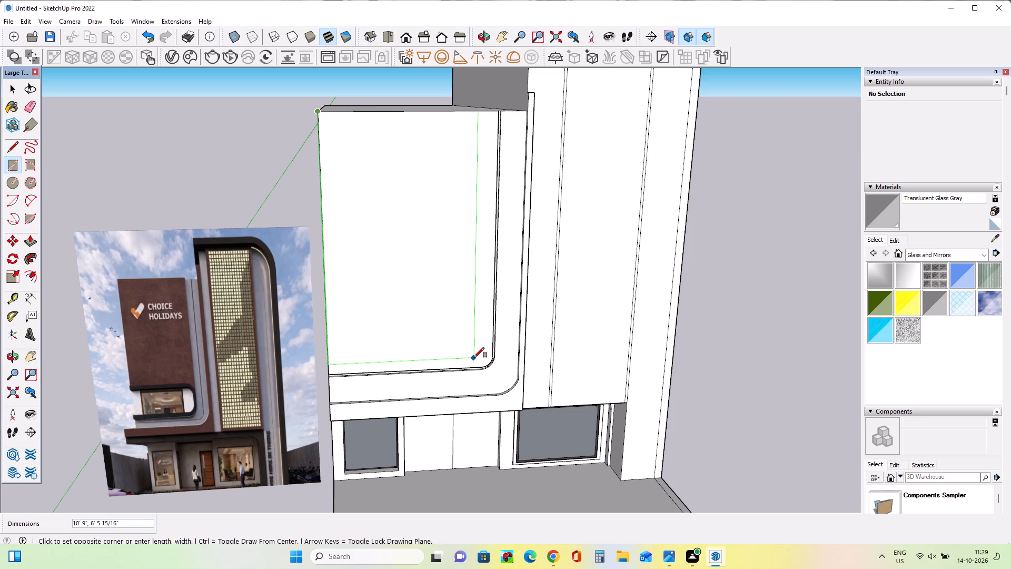
left_click(474, 358)
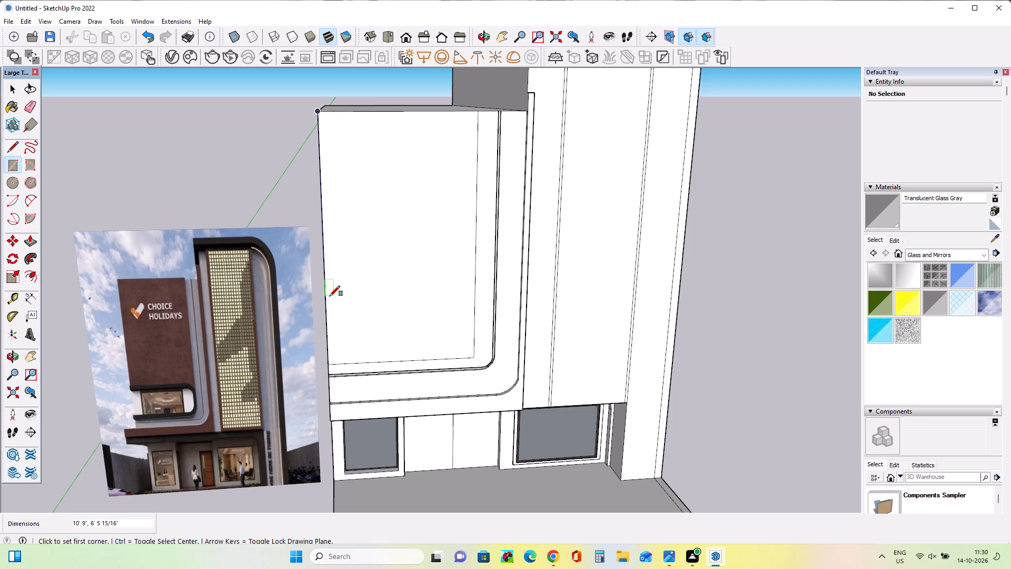
Draw a rectangle about 6' 2 11/16" wide and 2' 10 5/16" high from the façade's left edge, in the large rectangle's lower part.
left_click(330, 292)
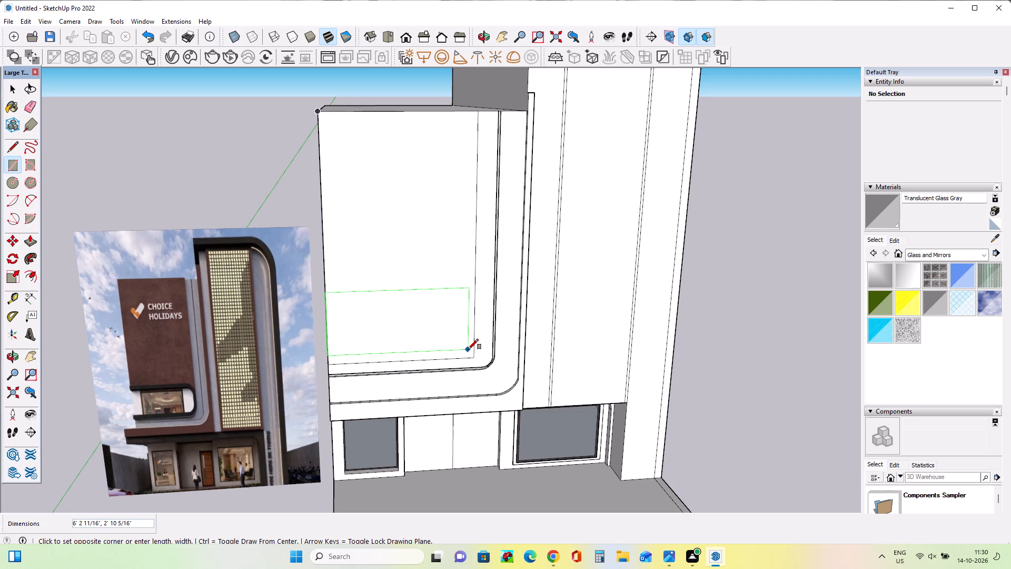
left_click(468, 349)
Draw a horizontal line 6' 5 15/16" long just above the small rectangle, from the façade's left edge to the large rectangle's right side.
middle_click_drag(475, 399, 471, 391)
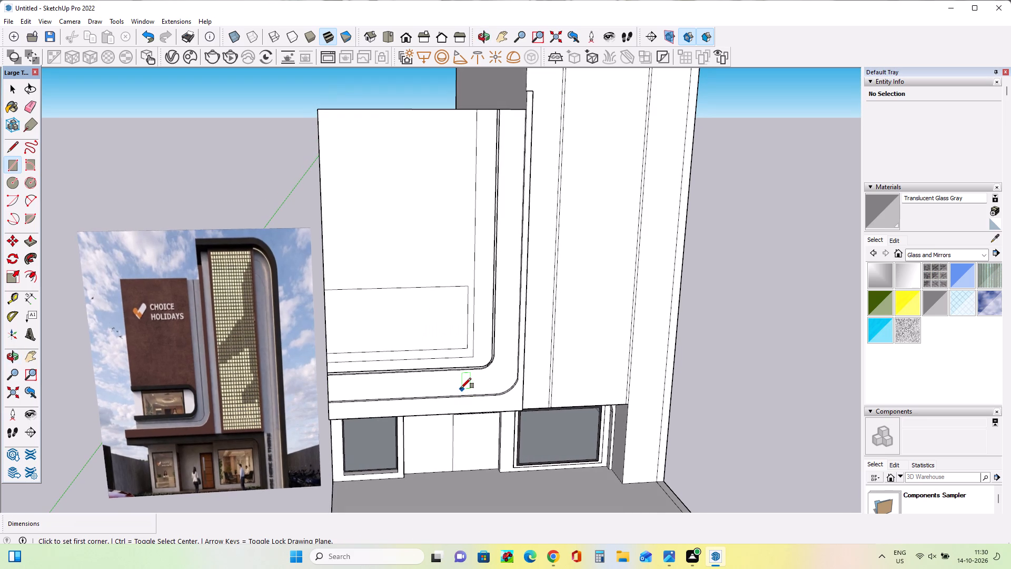
middle_click_drag(460, 388, 472, 392)
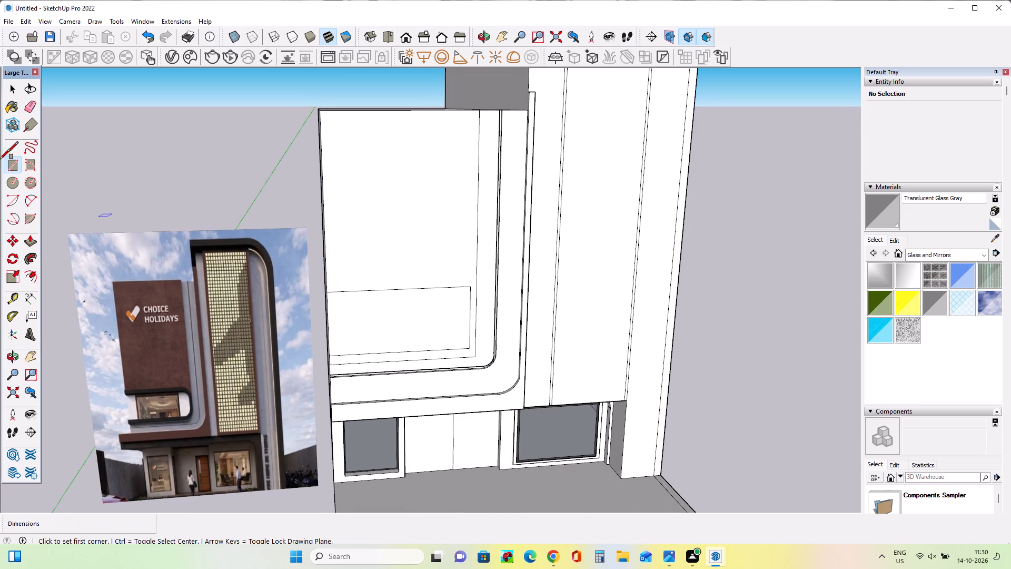
left_click(5, 140)
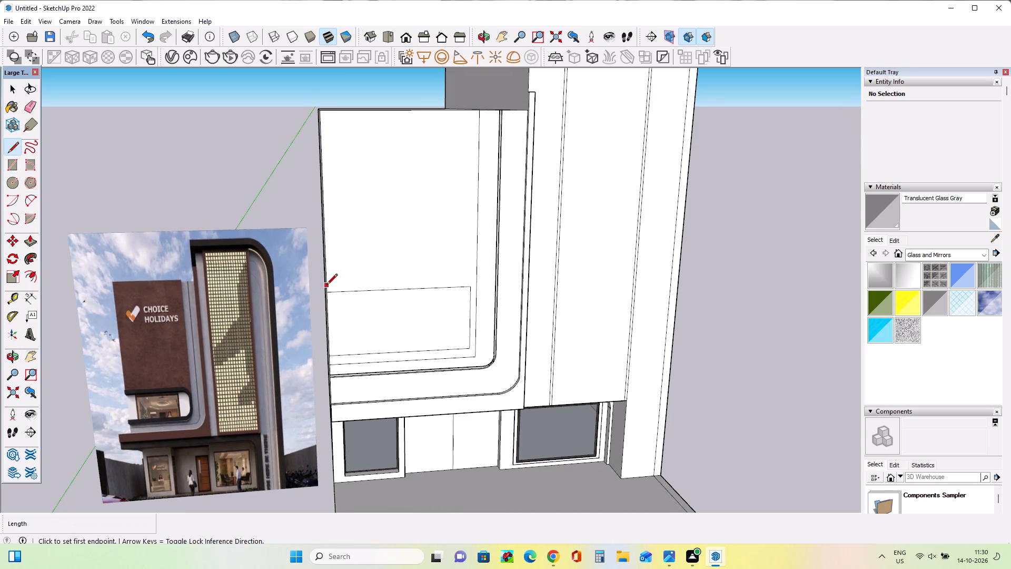
left_click(326, 286)
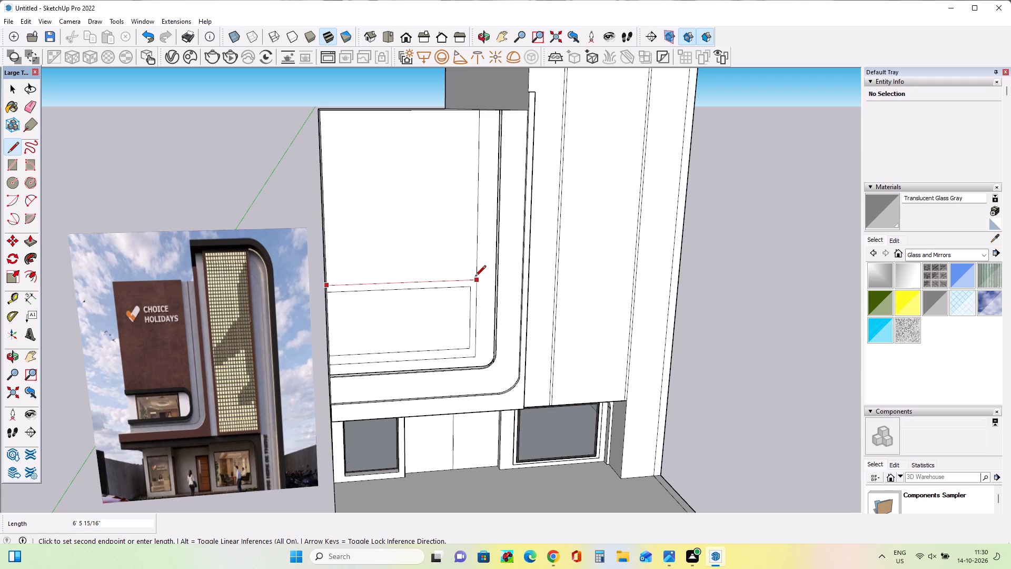
left_click(475, 277)
Erase the large rectangle's bottom edge below the small rectangle.
middle_click_drag(491, 359, 477, 335)
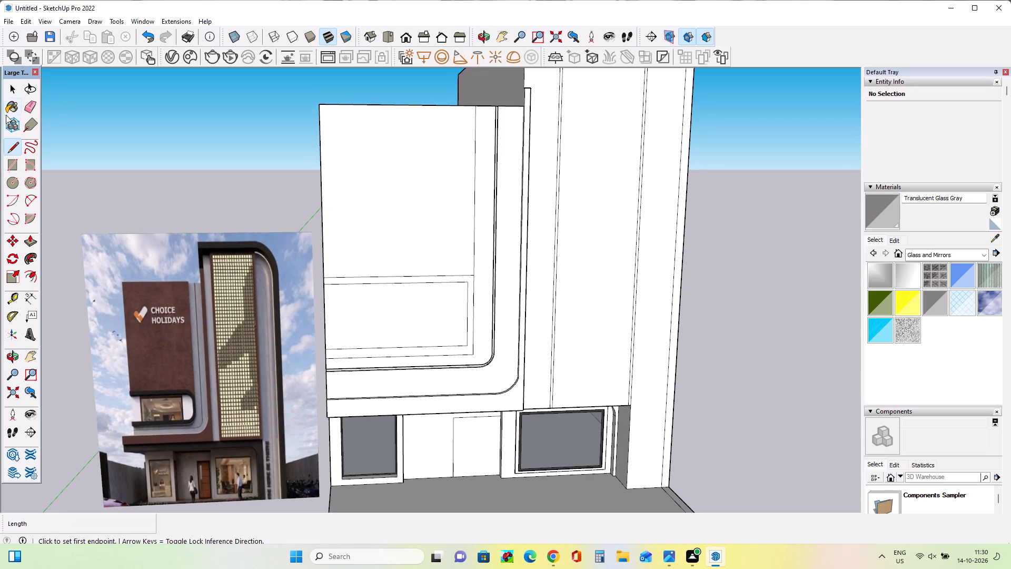
left_click(35, 109)
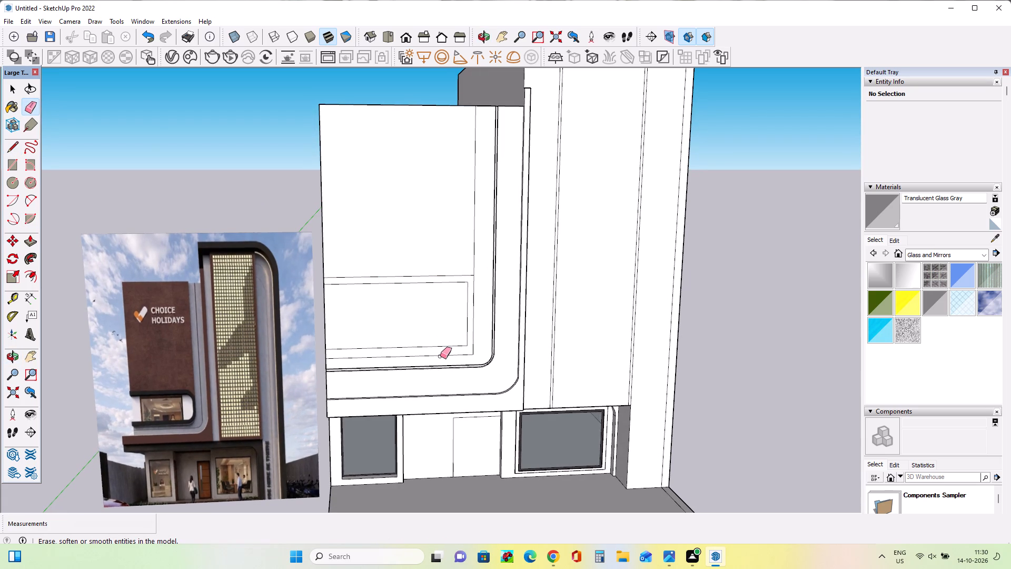
left_click(440, 356)
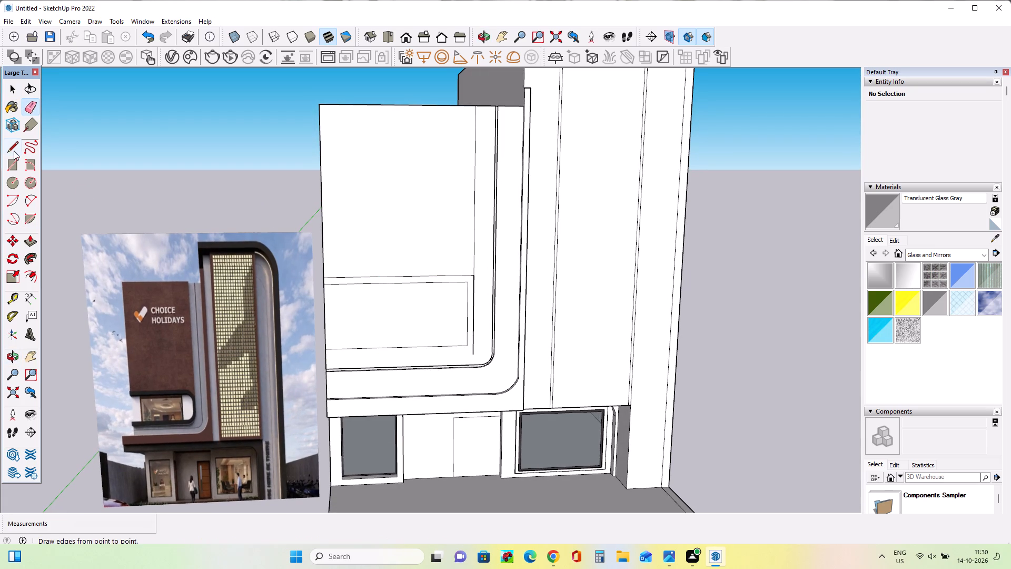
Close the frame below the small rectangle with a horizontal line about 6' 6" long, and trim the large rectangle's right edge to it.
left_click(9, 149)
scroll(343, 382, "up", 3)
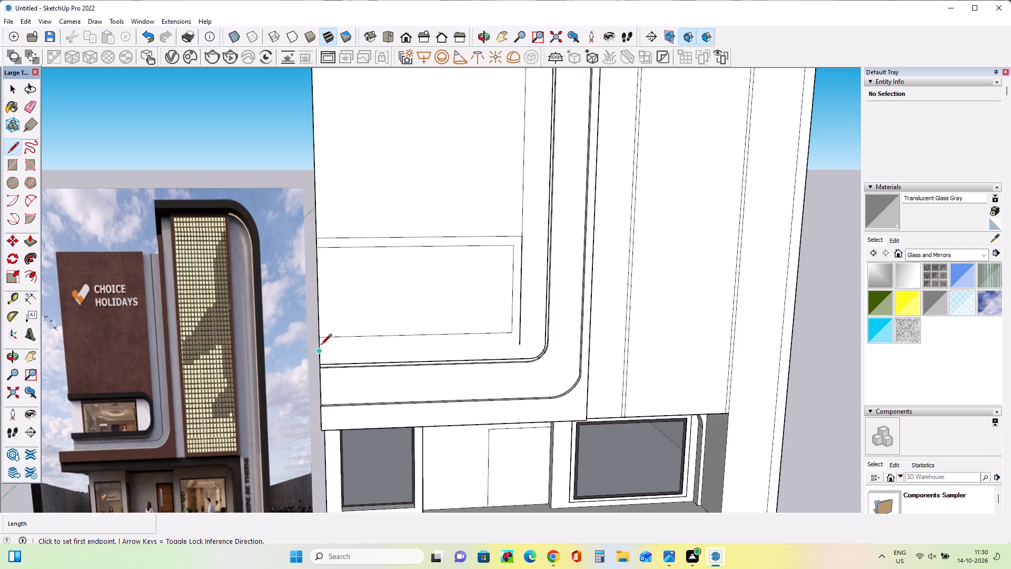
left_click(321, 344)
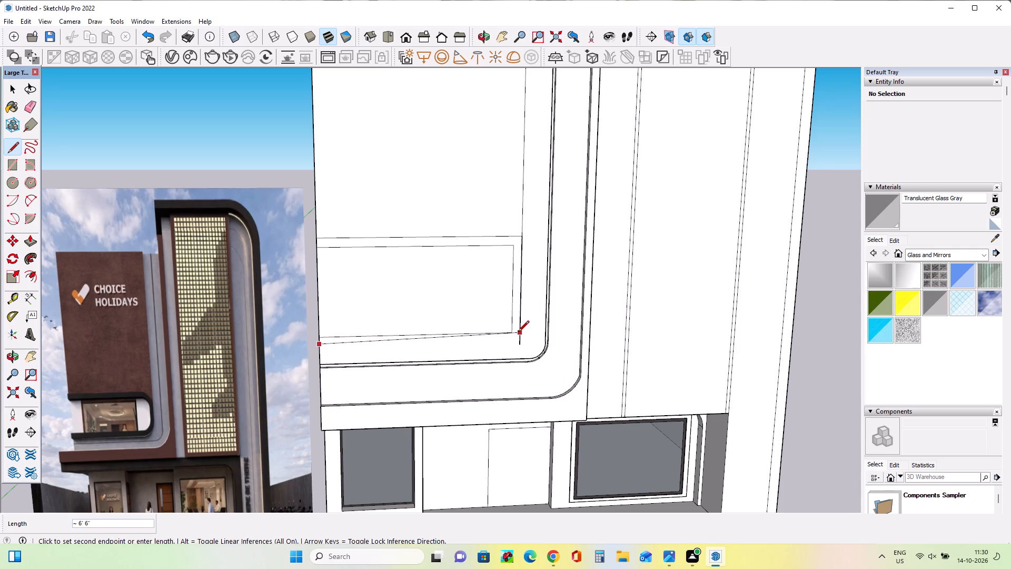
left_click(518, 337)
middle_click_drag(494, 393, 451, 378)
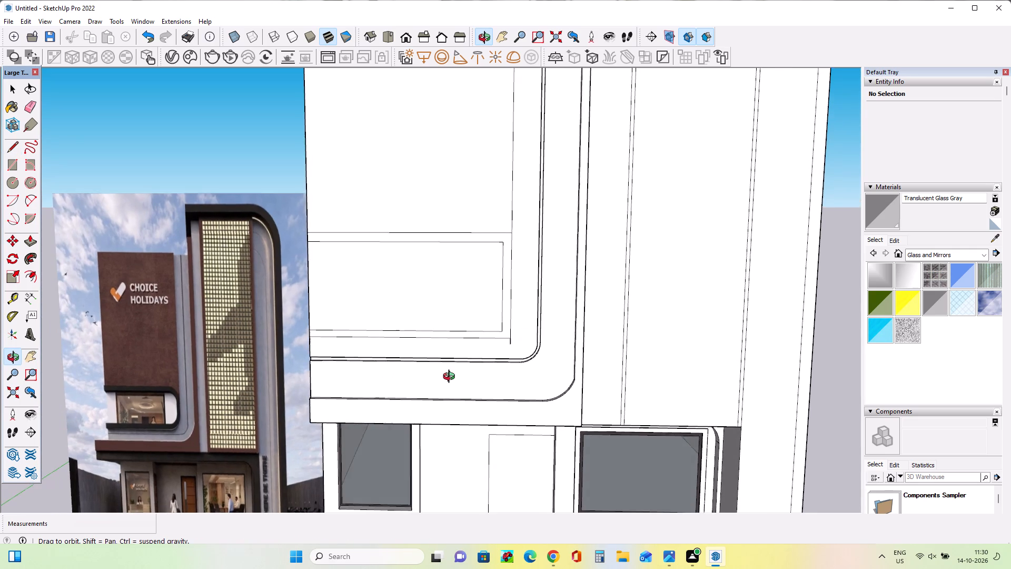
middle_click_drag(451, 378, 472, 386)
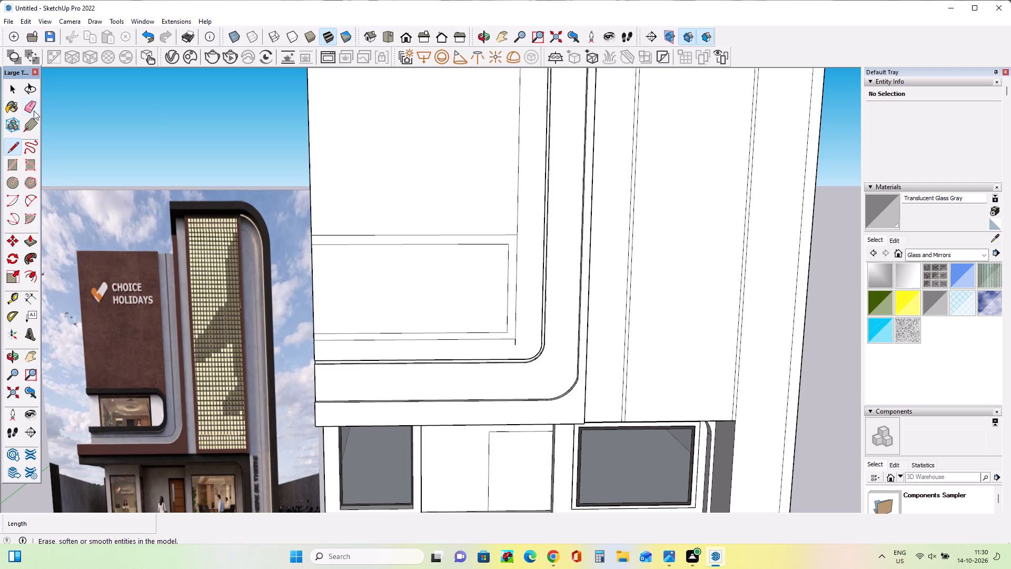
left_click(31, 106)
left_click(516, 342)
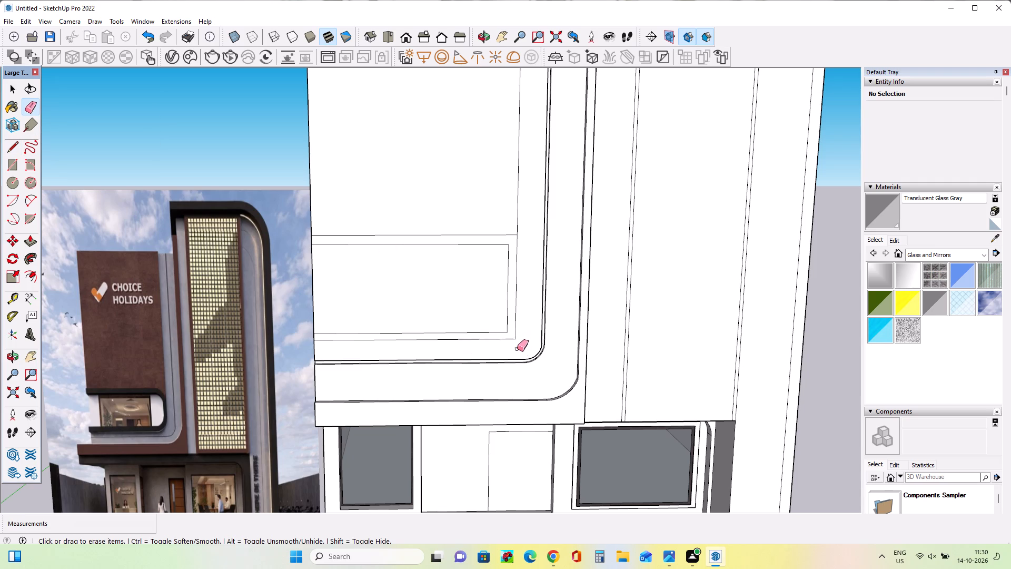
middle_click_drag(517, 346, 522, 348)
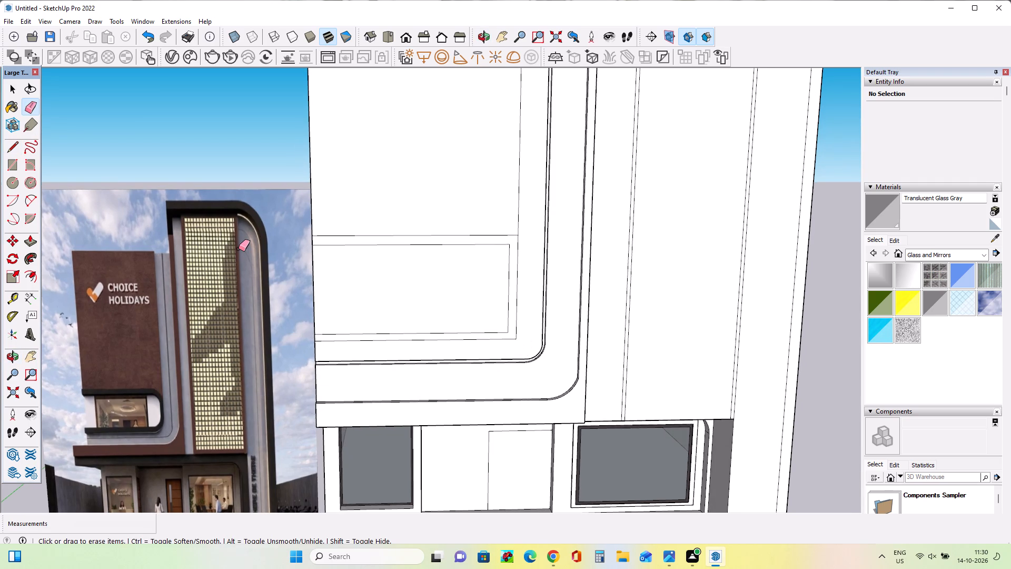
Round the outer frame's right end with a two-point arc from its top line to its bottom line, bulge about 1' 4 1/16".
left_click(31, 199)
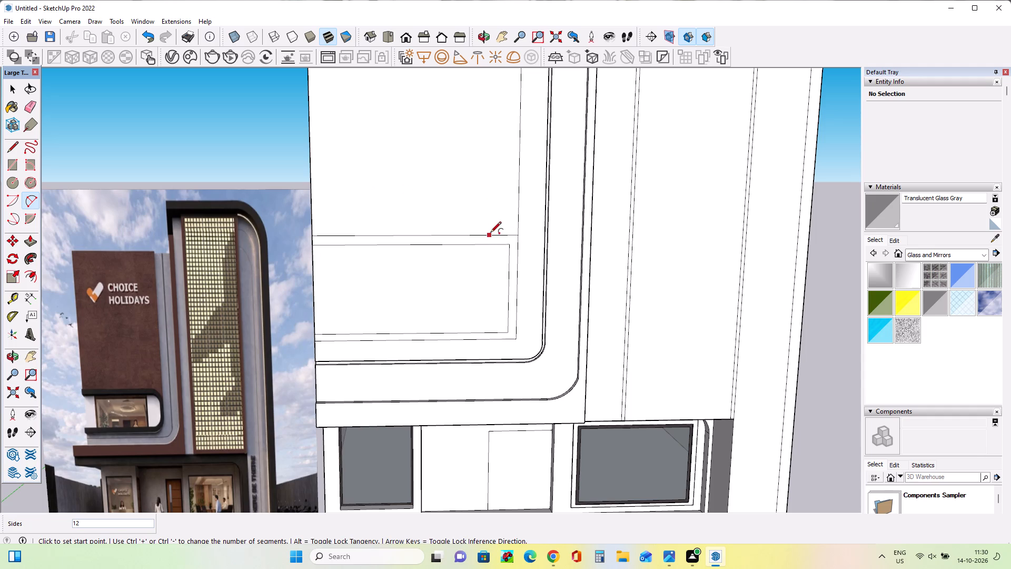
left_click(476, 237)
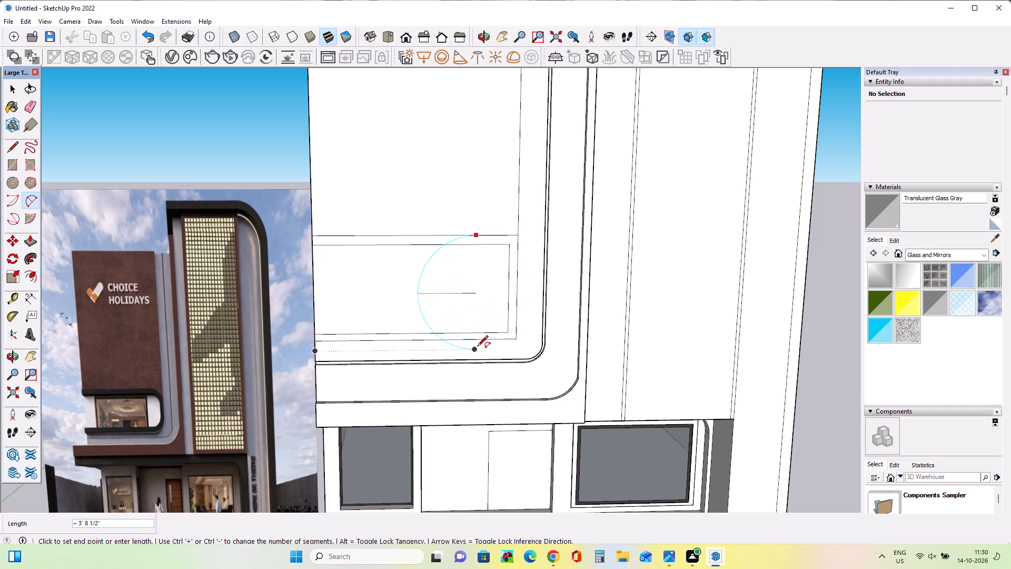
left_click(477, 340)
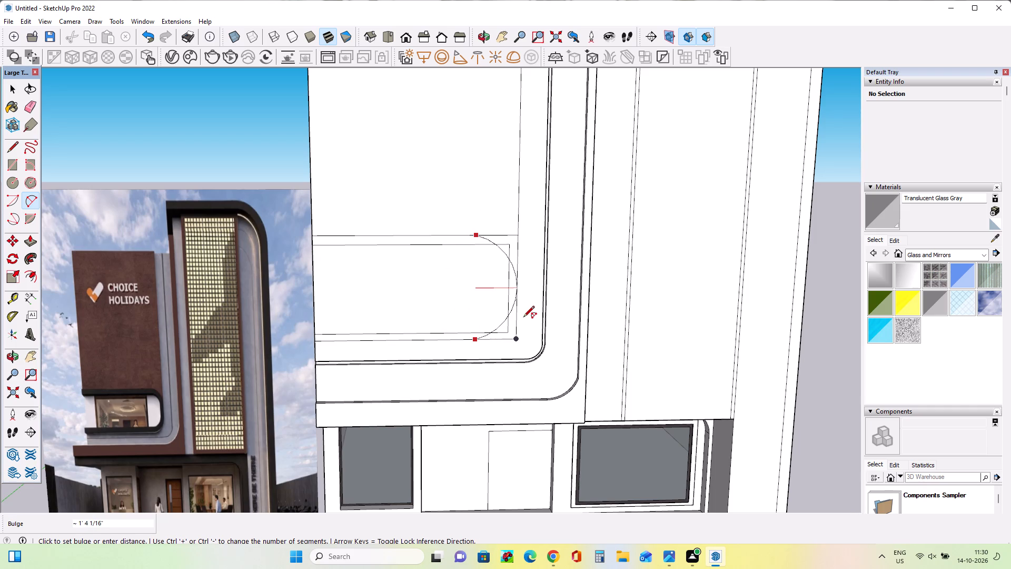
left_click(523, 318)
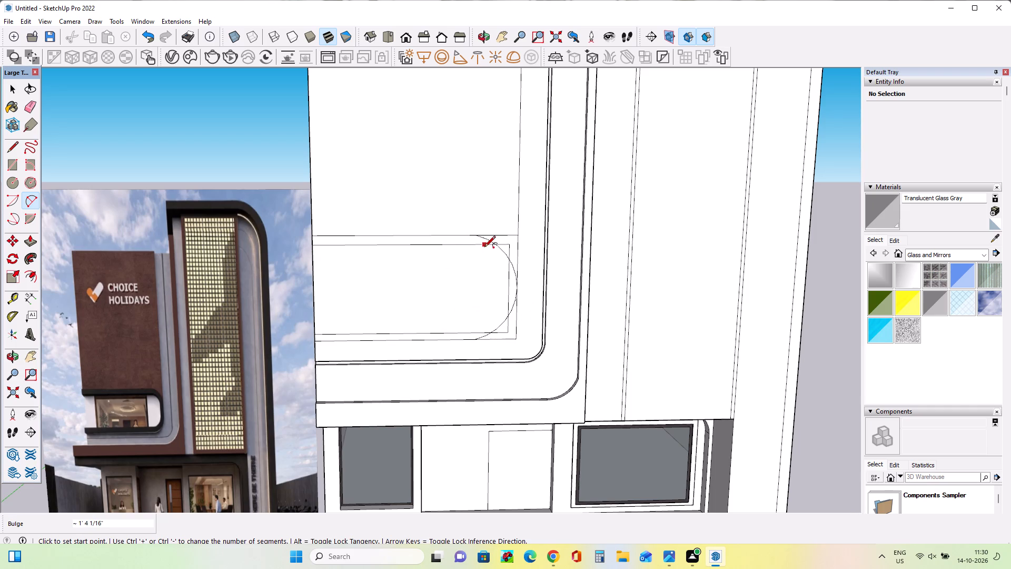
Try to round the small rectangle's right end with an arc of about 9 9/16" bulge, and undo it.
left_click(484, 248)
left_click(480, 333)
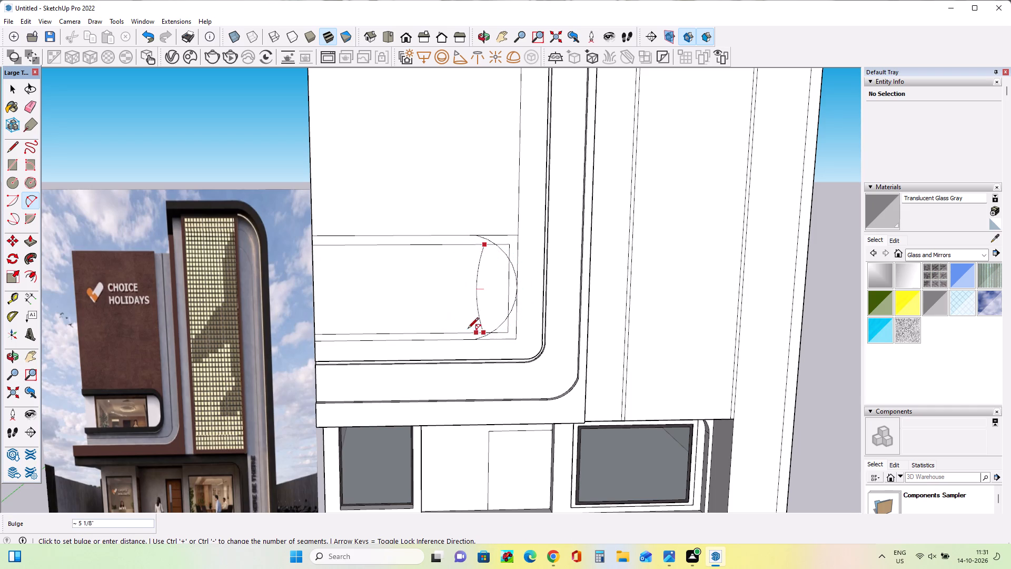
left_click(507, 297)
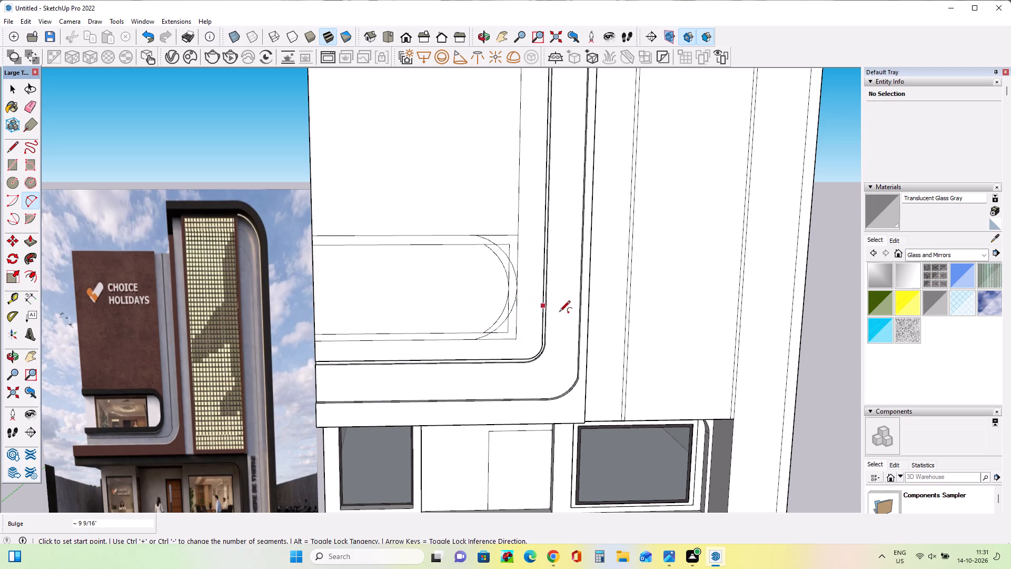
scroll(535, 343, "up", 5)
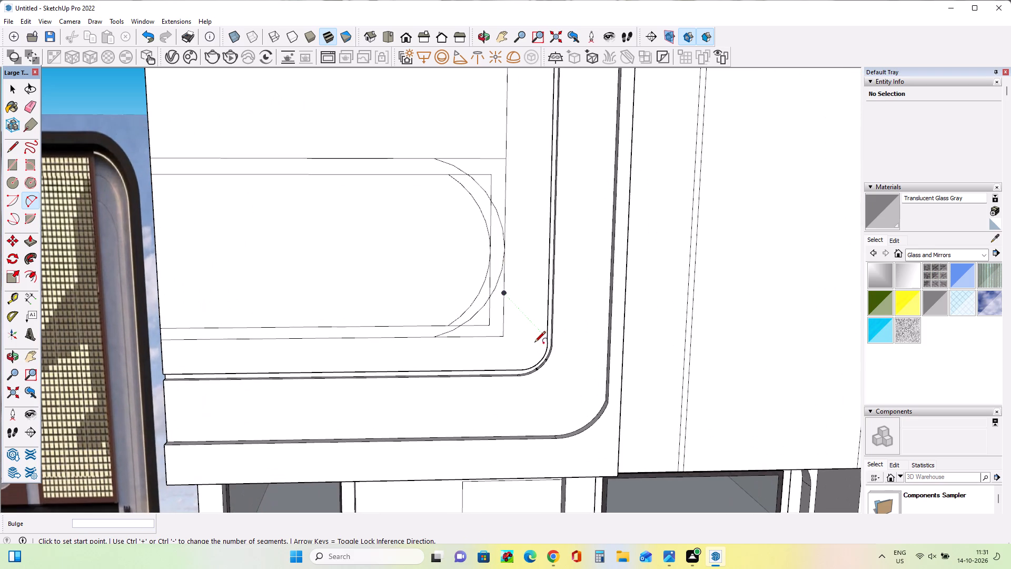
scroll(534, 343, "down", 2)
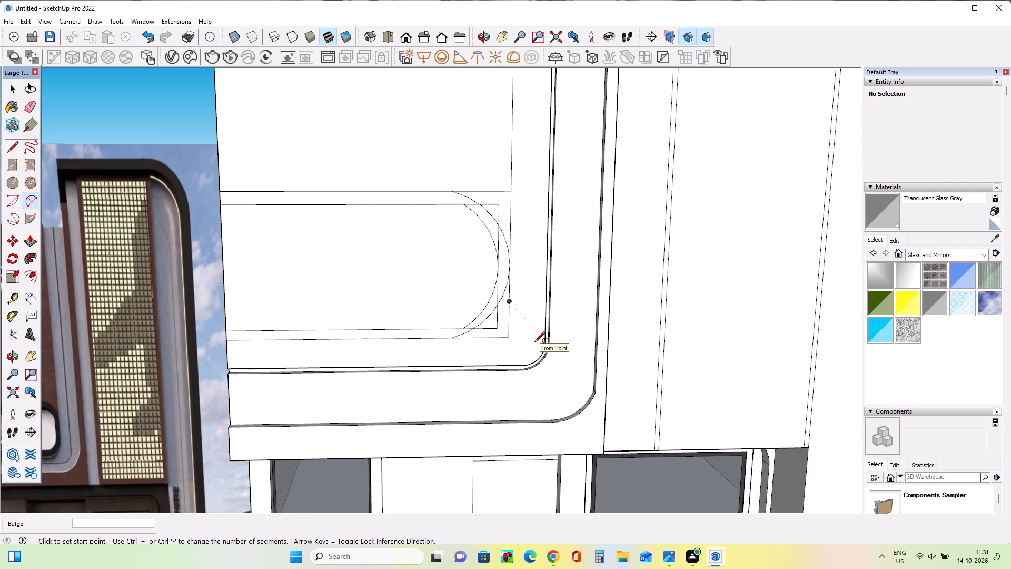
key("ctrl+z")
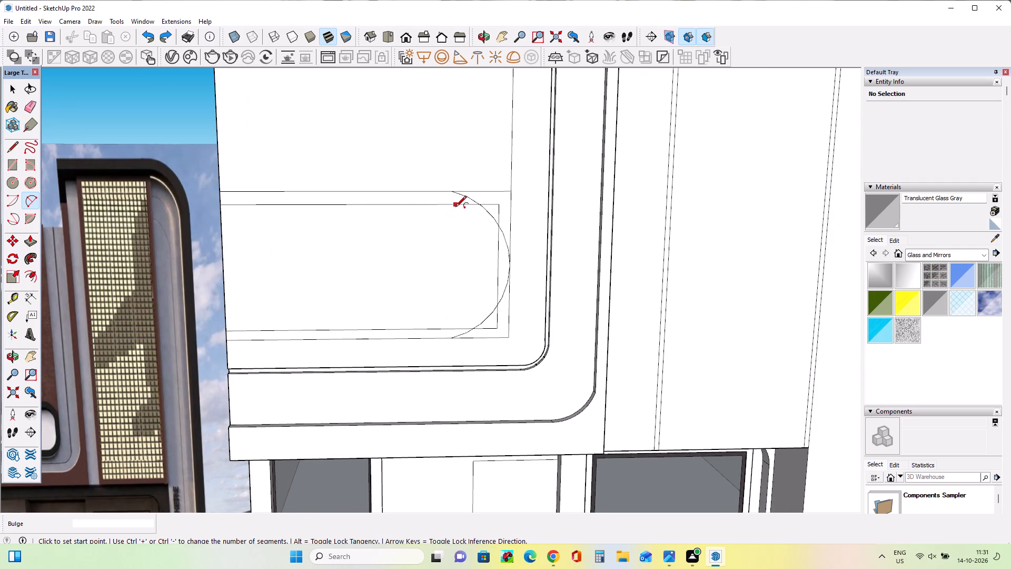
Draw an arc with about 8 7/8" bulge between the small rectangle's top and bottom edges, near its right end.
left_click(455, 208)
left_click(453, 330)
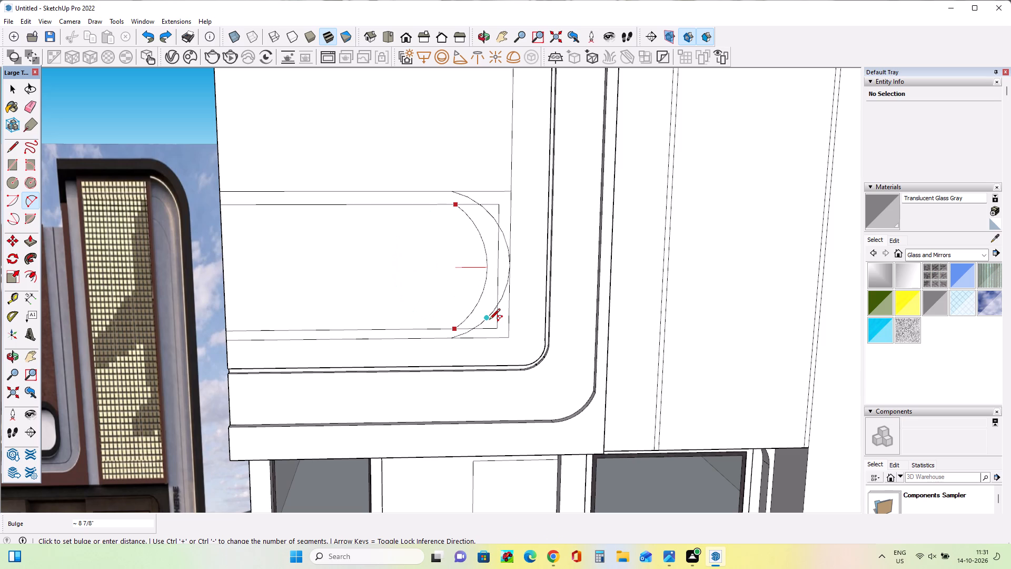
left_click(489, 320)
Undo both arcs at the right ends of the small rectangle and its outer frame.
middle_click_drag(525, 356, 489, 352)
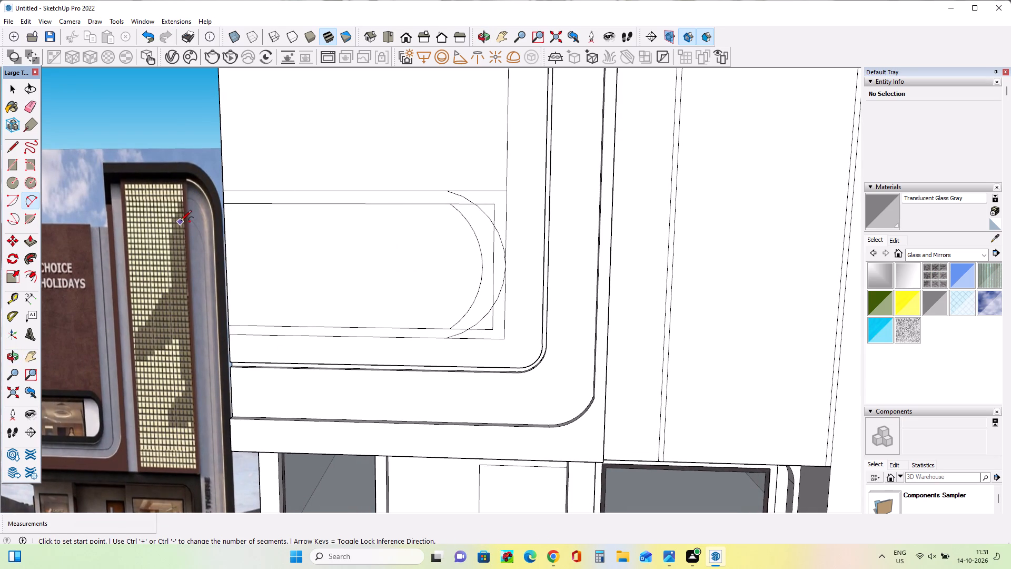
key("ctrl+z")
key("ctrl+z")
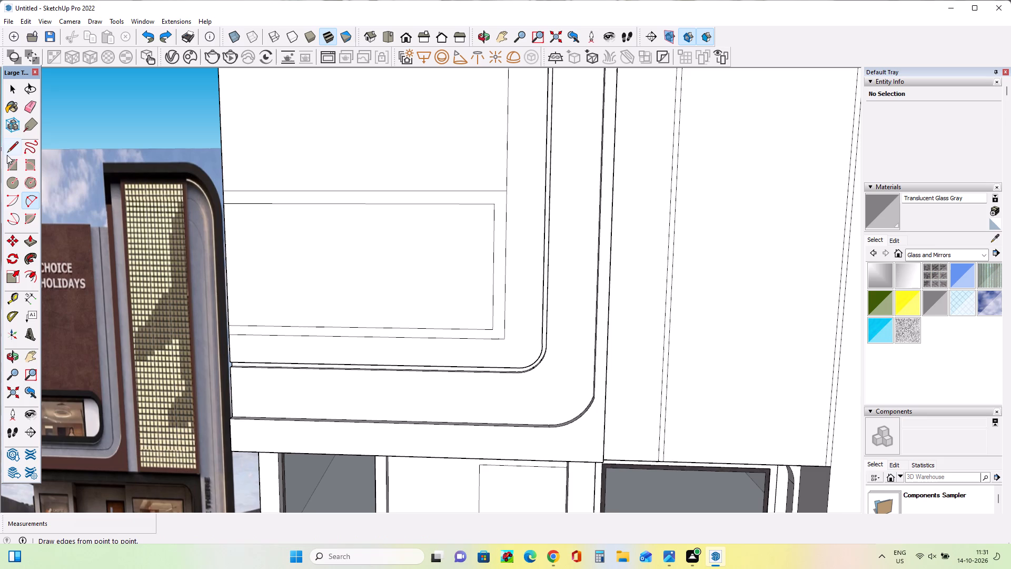
Erase the horizontal lines just above and just below the small rectangle.
left_click(26, 104)
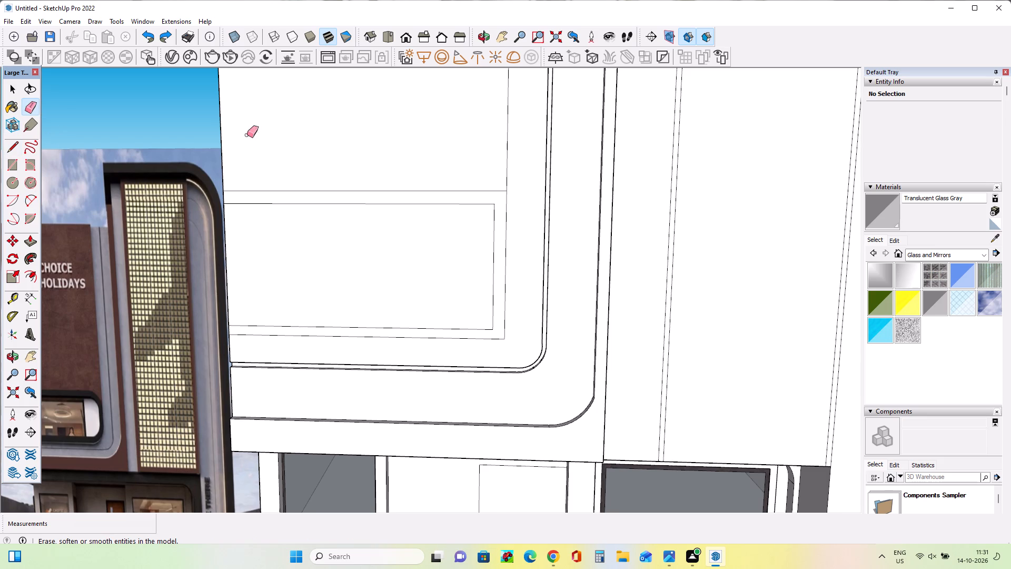
left_click(472, 192)
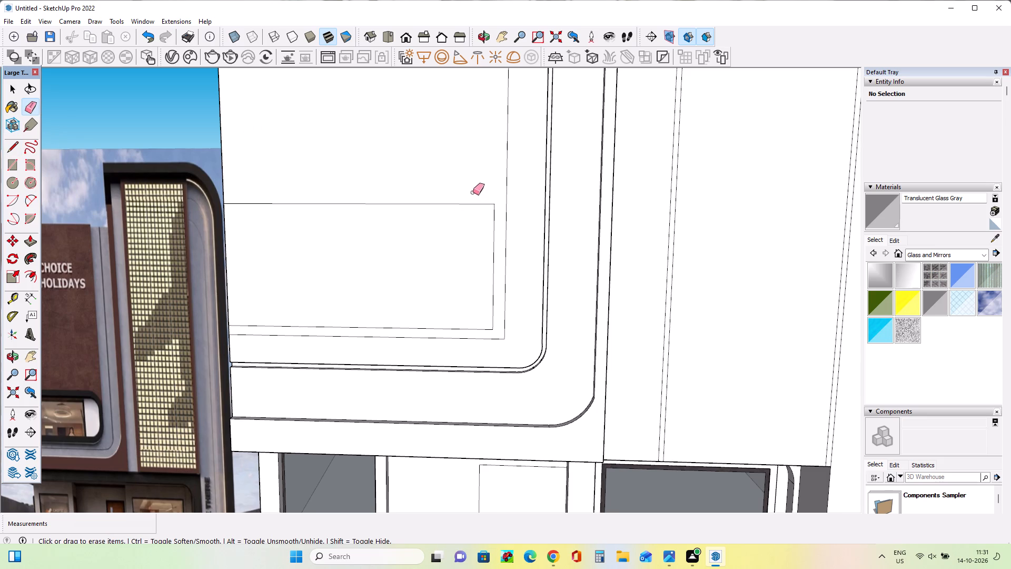
left_click(494, 339)
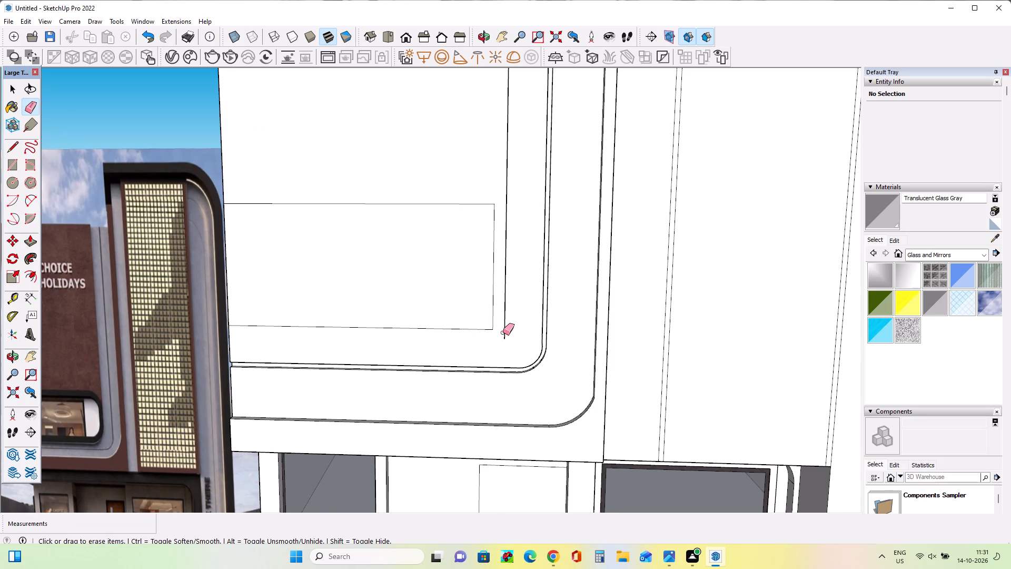
Draw a rectangle about 3' 9 1/16" high and 6' 5 15/16" wide around the small rectangle, starting from the façade's left edge.
scroll(503, 332, "down", 9)
middle_click_drag(505, 331, 516, 321)
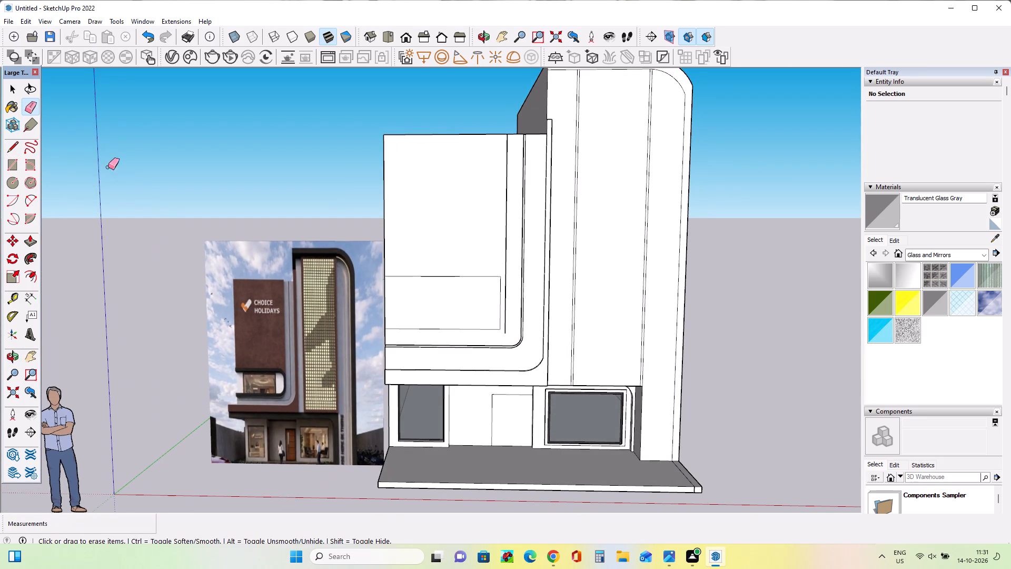
left_click(15, 163)
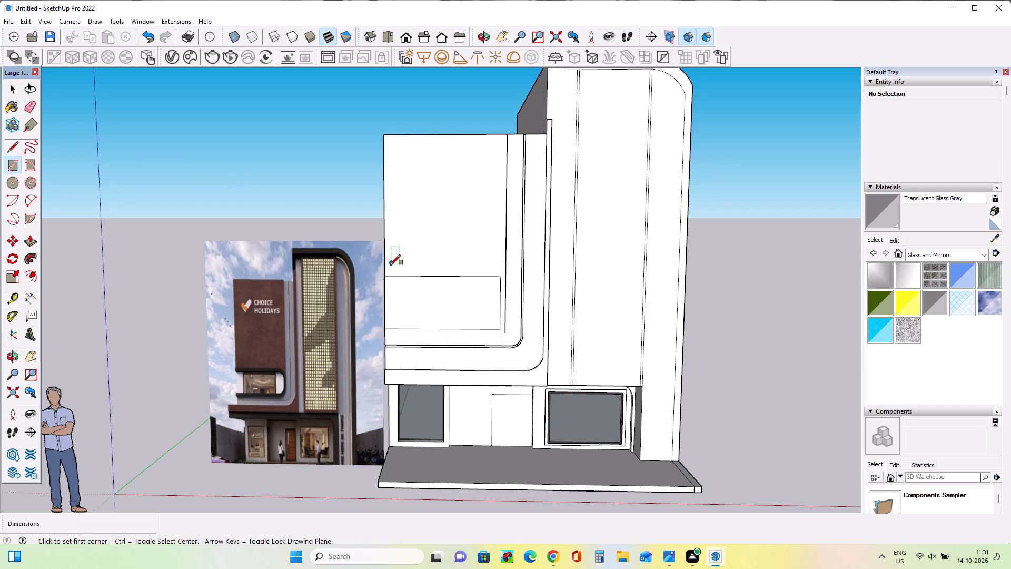
left_click(387, 268)
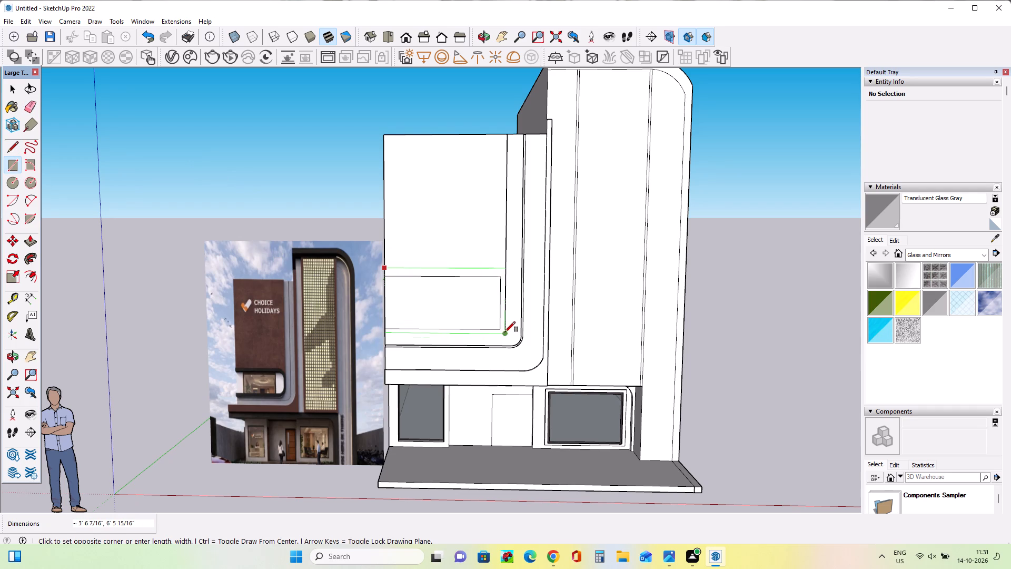
scroll(504, 337, "up", 8)
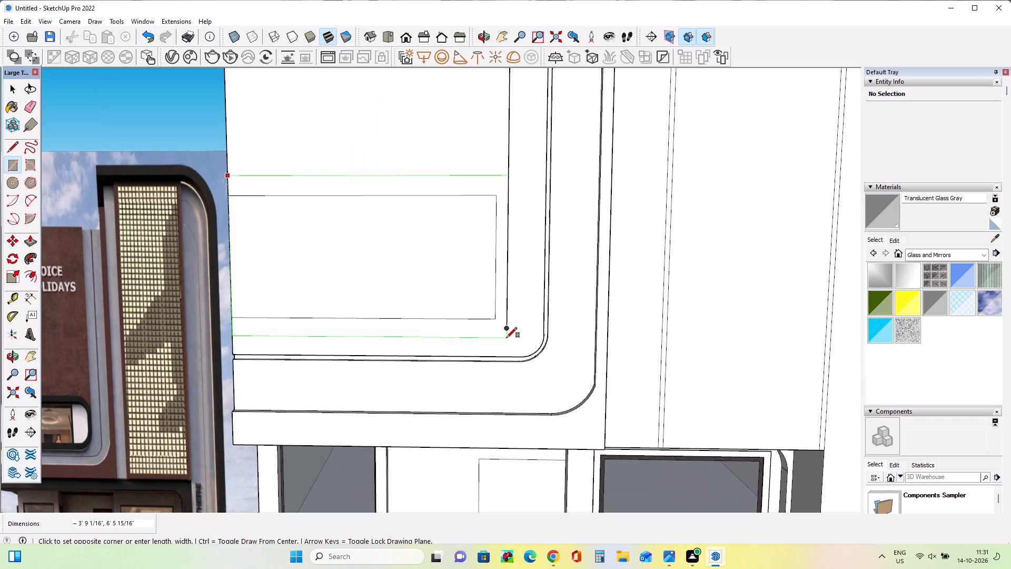
left_click(507, 338)
Draw a two-point arc with about 1' 3 1/4" bulge between the outer rectangle's top and bottom edges, reaching its right side.
middle_click_drag(496, 331, 533, 292)
scroll(529, 296, "down", 7)
scroll(510, 305, "up", 3)
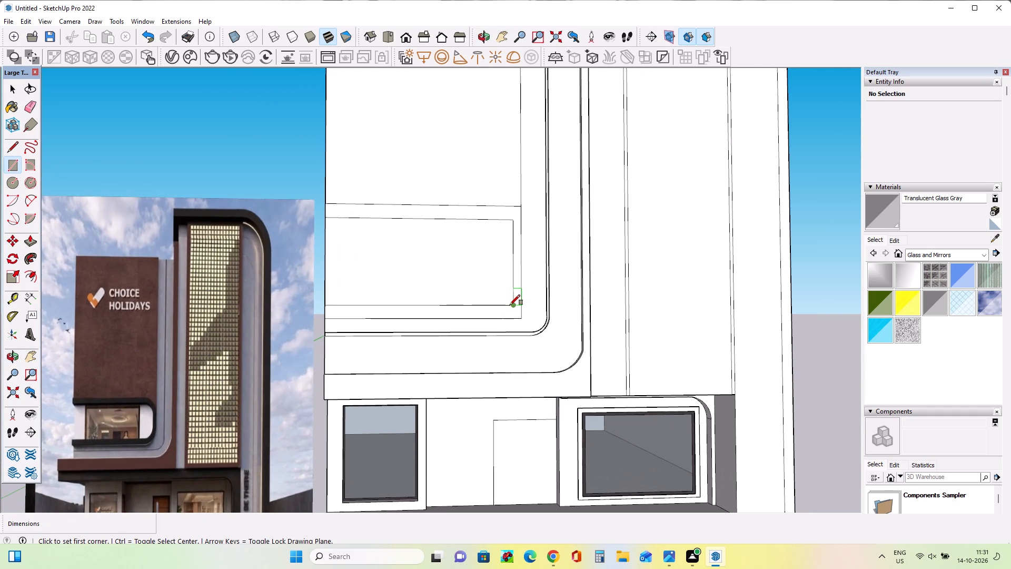
left_click(28, 195)
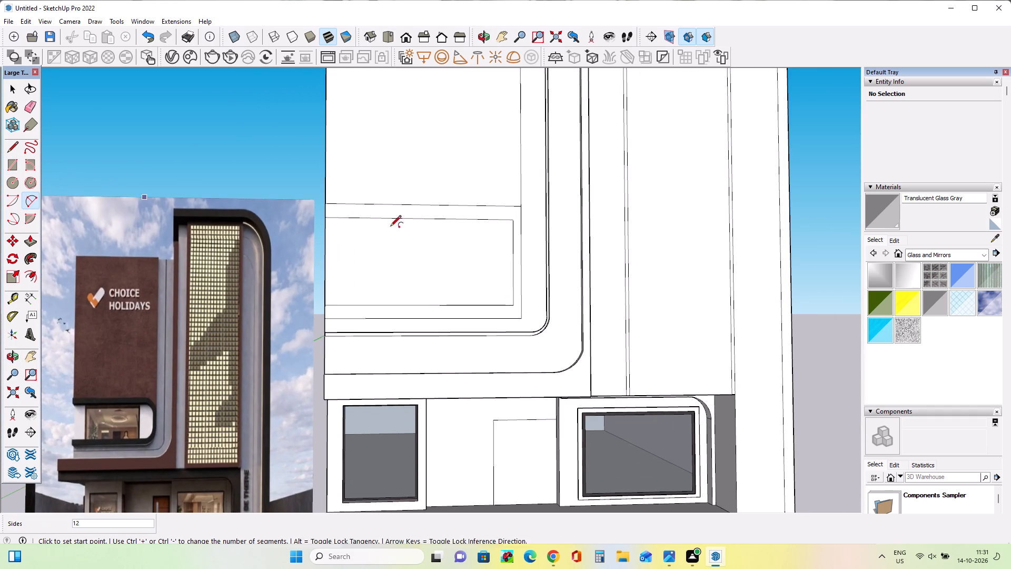
left_click(483, 209)
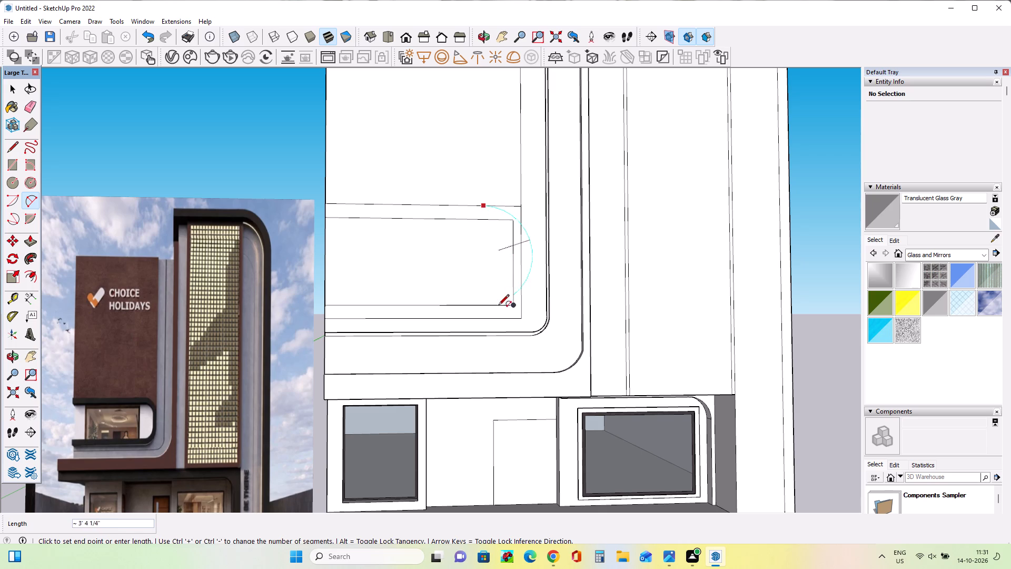
left_click(486, 319)
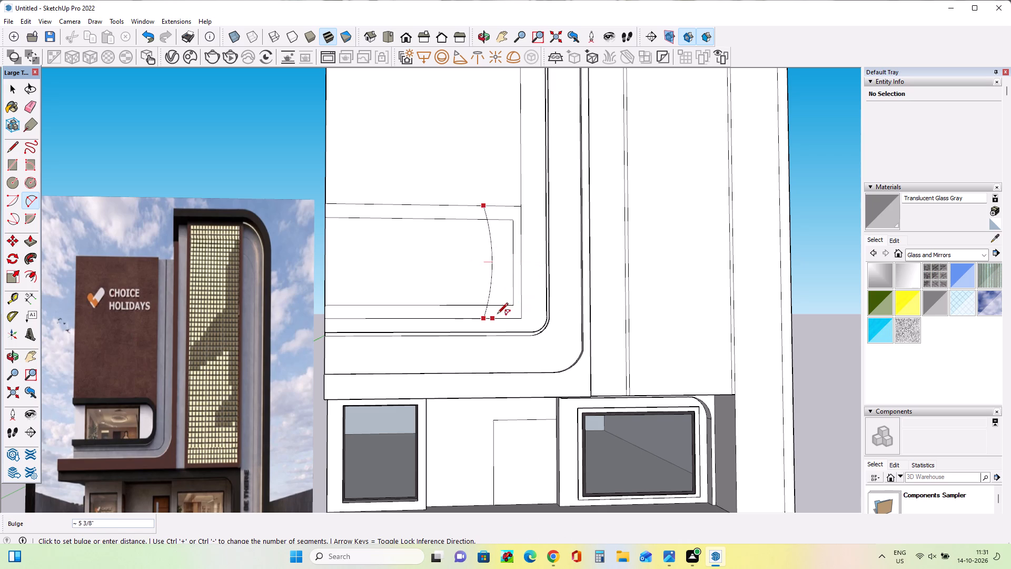
left_click(519, 308)
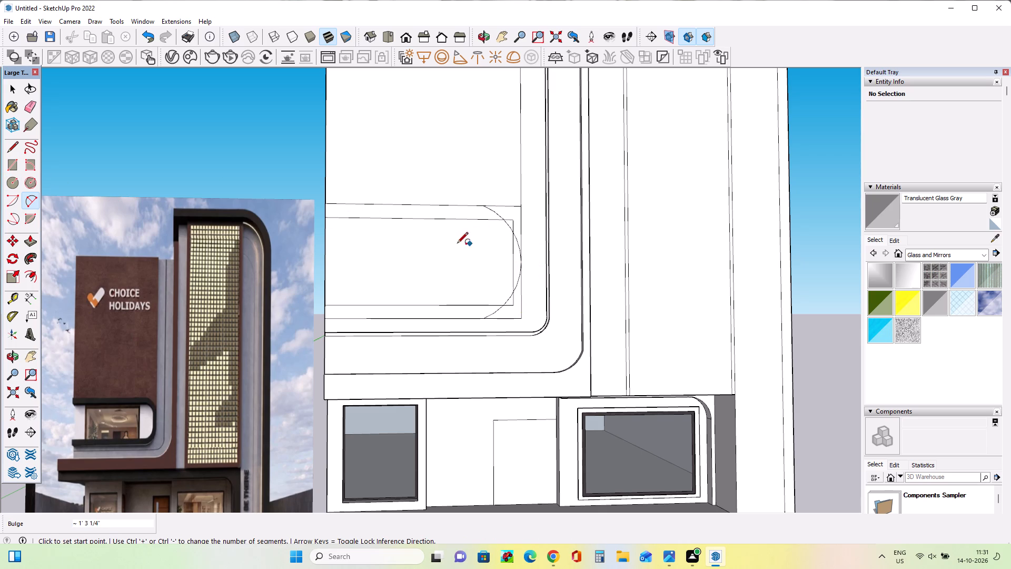
Draw a matching arc across the inner rectangle's 2' 10 5/16" height at its right end, bulge about 10 15/16".
left_click(486, 222)
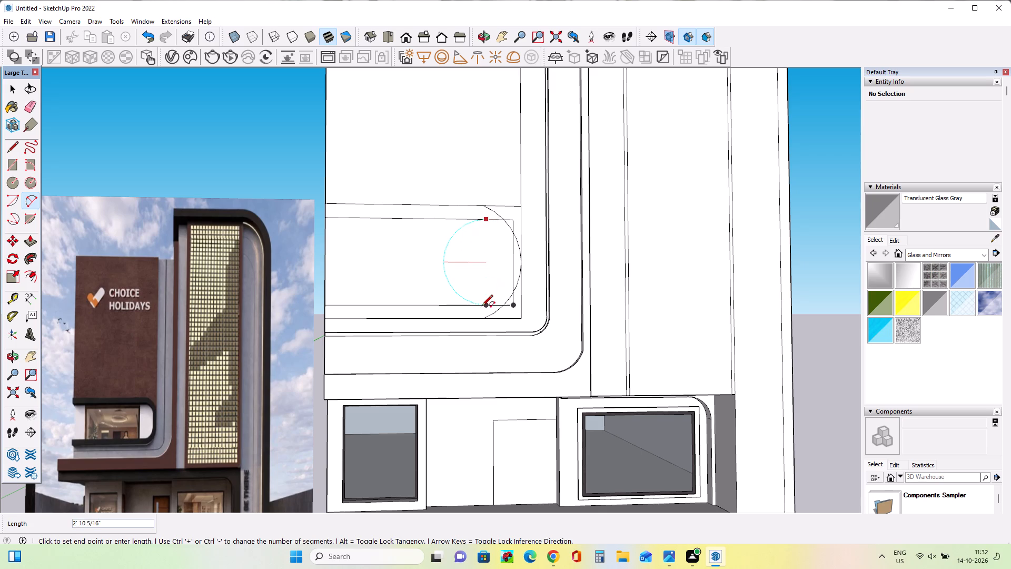
left_click(484, 307)
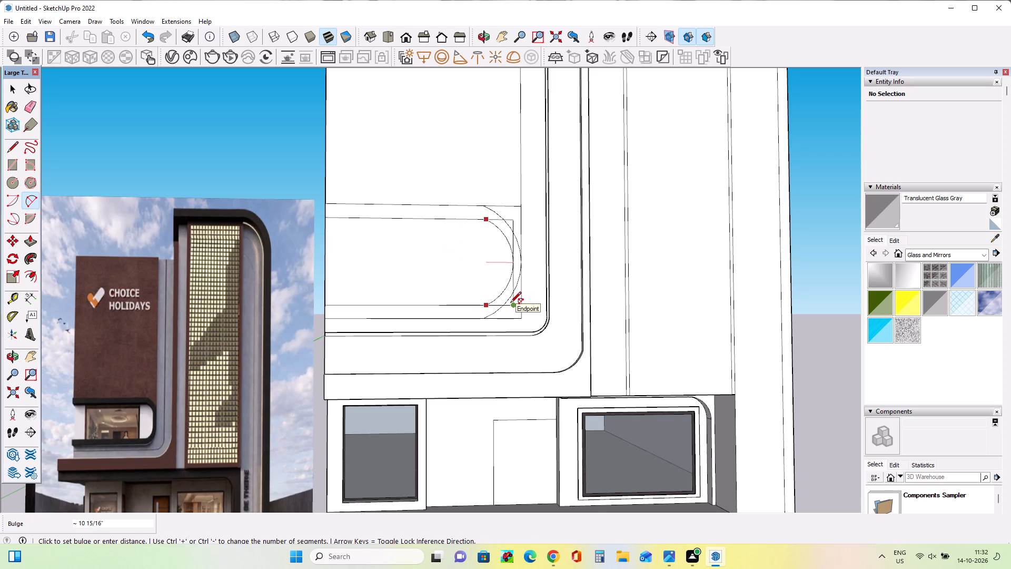
left_click(510, 303)
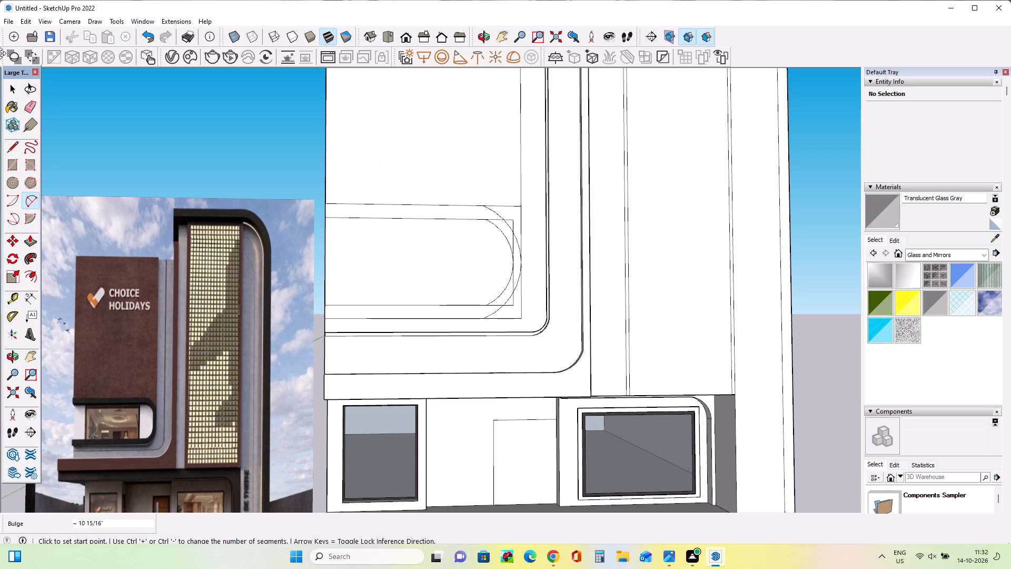
Erase the leftover straight edges and corners outside the arcs at the right ends of both rectangles.
left_click_drag(27, 103, 35, 102)
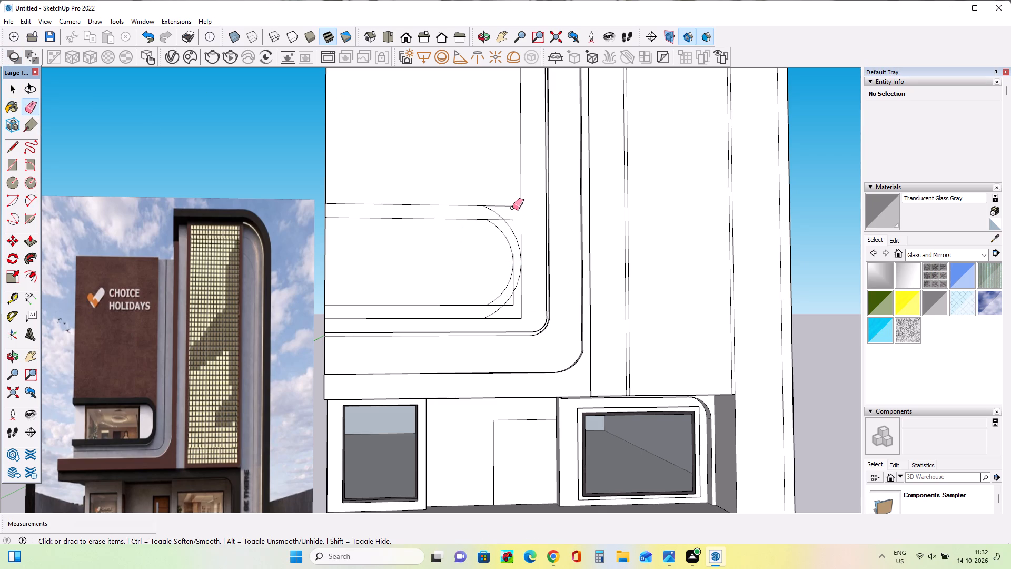
left_click_drag(512, 206, 524, 228)
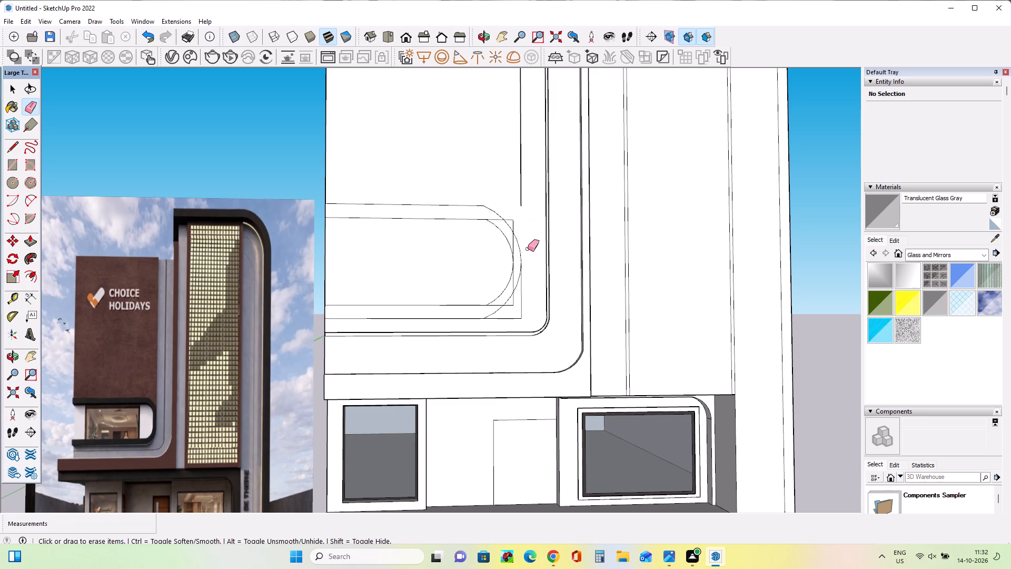
scroll(518, 240, "up", 6)
left_click_drag(504, 202, 513, 215)
left_click_drag(479, 203, 489, 214)
left_click_drag(507, 240, 511, 248)
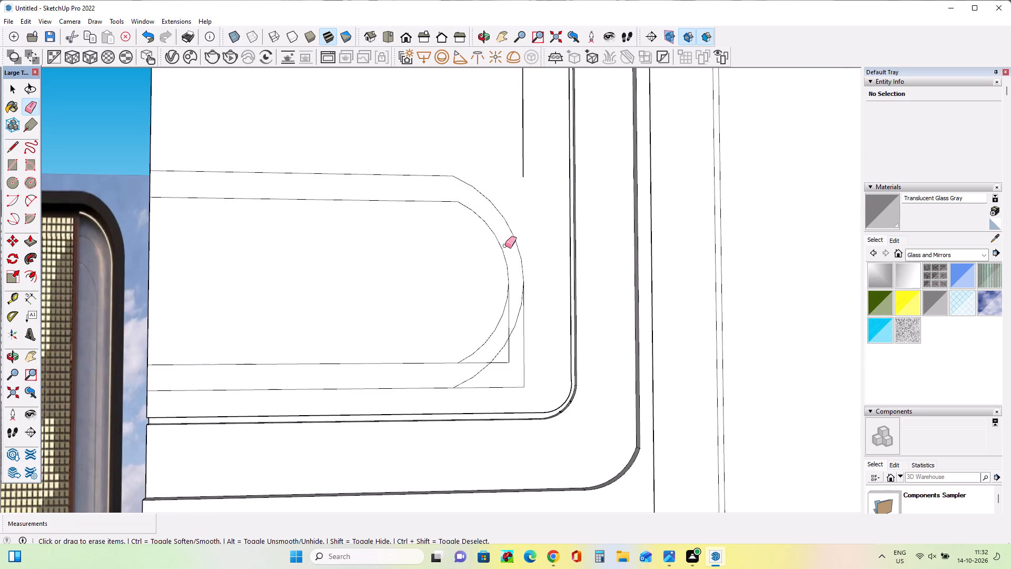
left_click(508, 313)
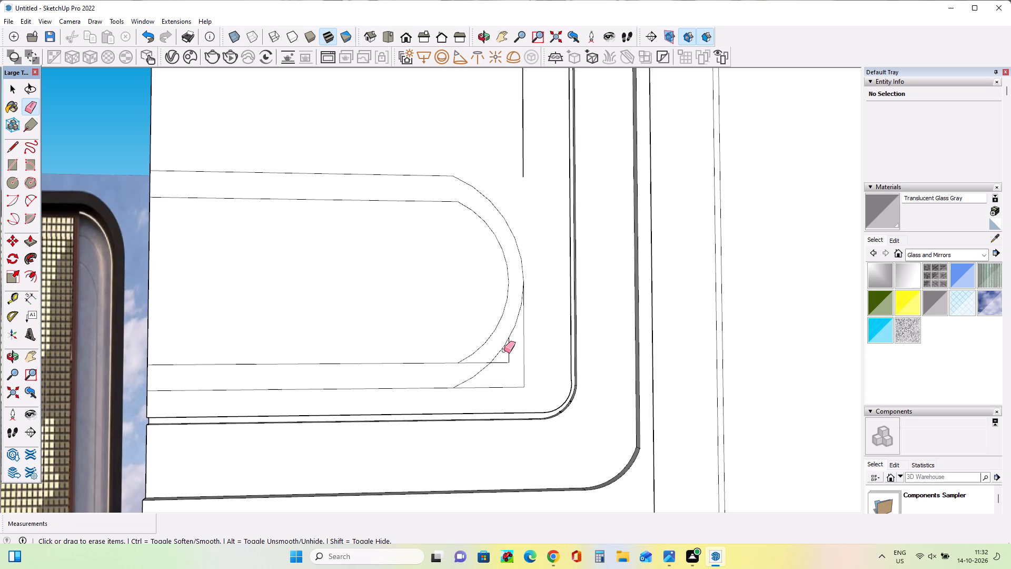
left_click_drag(508, 354, 533, 355)
left_click_drag(524, 360, 512, 393)
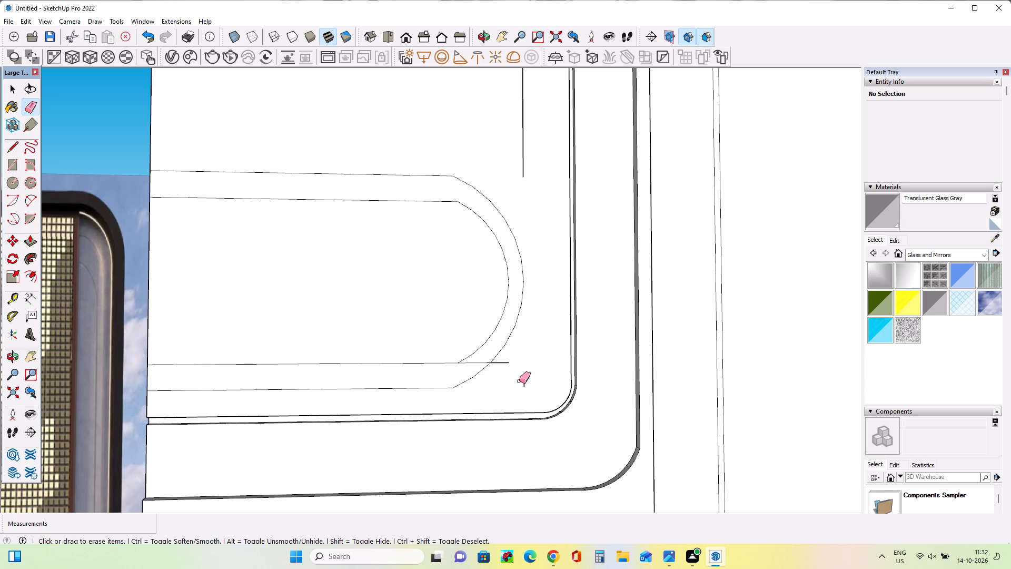
left_click(526, 381)
left_click(483, 363)
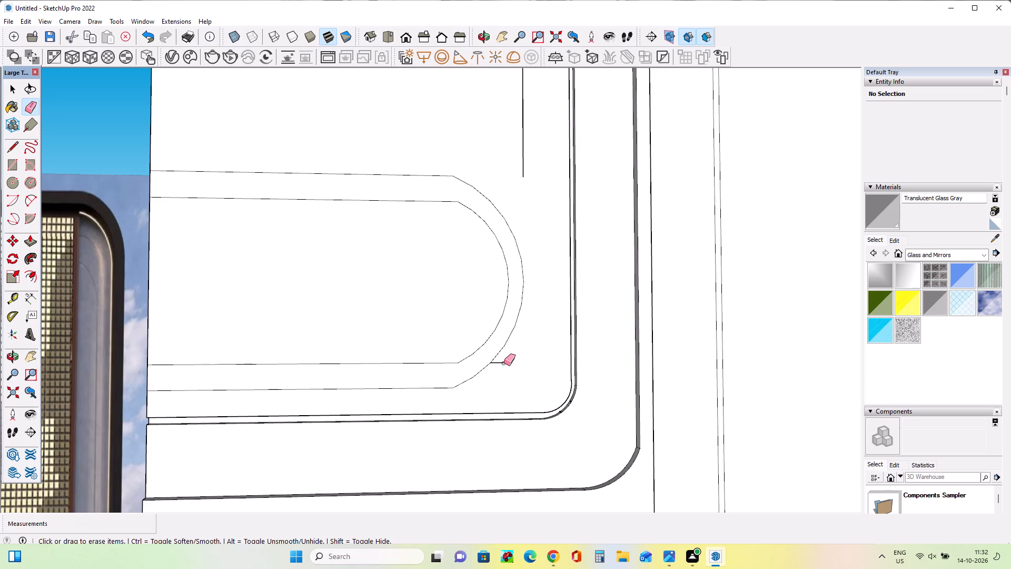
left_click(504, 363)
Push/Pull the band between the inner and outer rounded outlines outward about 6 1/2" to form the window frame.
scroll(514, 356, "down", 8)
middle_click(522, 334)
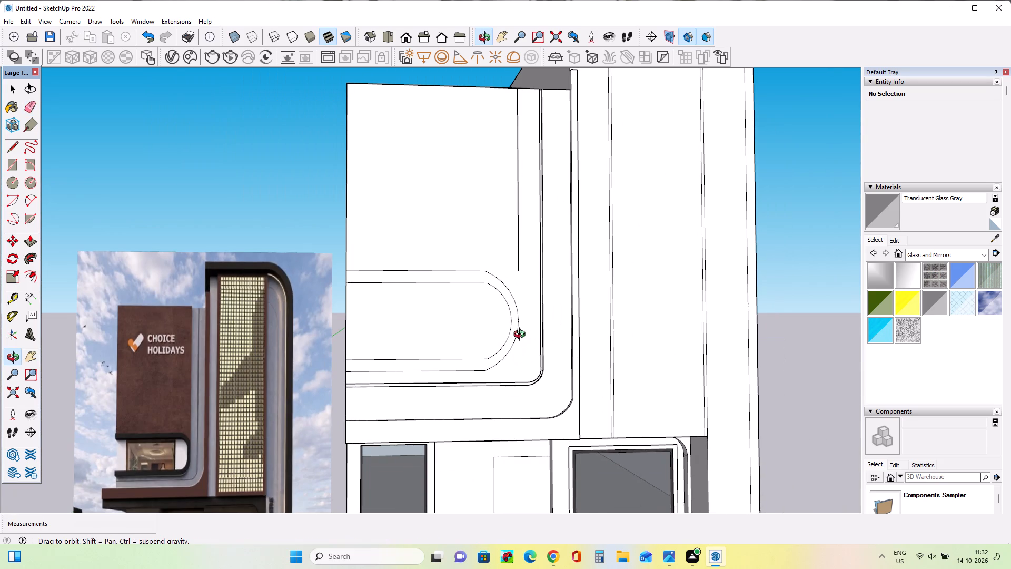
left_click(31, 244)
left_click(380, 281)
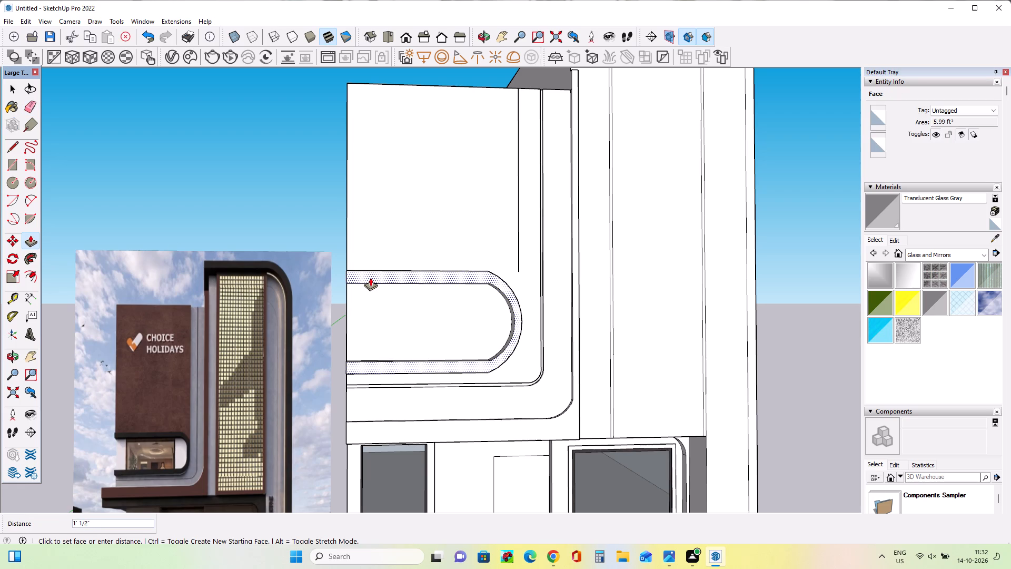
left_click(370, 278)
middle_click_drag(461, 325, 501, 386)
middle_click_drag(507, 389, 512, 394)
middle_click(511, 394)
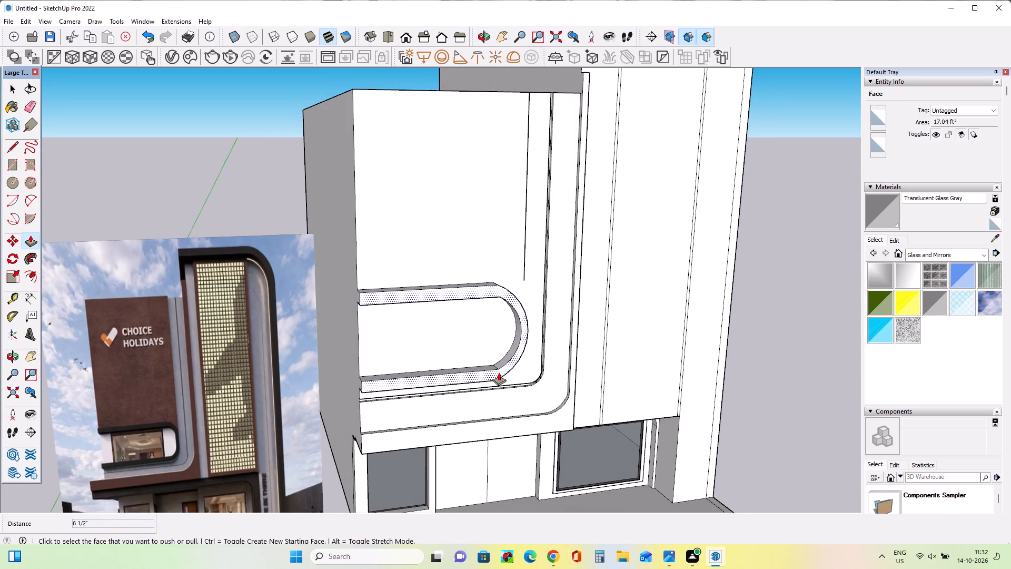
middle_click_drag(489, 359, 452, 307)
middle_click_drag(540, 320, 515, 330)
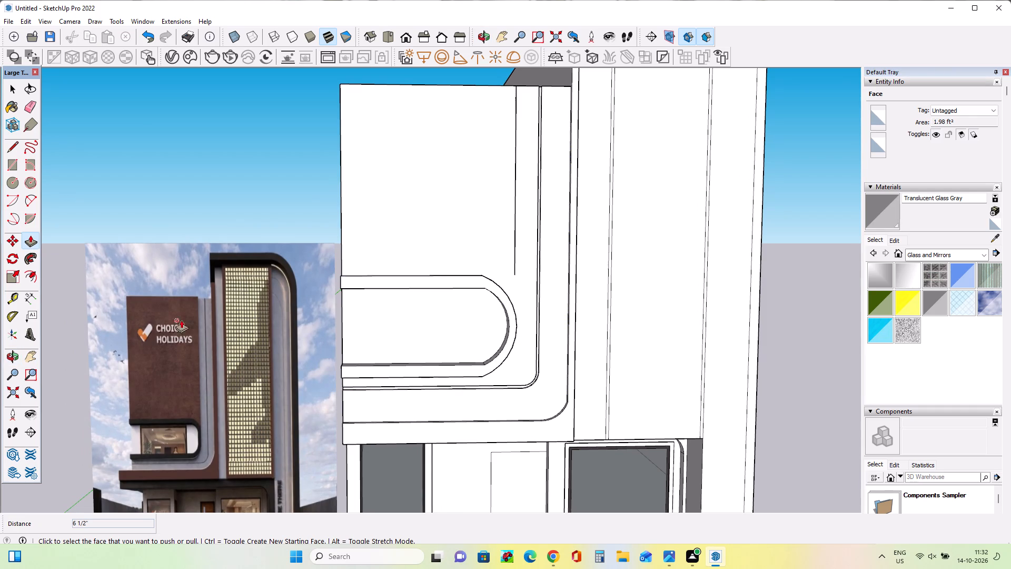
Examine how the glazing meets the rounded end of the matching window in the reference image.
scroll(192, 426, "up", 15)
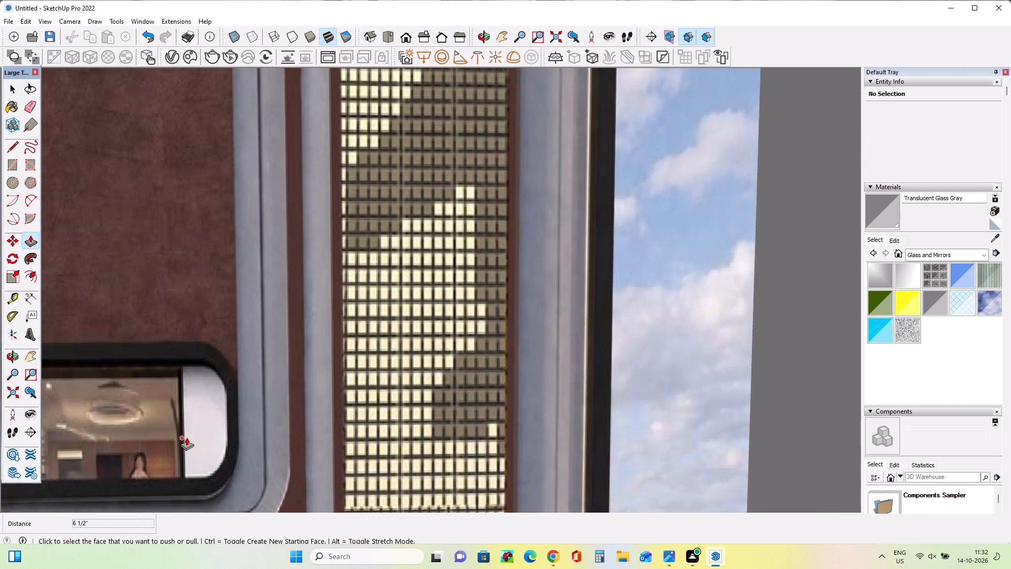
scroll(186, 437, "down", 14)
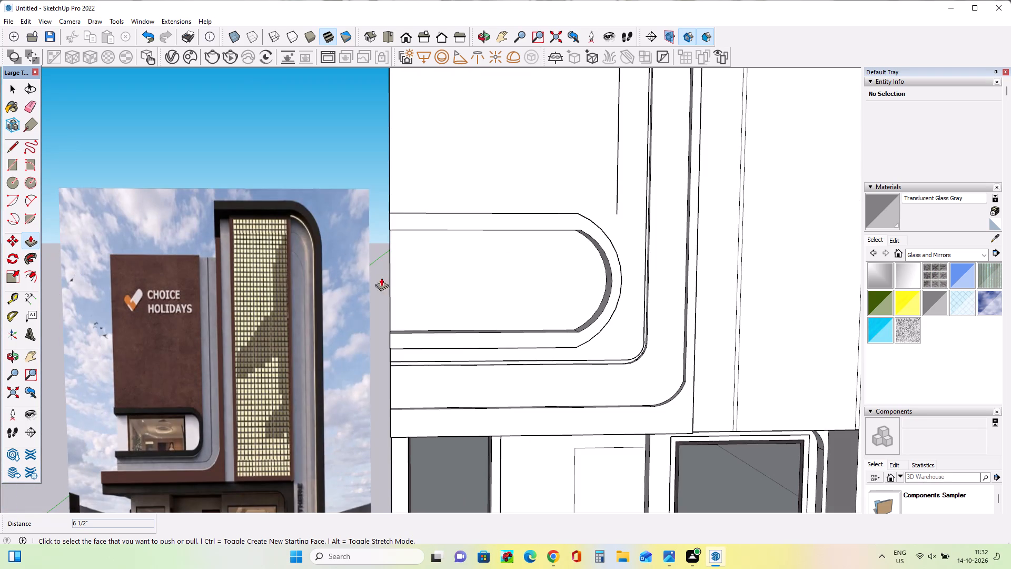
middle_click_drag(562, 239, 564, 253)
middle_click(566, 267)
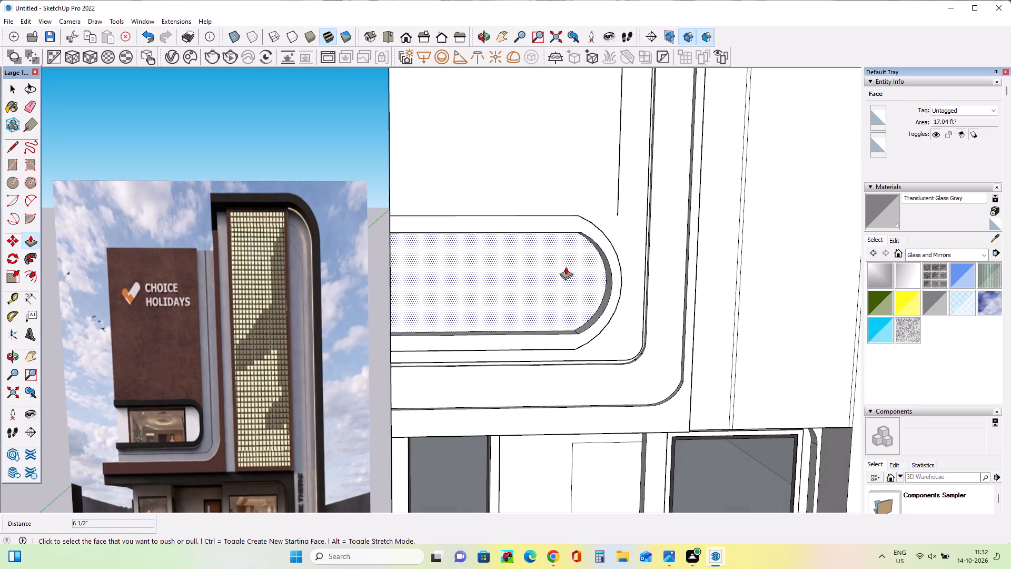
middle_click(566, 267)
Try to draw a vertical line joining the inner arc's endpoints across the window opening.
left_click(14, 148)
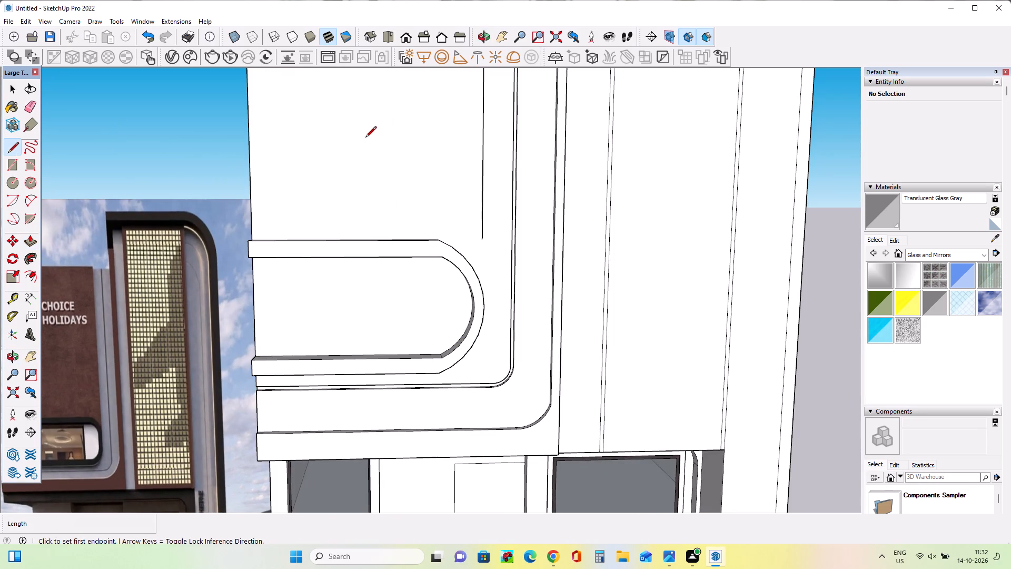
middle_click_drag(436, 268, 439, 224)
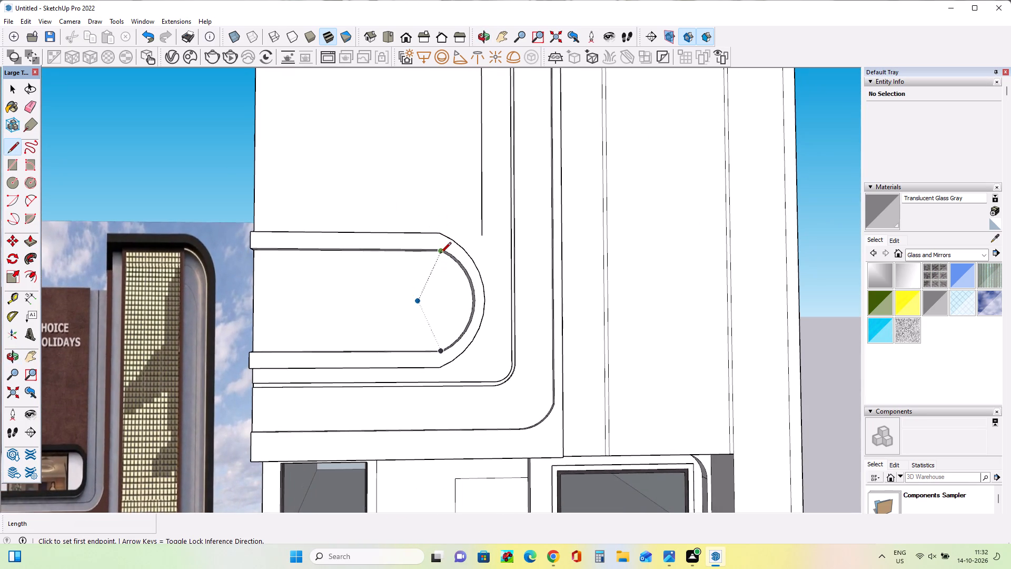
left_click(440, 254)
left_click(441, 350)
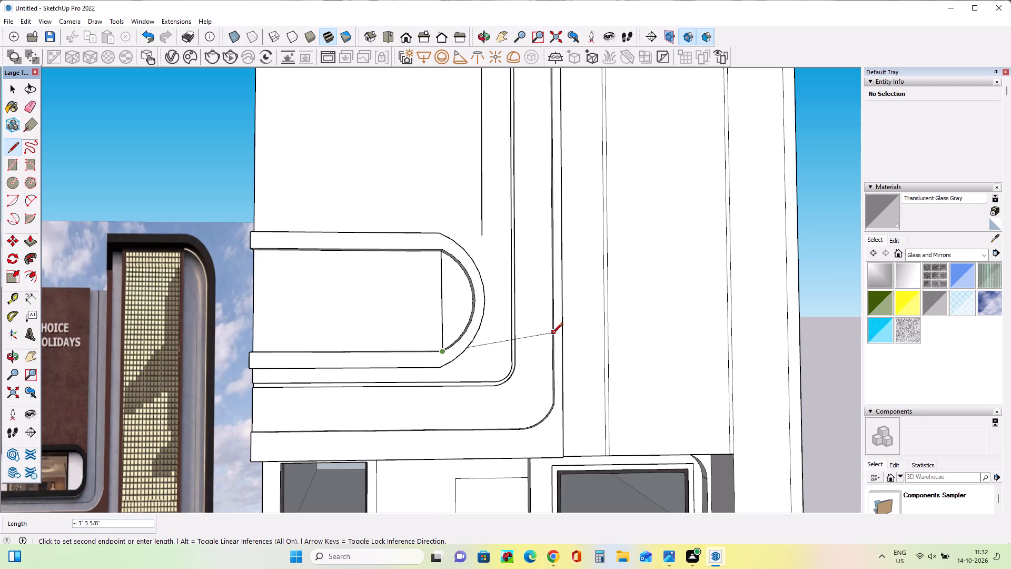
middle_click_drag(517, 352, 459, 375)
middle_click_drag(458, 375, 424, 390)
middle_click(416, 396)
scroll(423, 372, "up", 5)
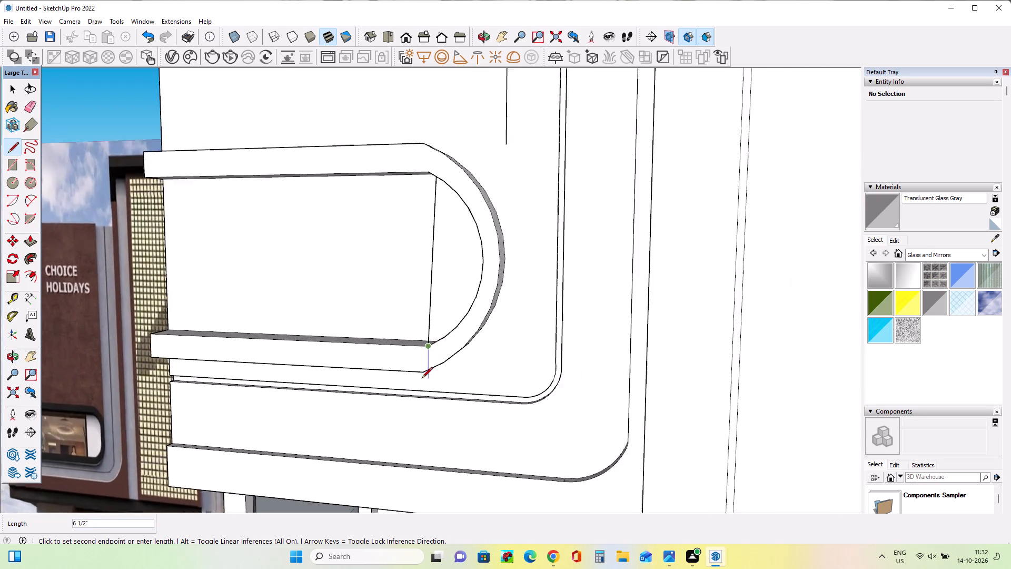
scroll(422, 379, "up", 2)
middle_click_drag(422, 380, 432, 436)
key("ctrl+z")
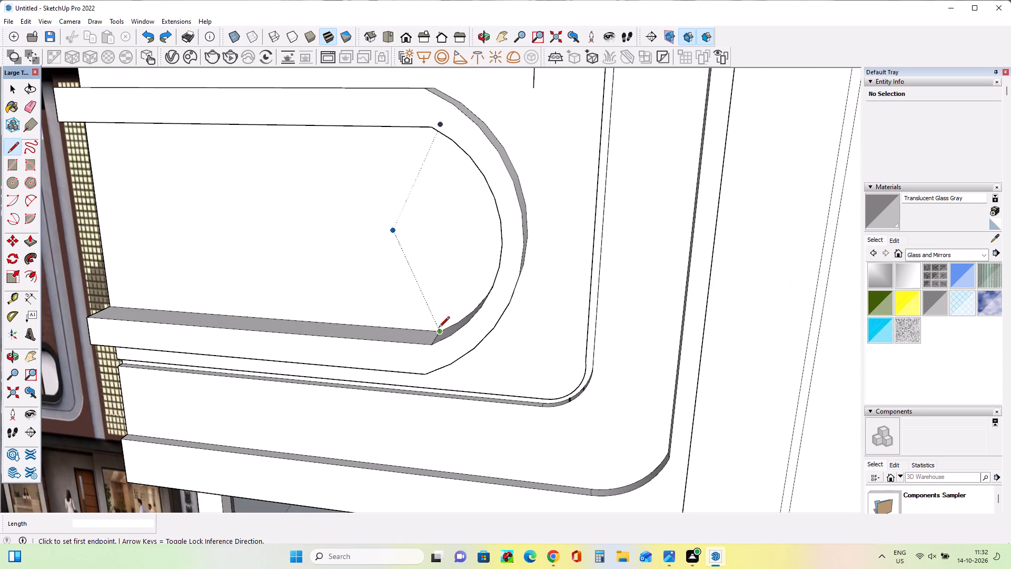
Draw a 2' 10 5/16" vertical line on the recessed window face, joining the endpoints of its arc.
left_click(440, 330)
middle_click_drag(433, 120, 471, 52)
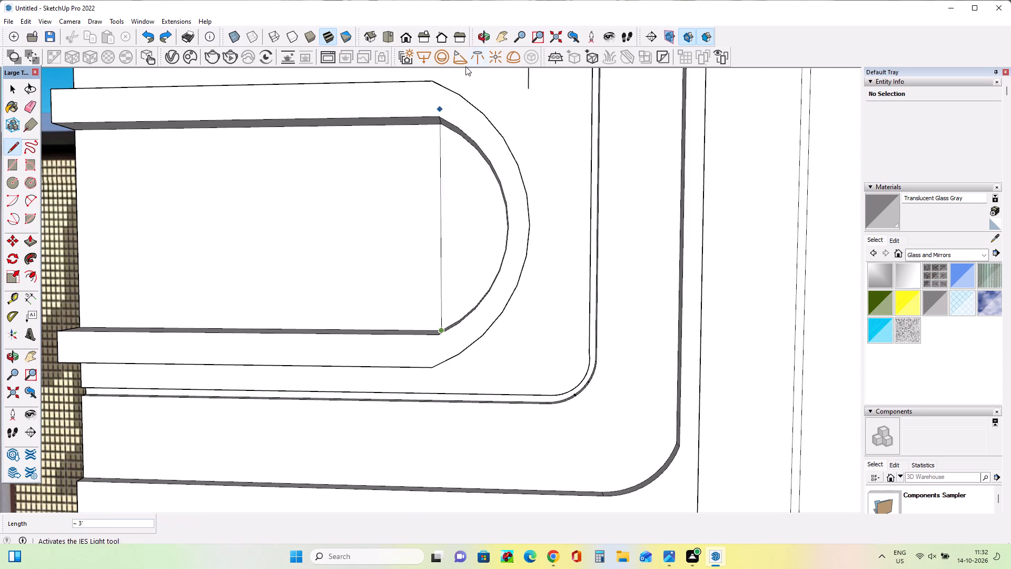
left_click(439, 127)
Draw a line about 4' 2 1/2" long from the loose vertical edge above the frame down to the groove below it.
middle_click_drag(493, 237, 470, 297)
middle_click_drag(513, 269, 397, 308)
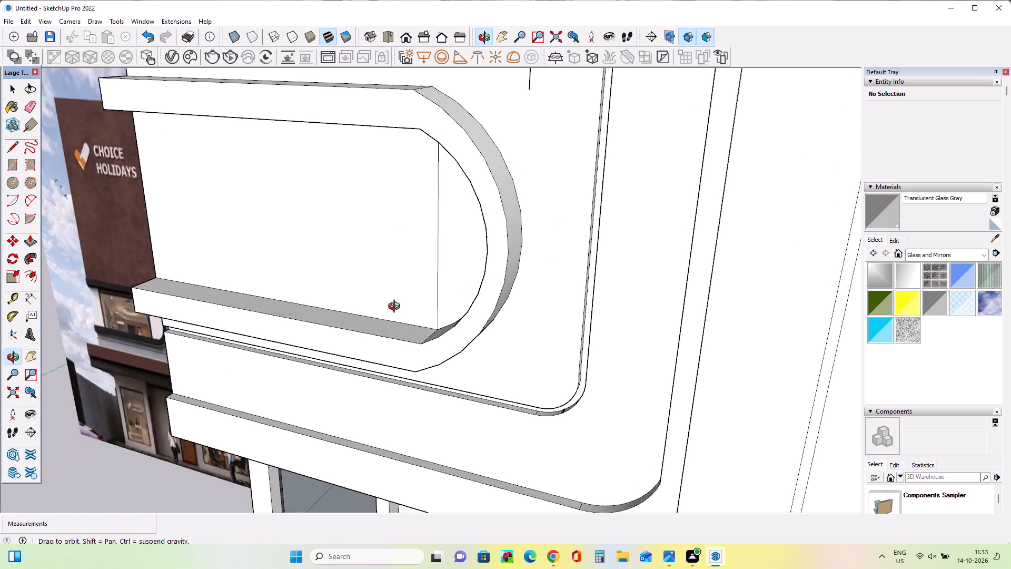
middle_click_drag(397, 308, 378, 312)
left_click(520, 97)
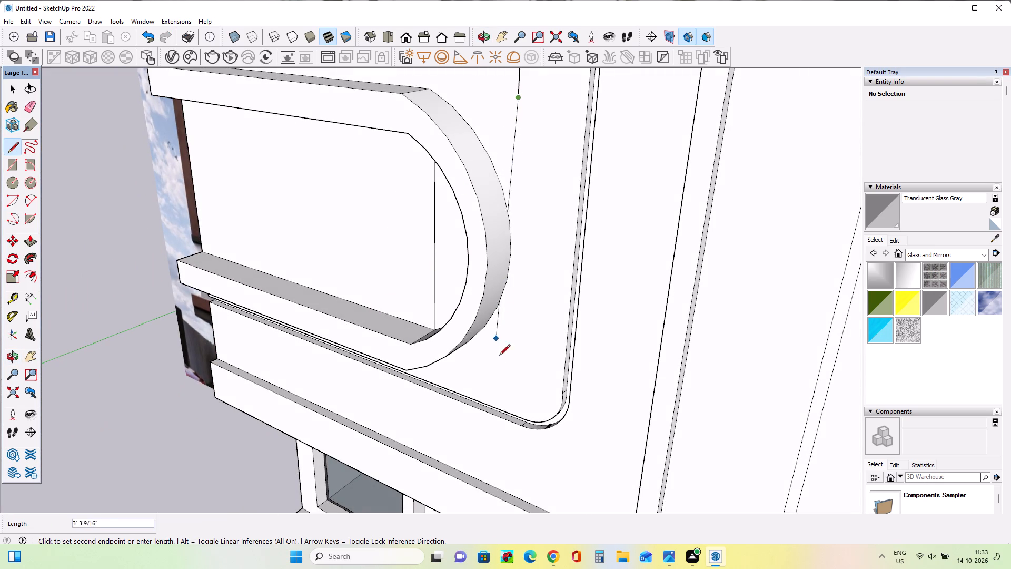
left_click(500, 410)
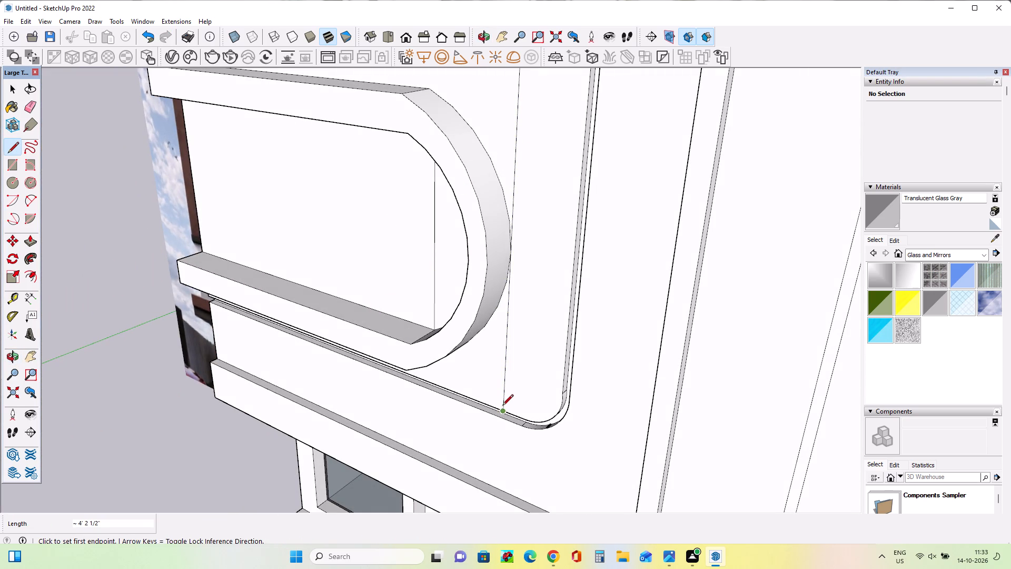
Erase the segment of the vertical line that runs below the rounded window frame.
middle_click_drag(502, 406, 593, 367)
scroll(593, 367, "down", 9)
middle_click_drag(581, 356, 582, 356)
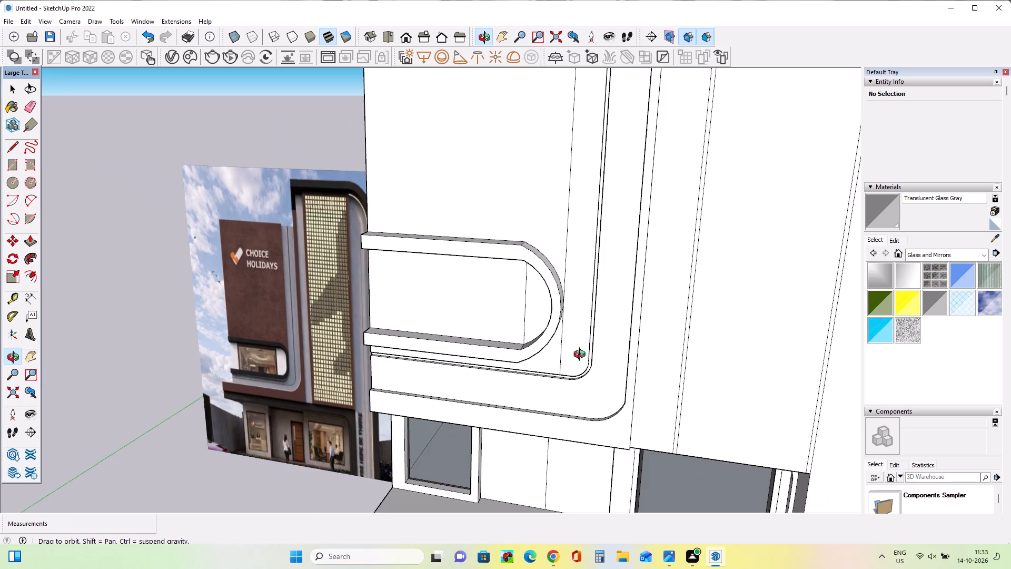
middle_click_drag(582, 356, 629, 315)
middle_click_drag(574, 356, 554, 363)
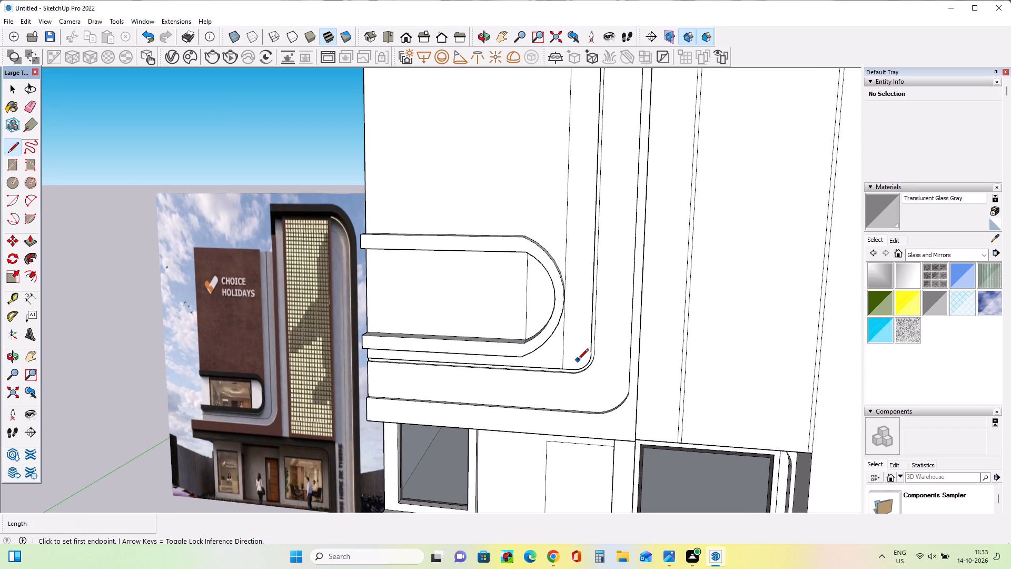
middle_click_drag(580, 336, 572, 339)
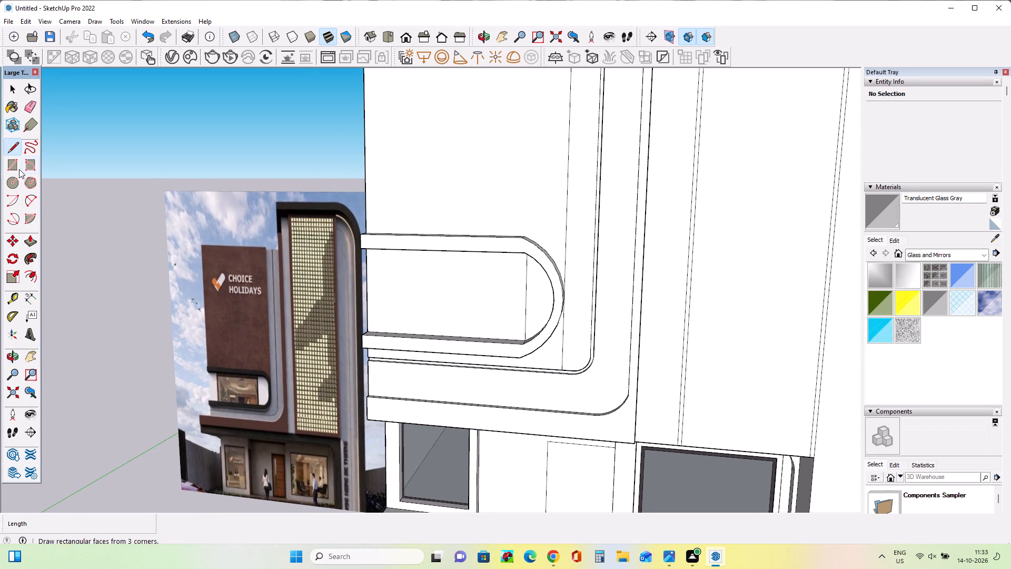
left_click(31, 110)
left_click(563, 345)
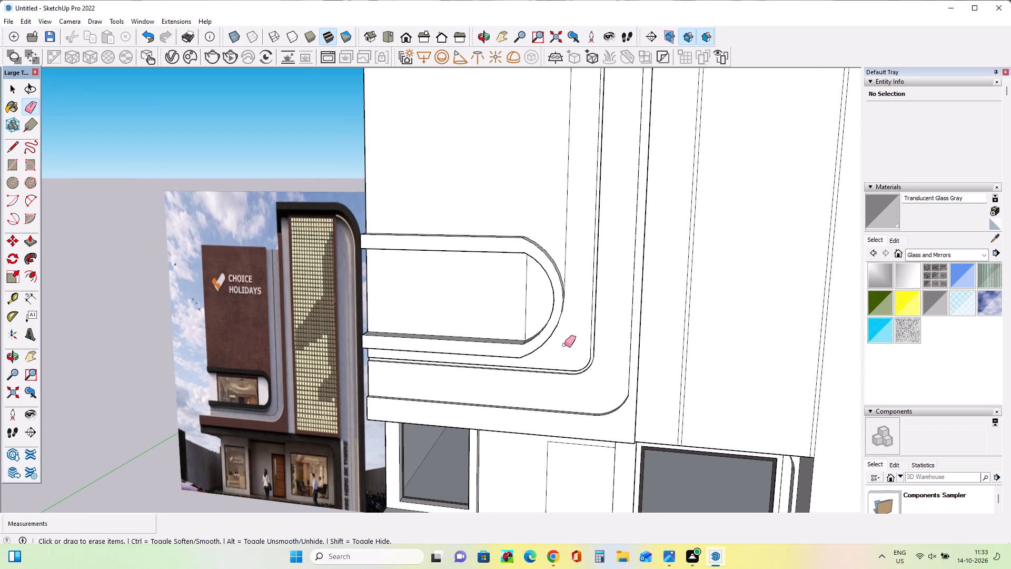
Offset the rectangular part of the recessed window face inward by about 1 7/16".
middle_click_drag(499, 323, 597, 304)
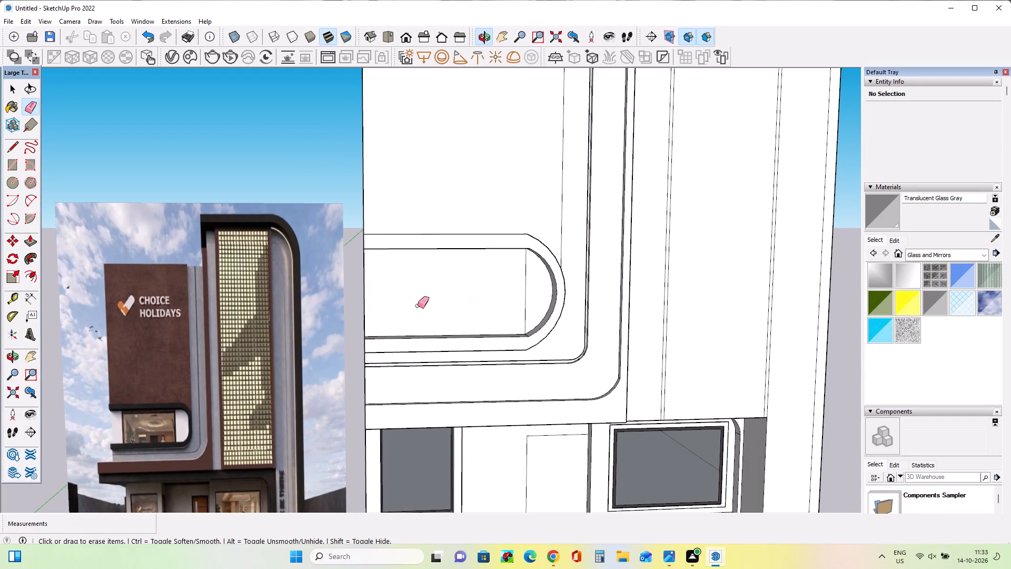
scroll(451, 290, "up", 3)
middle_click_drag(451, 290, 459, 284)
scroll(459, 284, "down", 1)
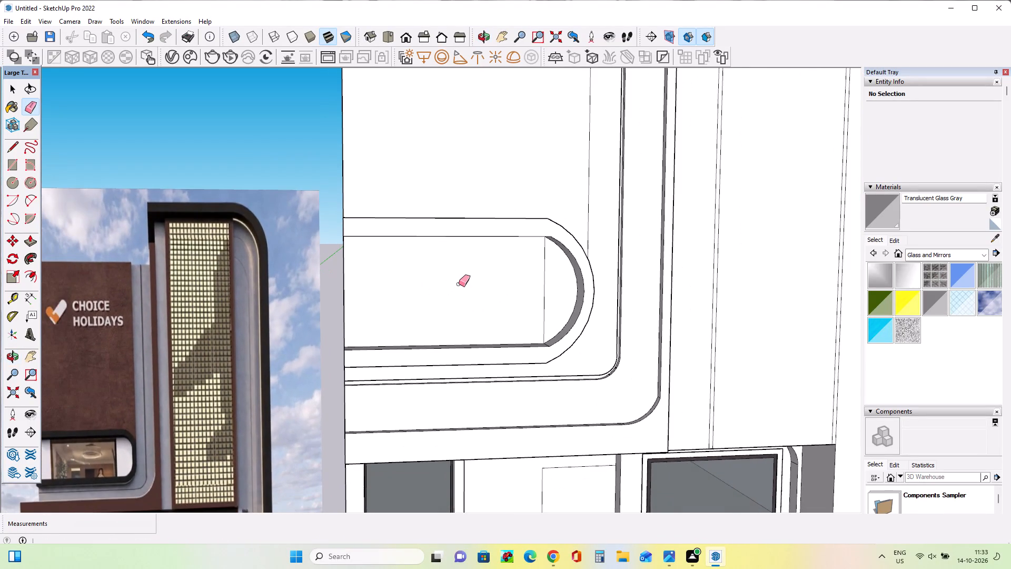
scroll(459, 284, "down", 1)
middle_click(459, 287)
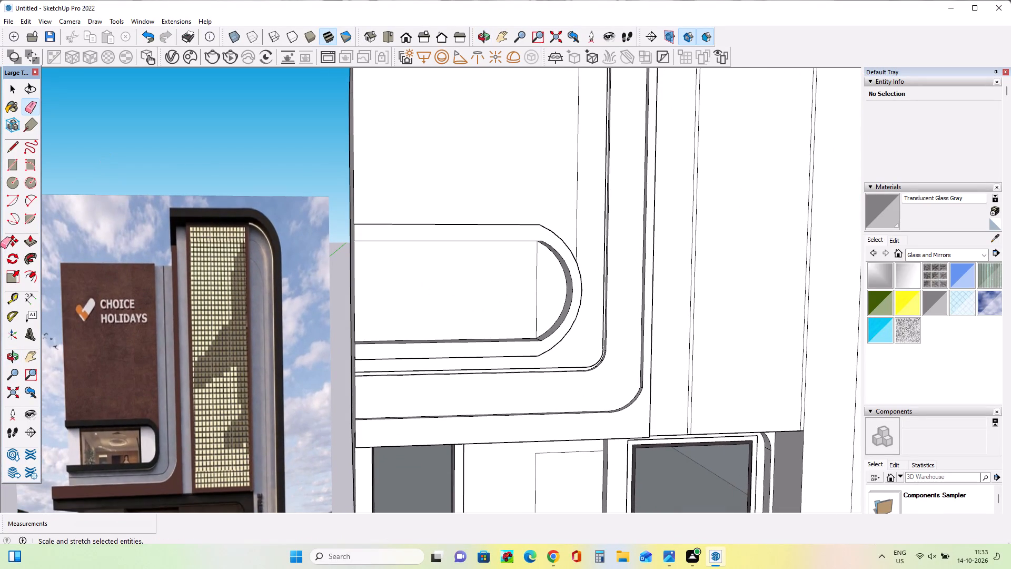
left_click(35, 280)
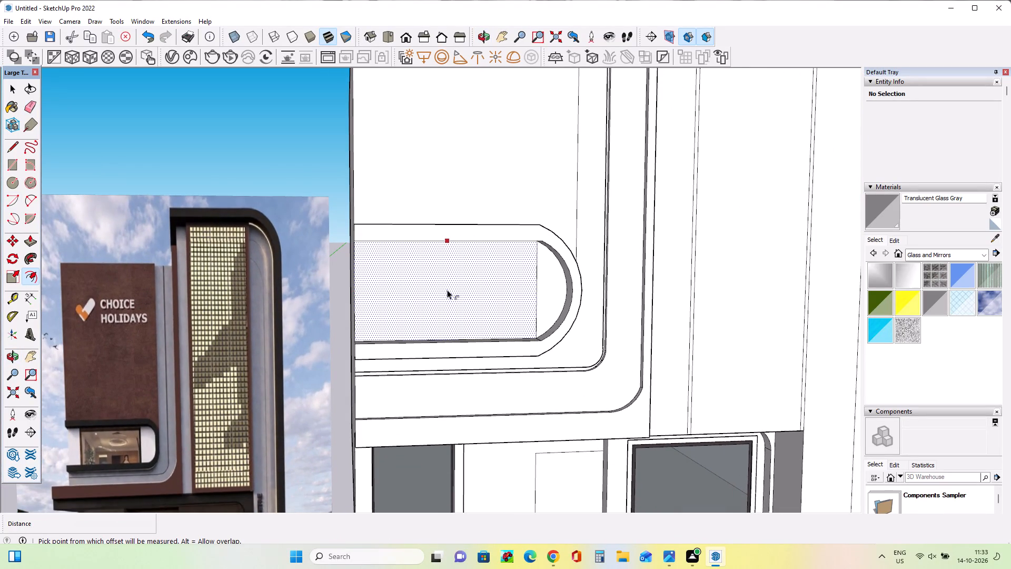
left_click(447, 290)
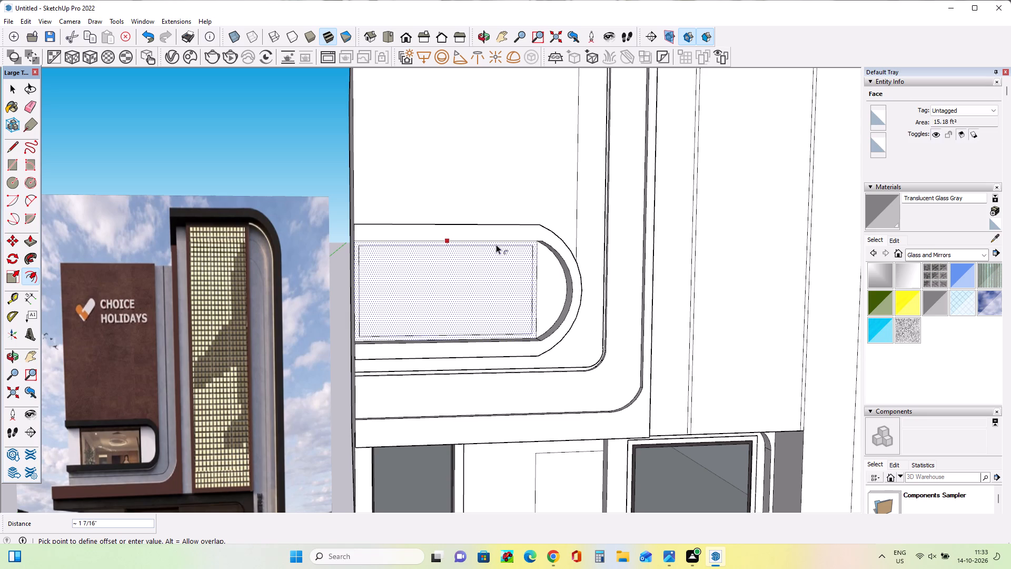
left_click(497, 244)
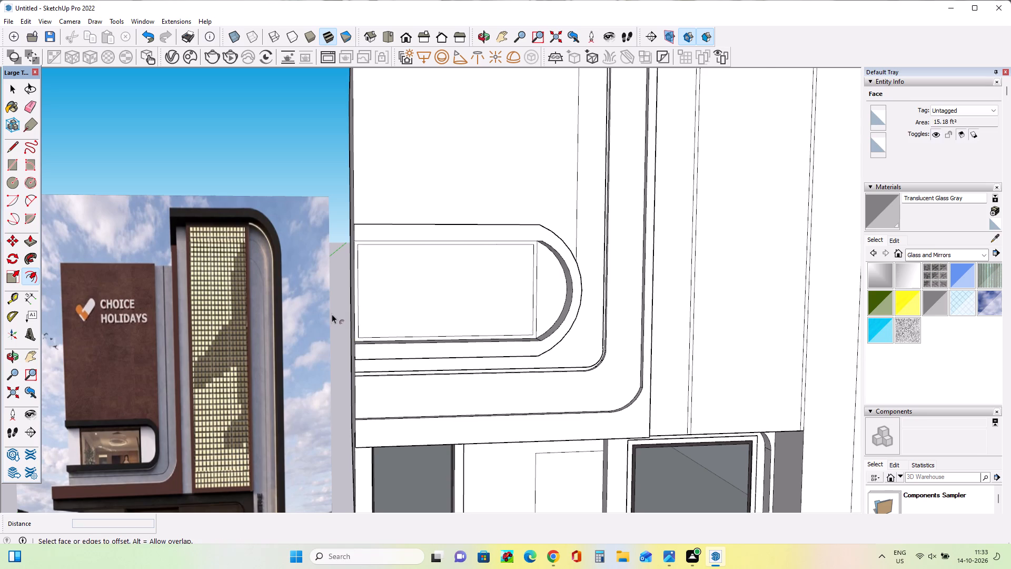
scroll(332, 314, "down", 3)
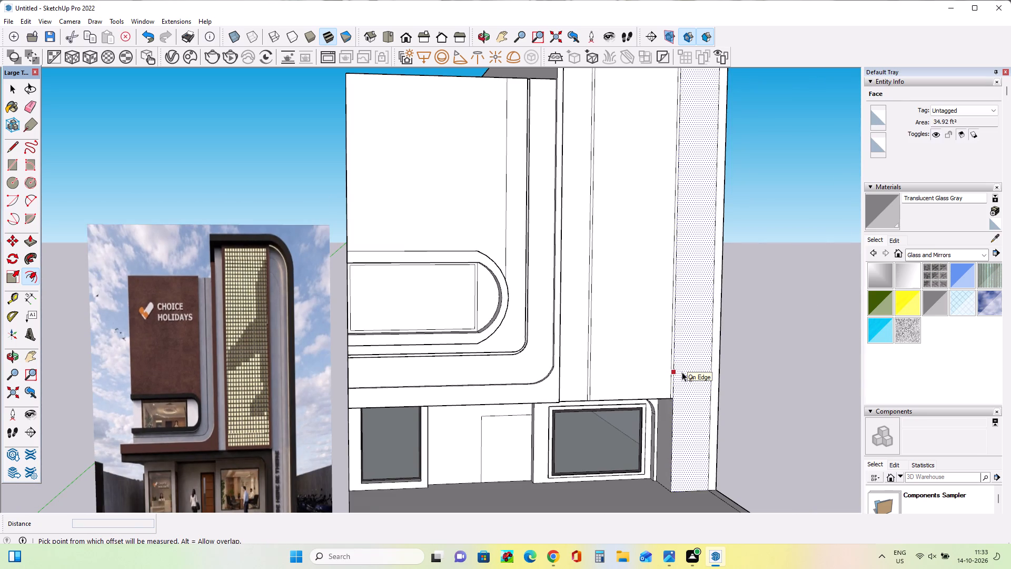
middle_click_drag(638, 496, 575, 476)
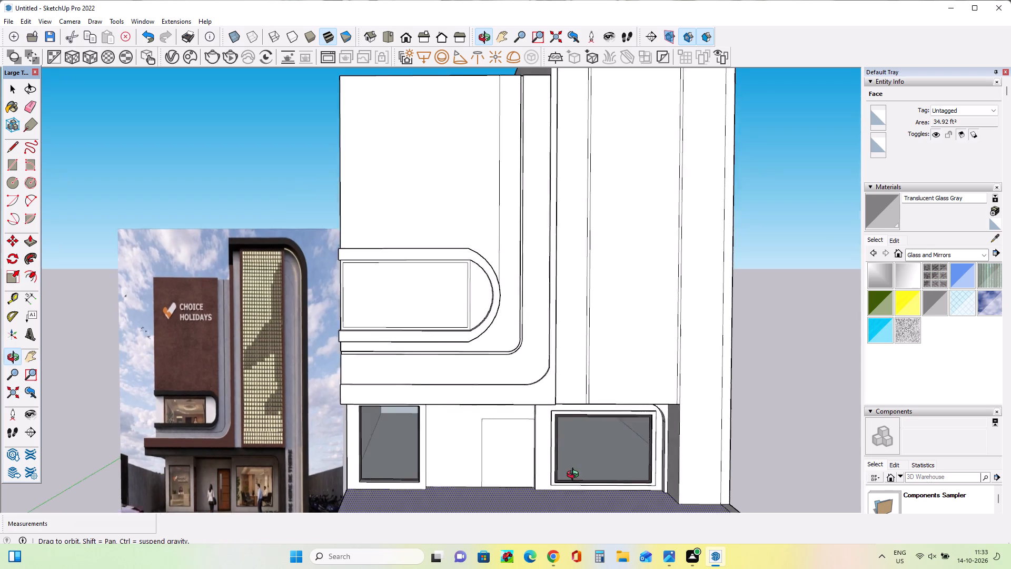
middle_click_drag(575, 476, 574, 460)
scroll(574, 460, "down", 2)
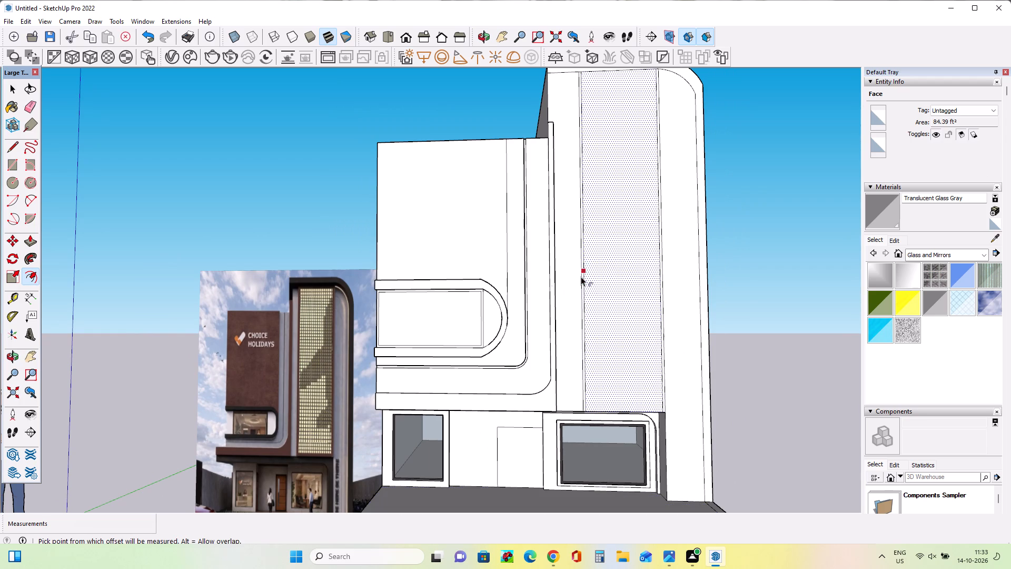
Examine the façade model and the reference image's signage block and lattice-clad tower for comparison.
middle_click_drag(571, 321, 577, 372)
middle_click(577, 373)
middle_click_drag(579, 373, 611, 365)
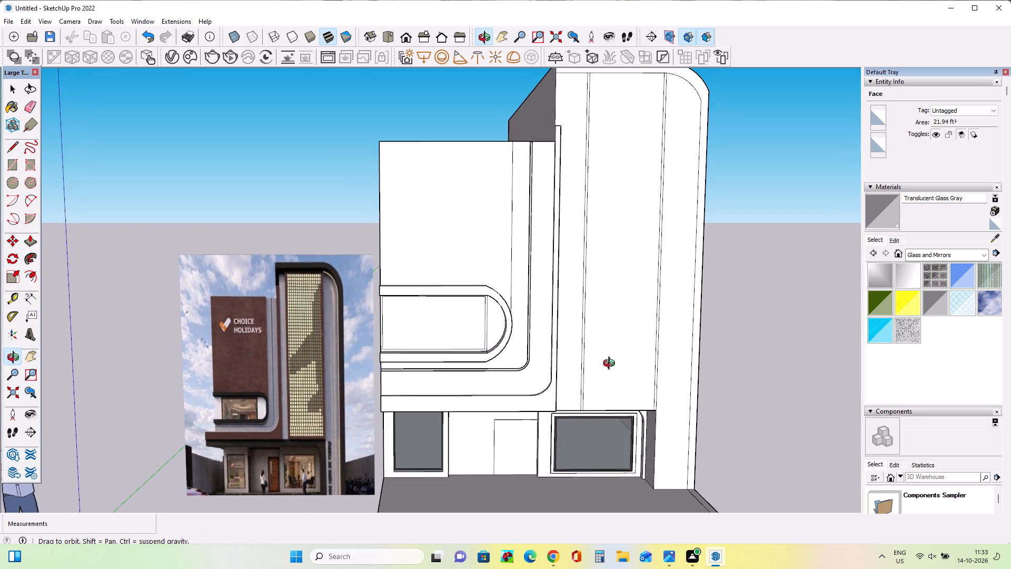
middle_click_drag(611, 365, 612, 365)
scroll(488, 260, "down", 2)
scroll(273, 320, "up", 15)
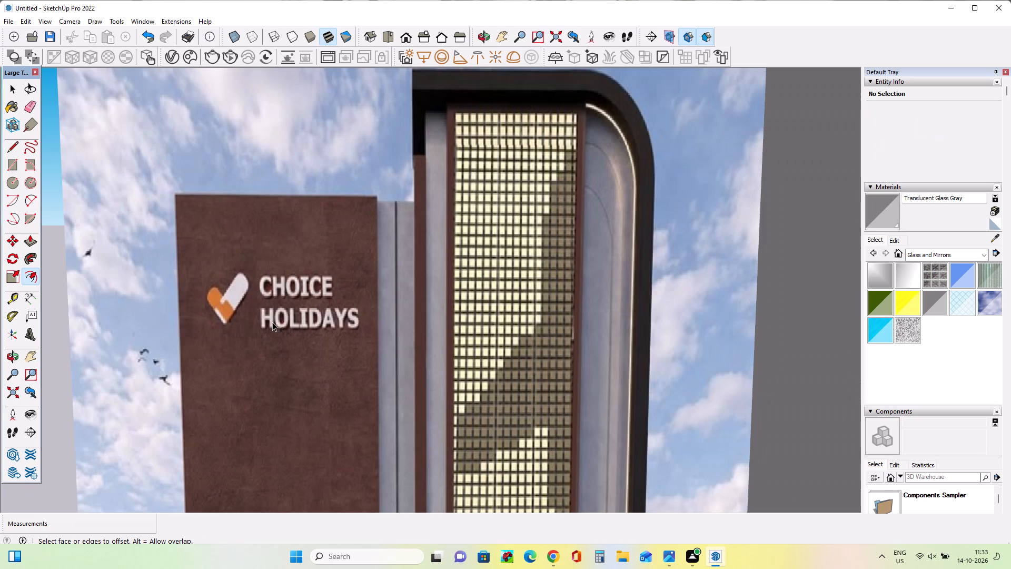
scroll(272, 322, "down", 11)
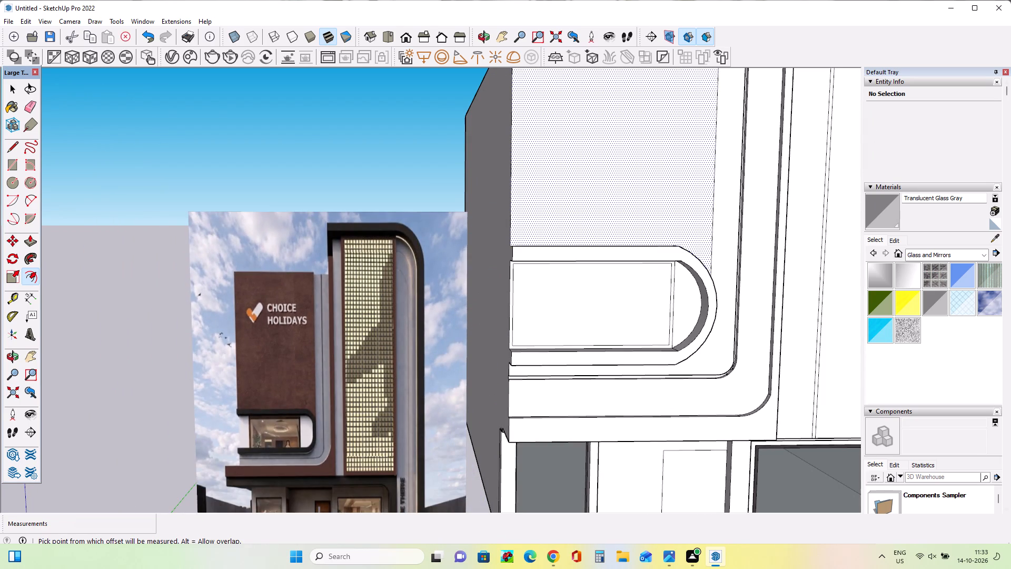
Paint the inner pane of the lower block's rounded-end window with Translucent Glass Gray from Glass and Mirrors.
left_click(968, 256)
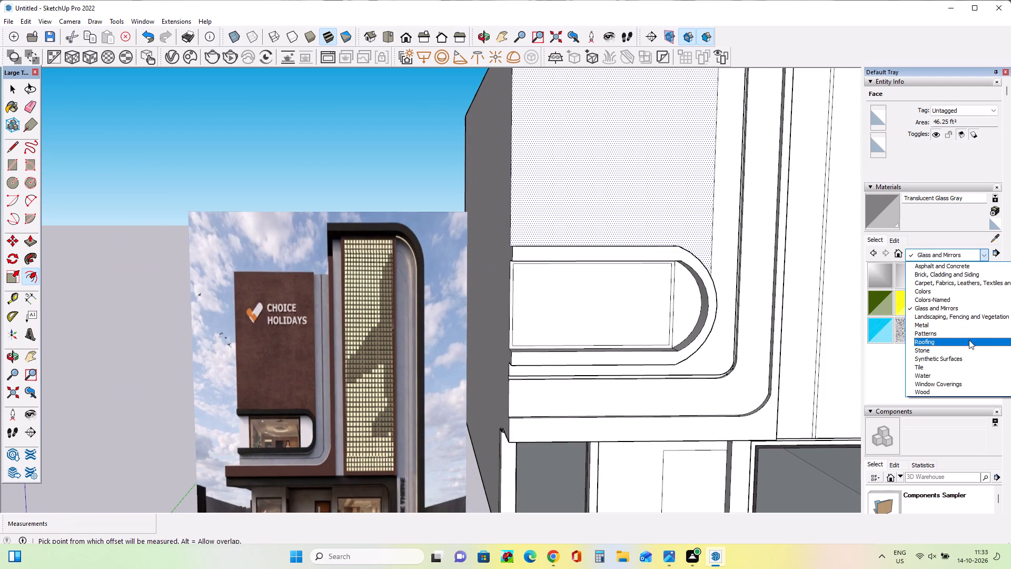
left_click(967, 310)
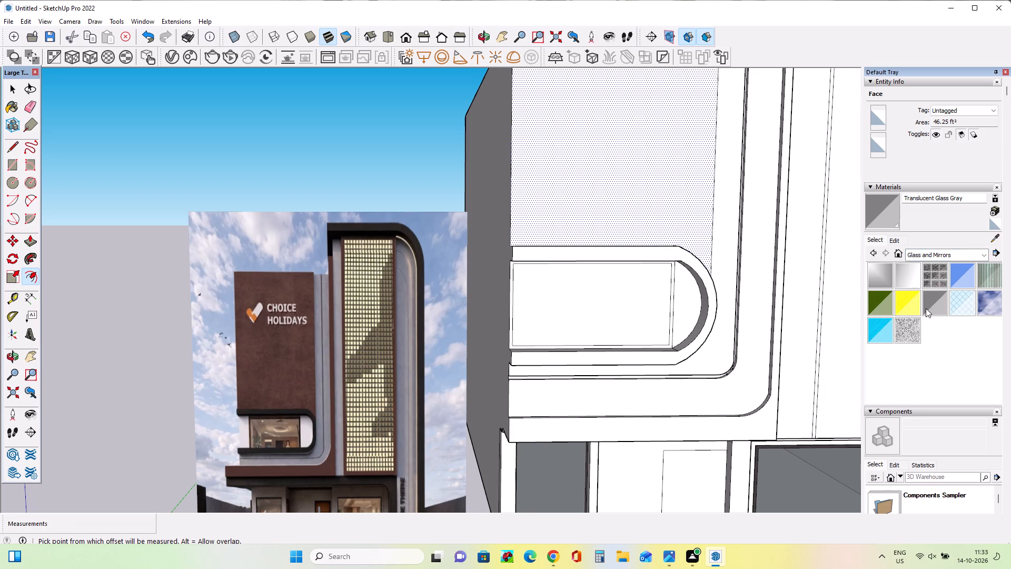
left_click(939, 305)
left_click(597, 300)
middle_click_drag(669, 355, 569, 361)
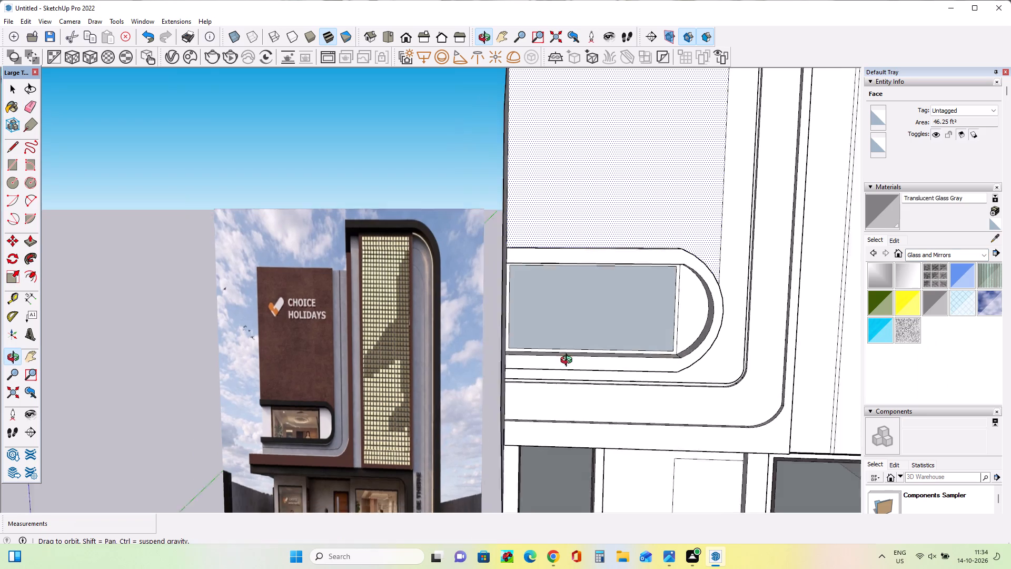
middle_click_drag(569, 361, 634, 333)
scroll(634, 332, "down", 4)
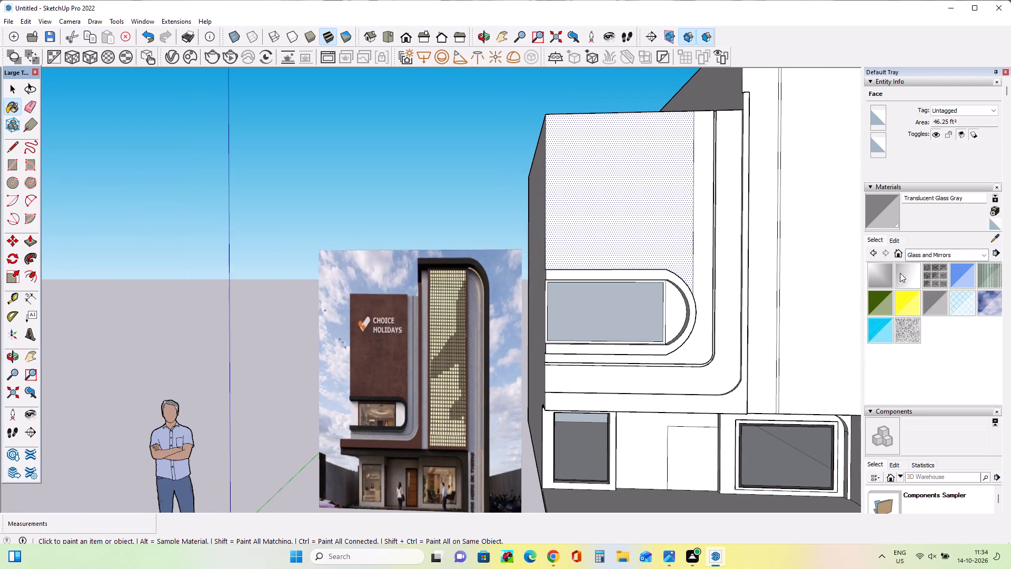
Paint the narrow border around the rounded-end window's glass pane with Asphalt New from Asphalt and Concrete.
left_click(919, 256)
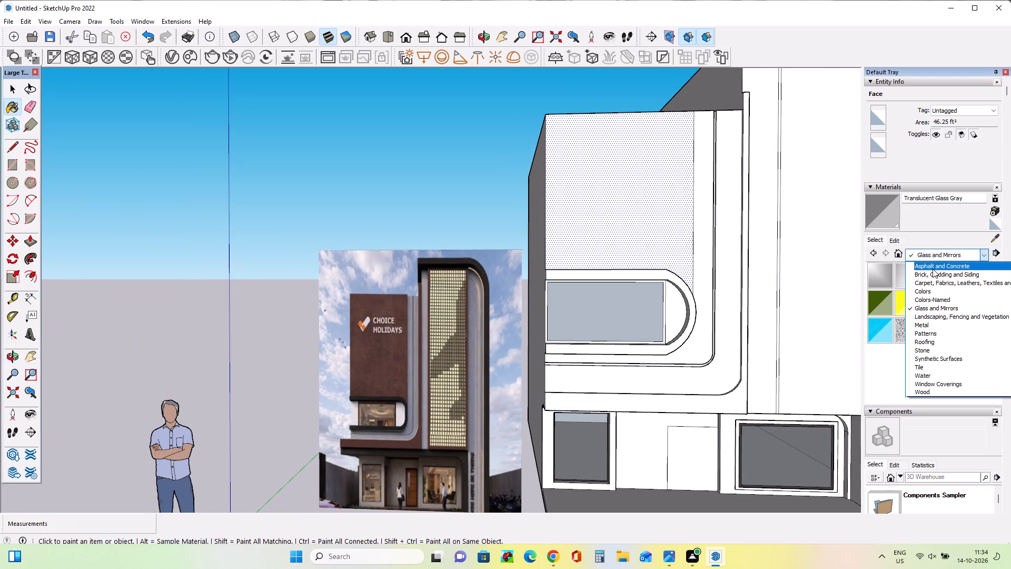
left_click(933, 269)
left_click(877, 274)
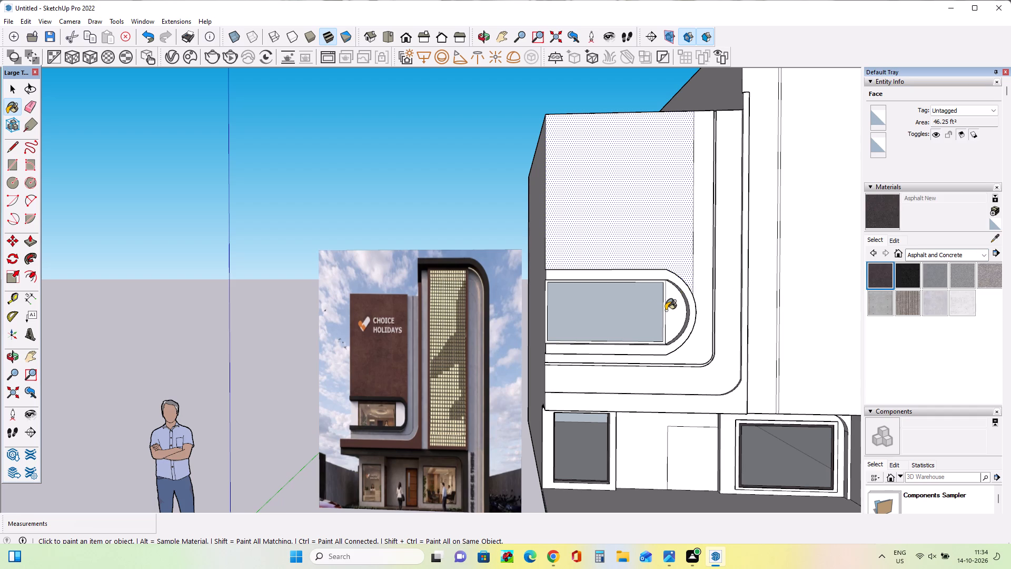
scroll(666, 310, "up", 5)
left_click(663, 308)
Draw a horizontal line about 3' 9 7/8" long across the tower's central strip, just above its bottom edge.
middle_click_drag(680, 315, 690, 323)
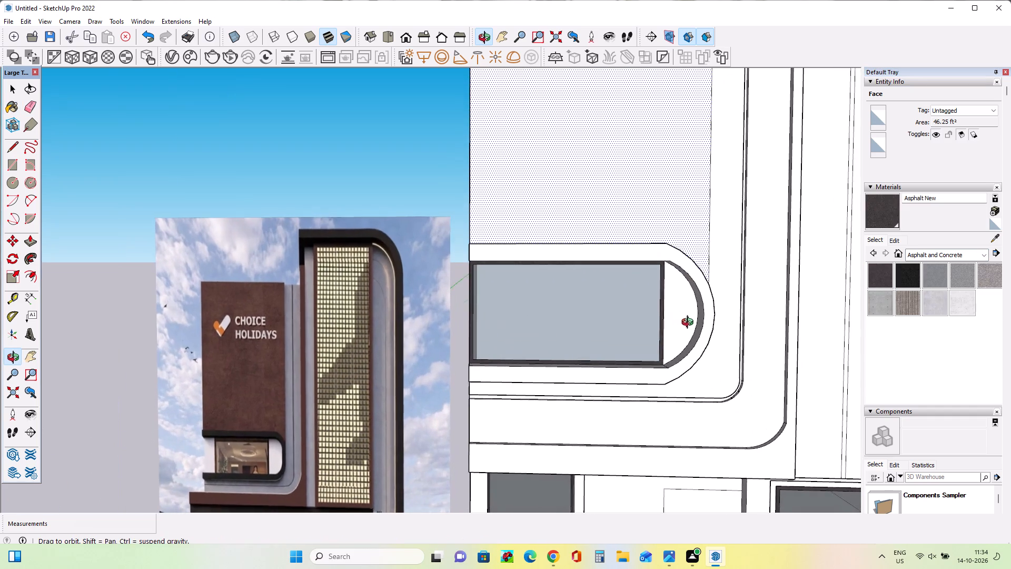
middle_click_drag(690, 323, 691, 325)
scroll(570, 312, "down", 6)
middle_click_drag(725, 307, 675, 320)
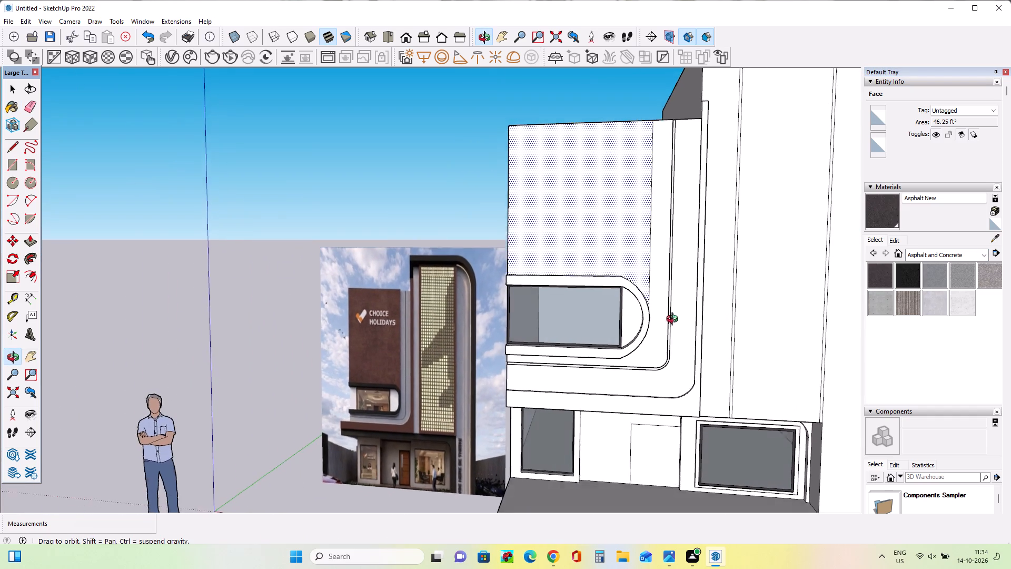
middle_click_drag(675, 320, 675, 329)
scroll(676, 307, "down", 4)
middle_click_drag(751, 392, 770, 365)
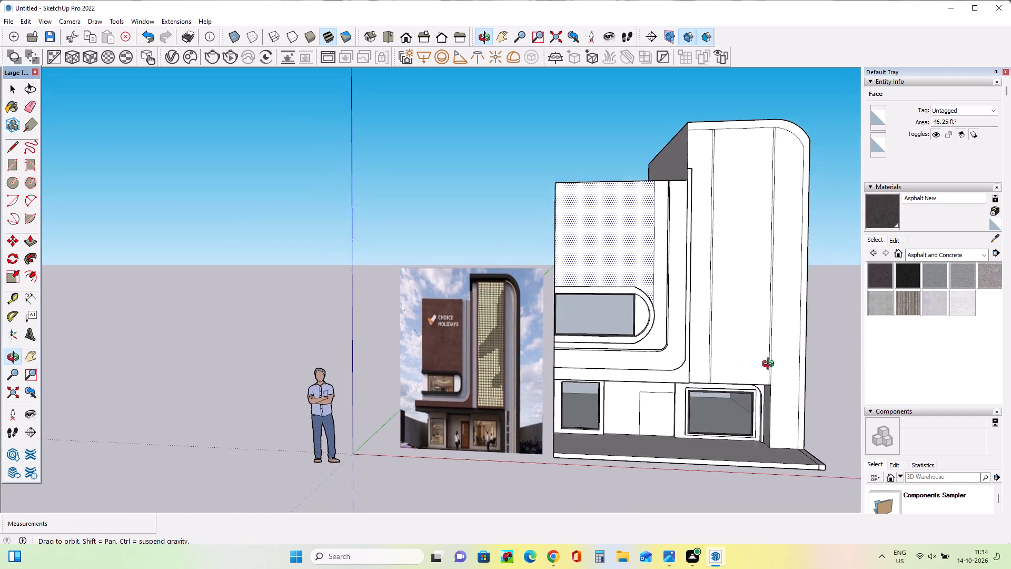
middle_click_drag(770, 365, 785, 343)
scroll(727, 397, "up", 7)
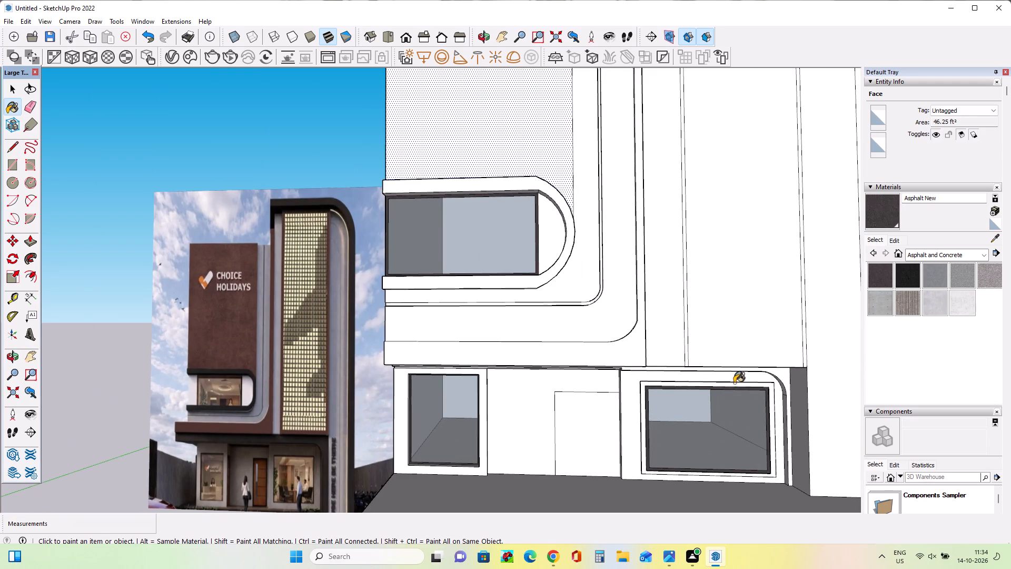
left_click(10, 148)
scroll(701, 368, "up", 3)
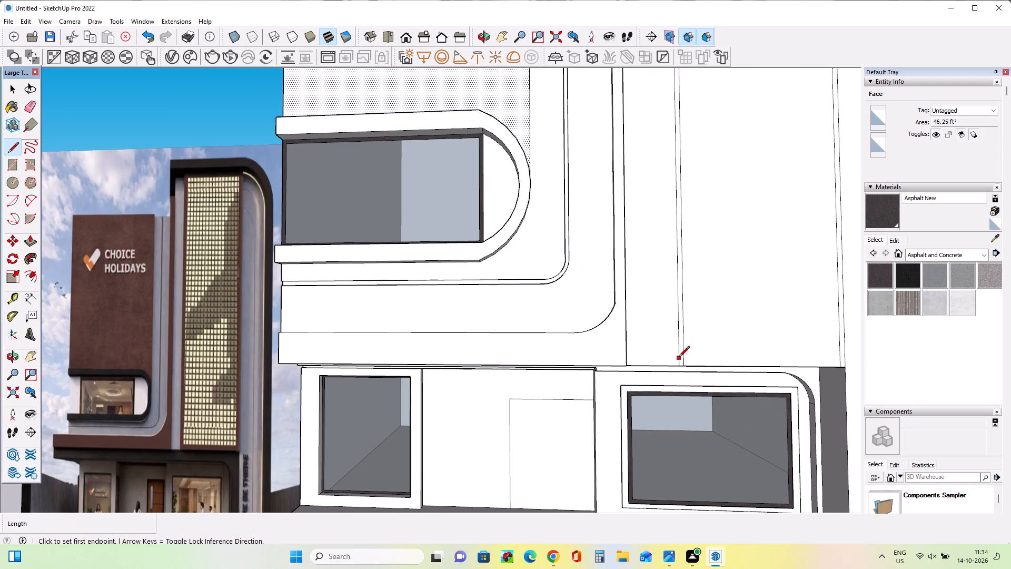
left_click(679, 357)
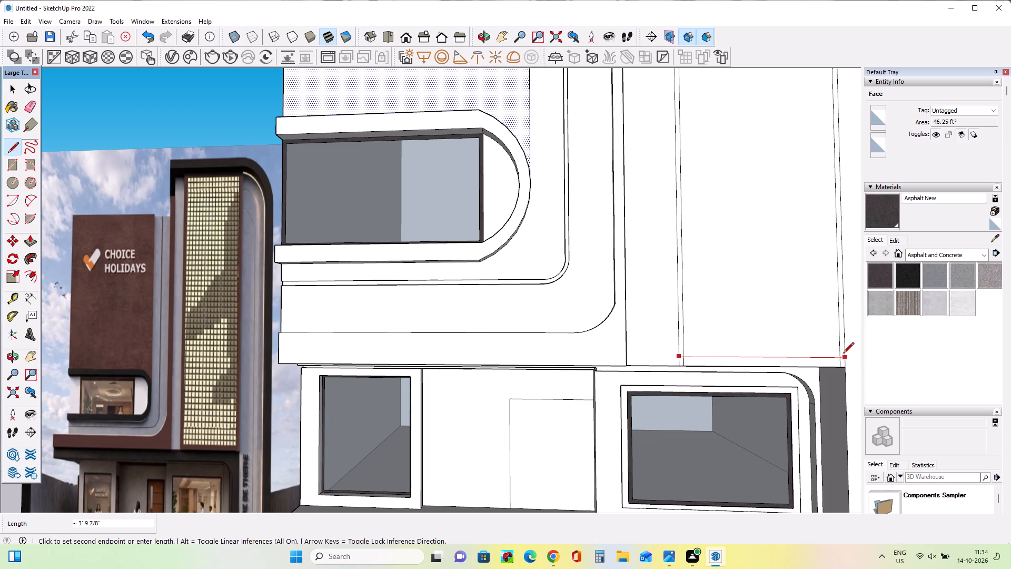
left_click(843, 354)
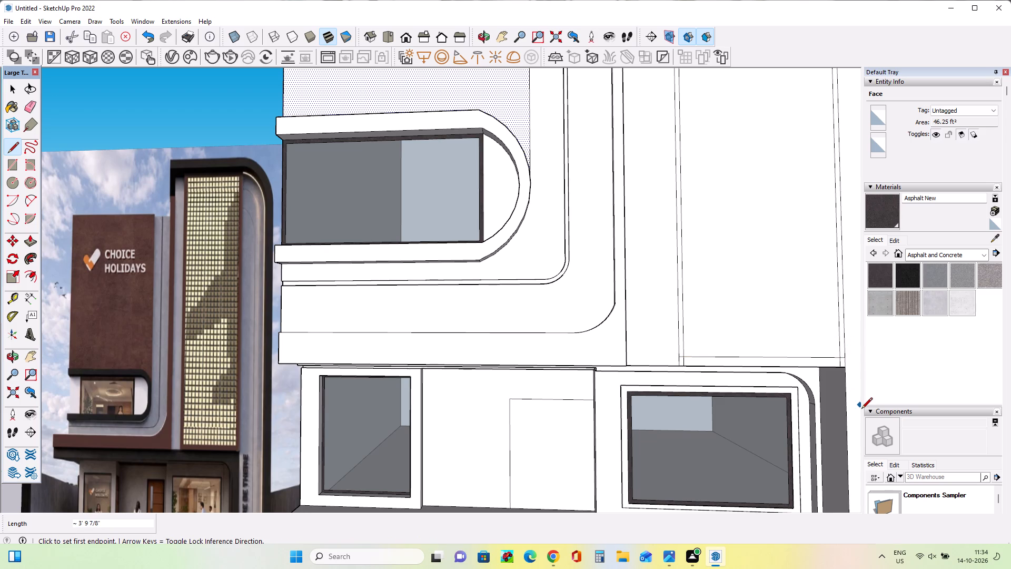
Erase the short stubs of the new horizontal line between the double vertical lines on both sides of the central strip.
scroll(861, 409, "down", 2)
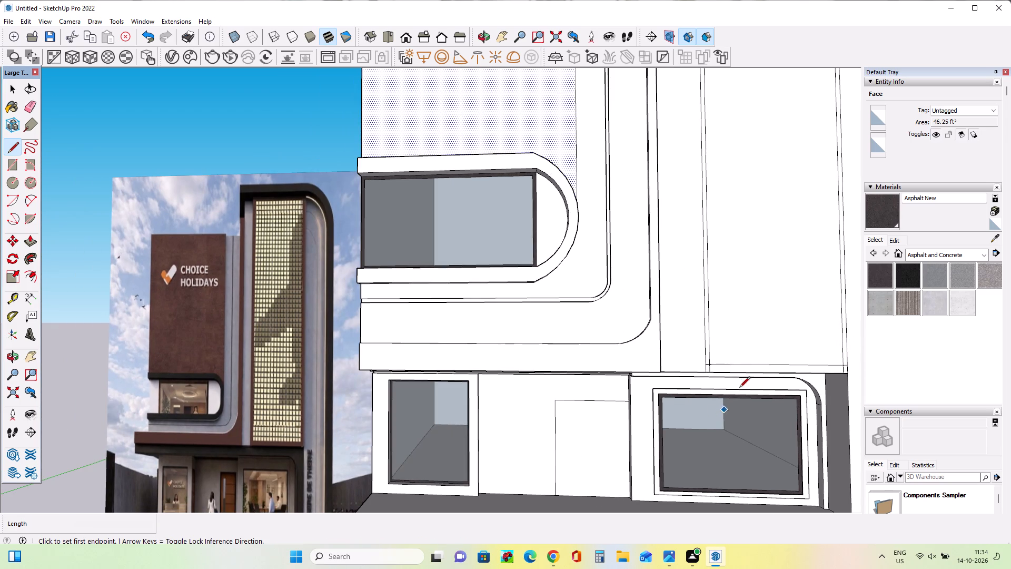
scroll(719, 383, "up", 3)
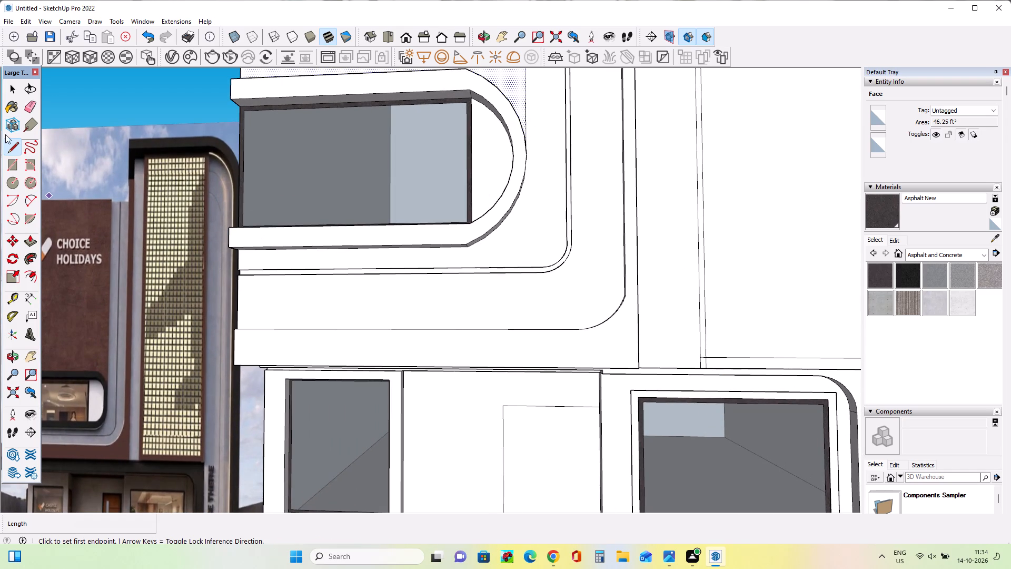
left_click(25, 107)
scroll(659, 387, "up", 3)
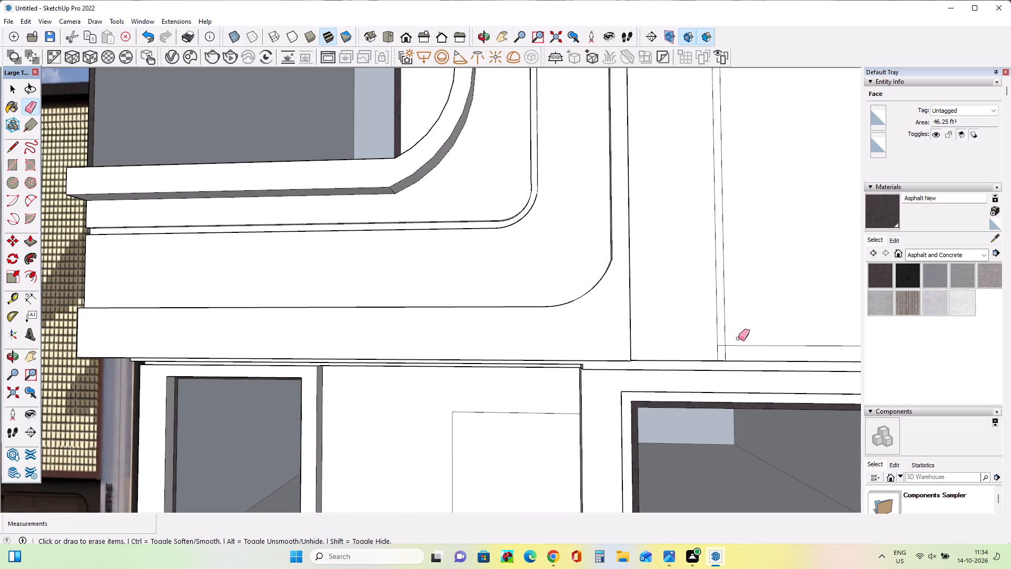
left_click(721, 347)
scroll(543, 408, "down", 9)
scroll(740, 395, "up", 3)
scroll(668, 391, "up", 6)
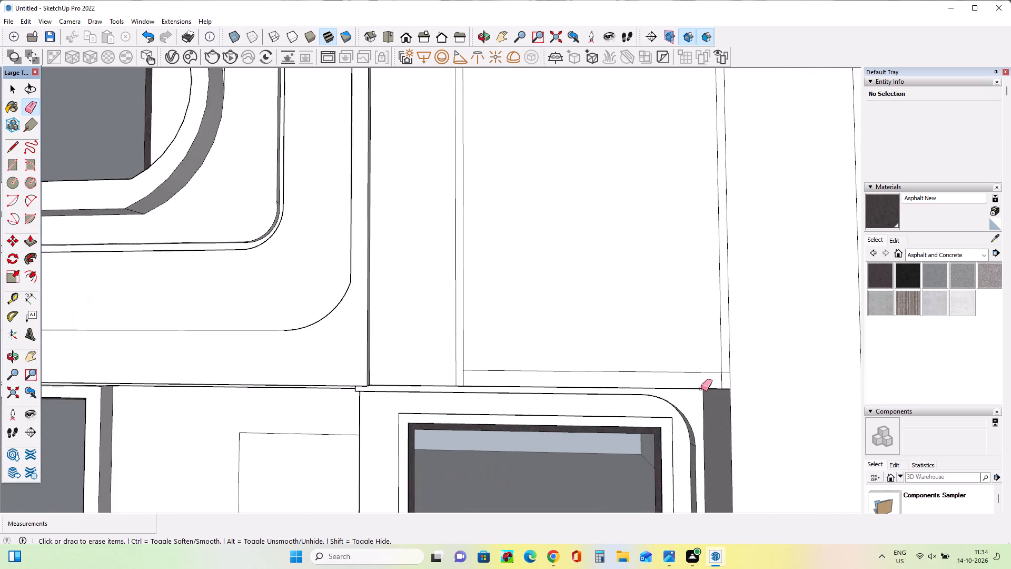
scroll(701, 388, "up", 4)
left_click(723, 369)
scroll(731, 384, "down", 6)
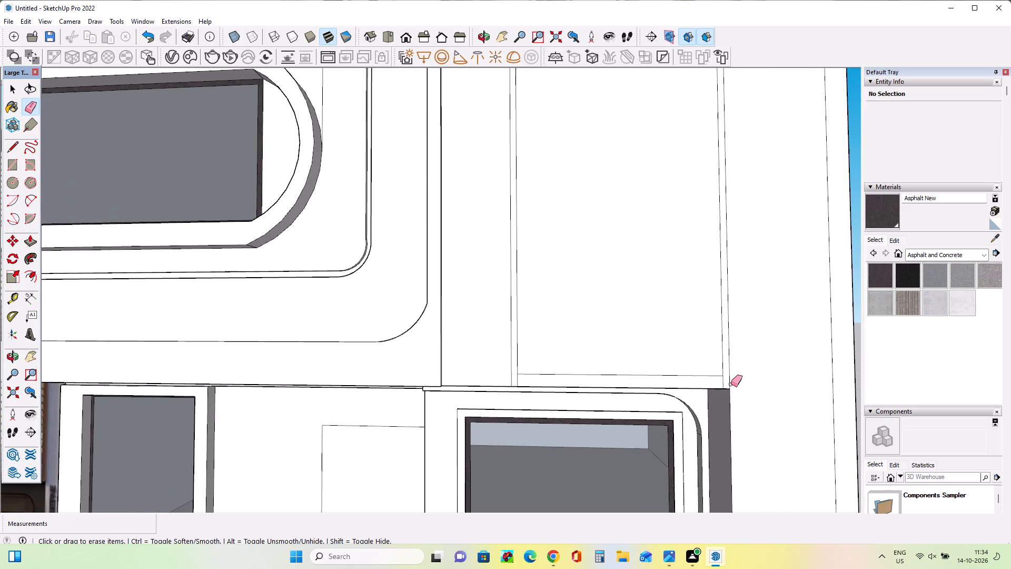
scroll(608, 337, "down", 2)
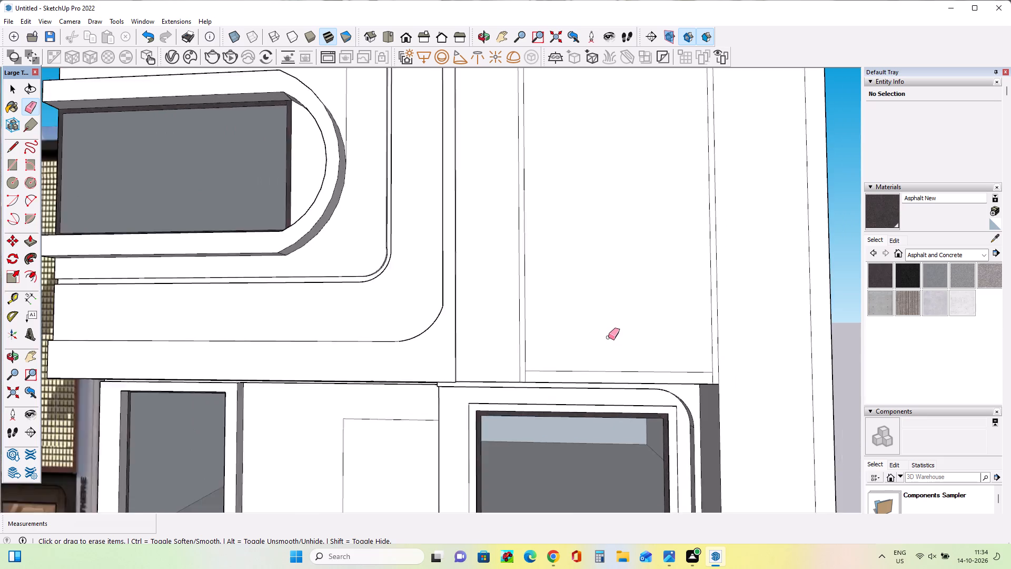
scroll(608, 337, "down", 7)
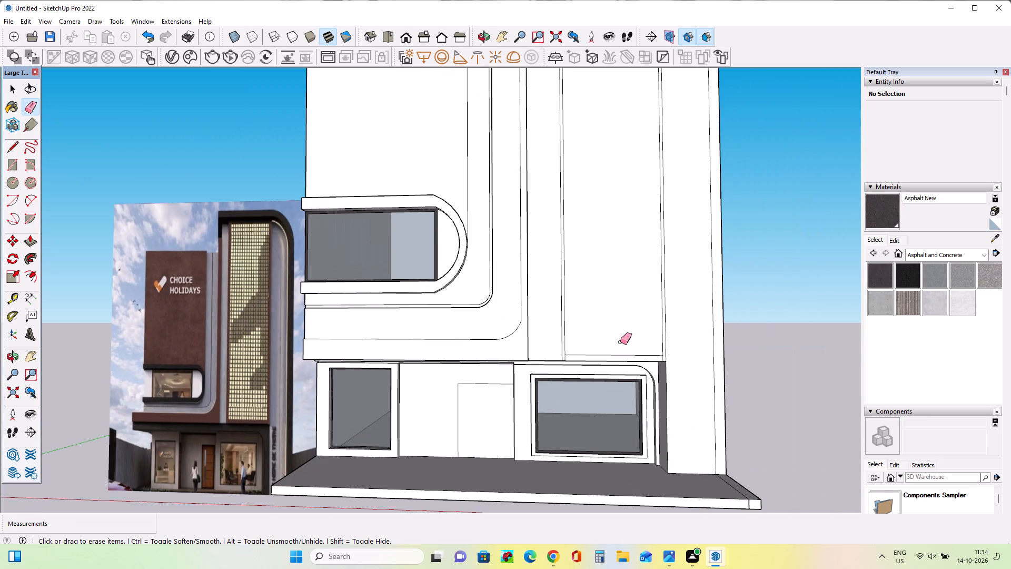
Adjust the depth of the tower's curved top-and-side border with Push/Pull, finishing with a forward pull of about 7 15/16".
scroll(488, 317, "down", 8)
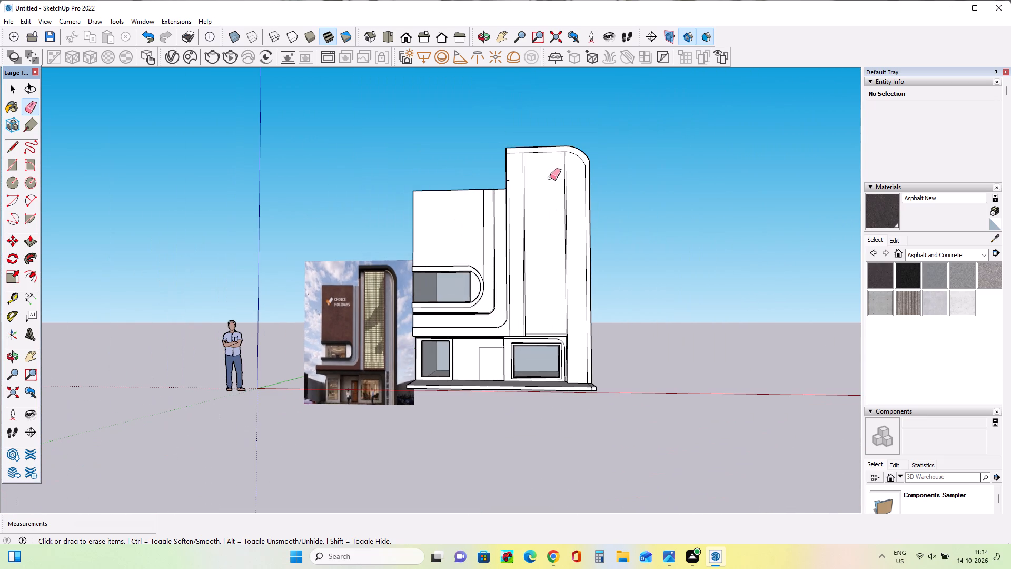
scroll(555, 157, "up", 4)
middle_click_drag(557, 157, 570, 211)
left_click(35, 240)
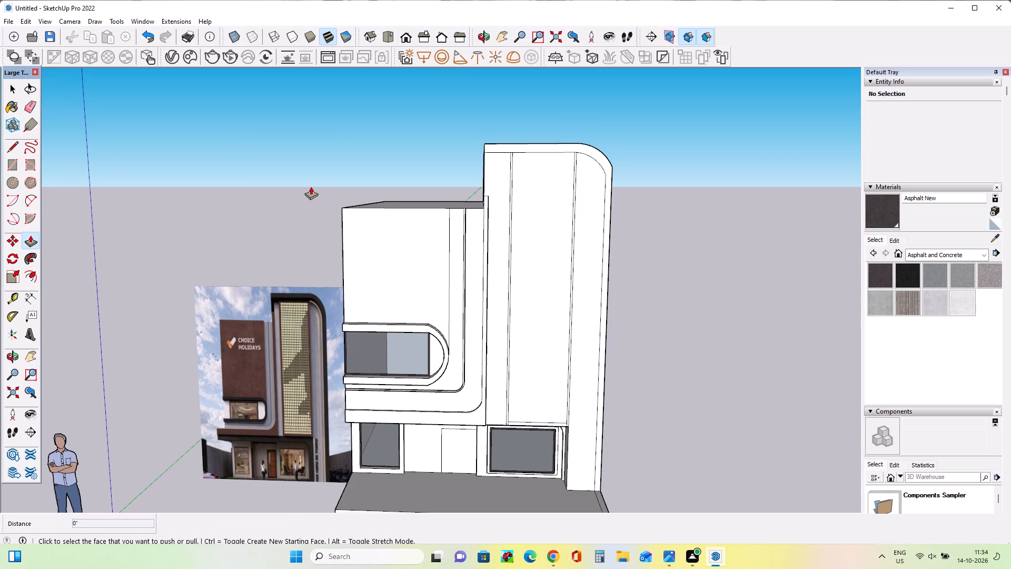
left_click(522, 144)
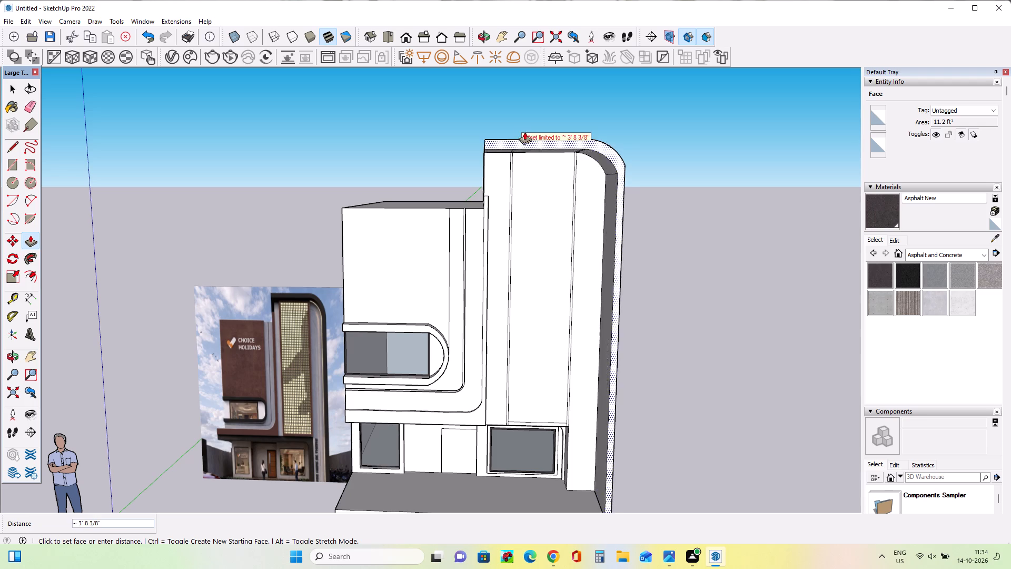
left_click(511, 138)
middle_click_drag(692, 202, 578, 209)
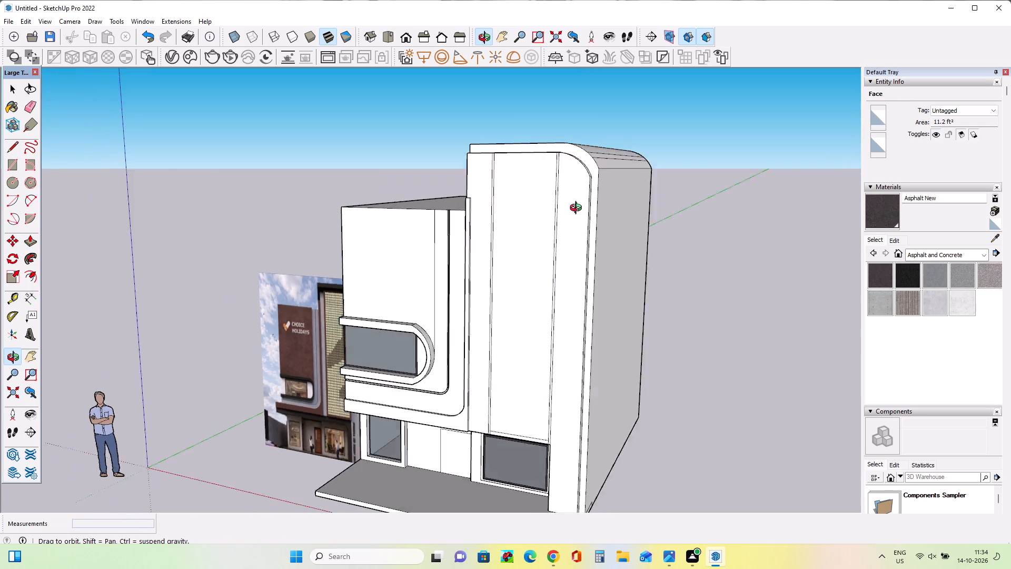
middle_click_drag(578, 209, 431, 249)
left_click(493, 172)
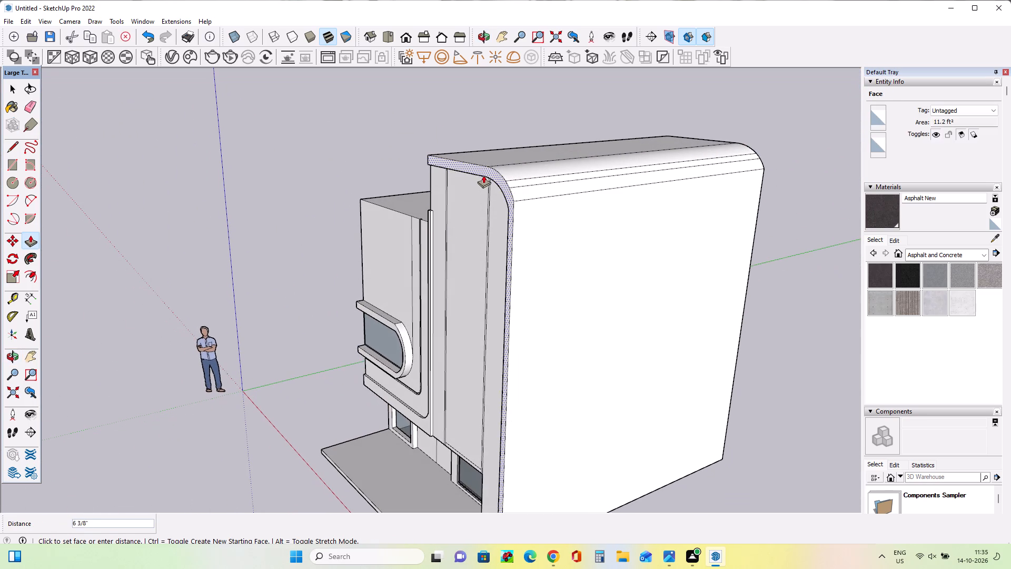
left_click(483, 175)
Pull the L-shaped band between the lower block and the tower forward about 5", and push it back about 3 5/16".
middle_click_drag(592, 219, 732, 184)
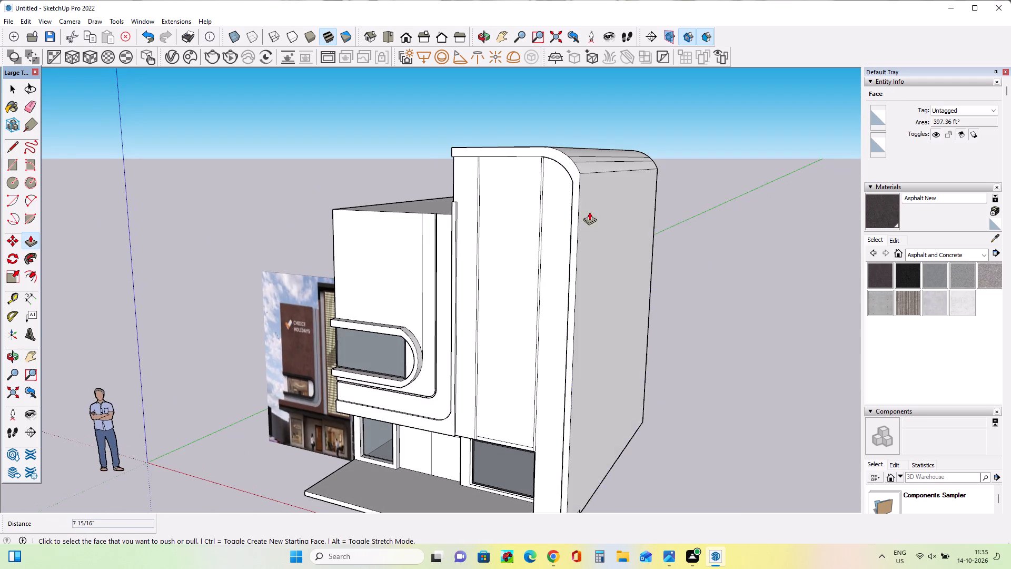
middle_click_drag(482, 251, 625, 217)
scroll(449, 231, "up", 3)
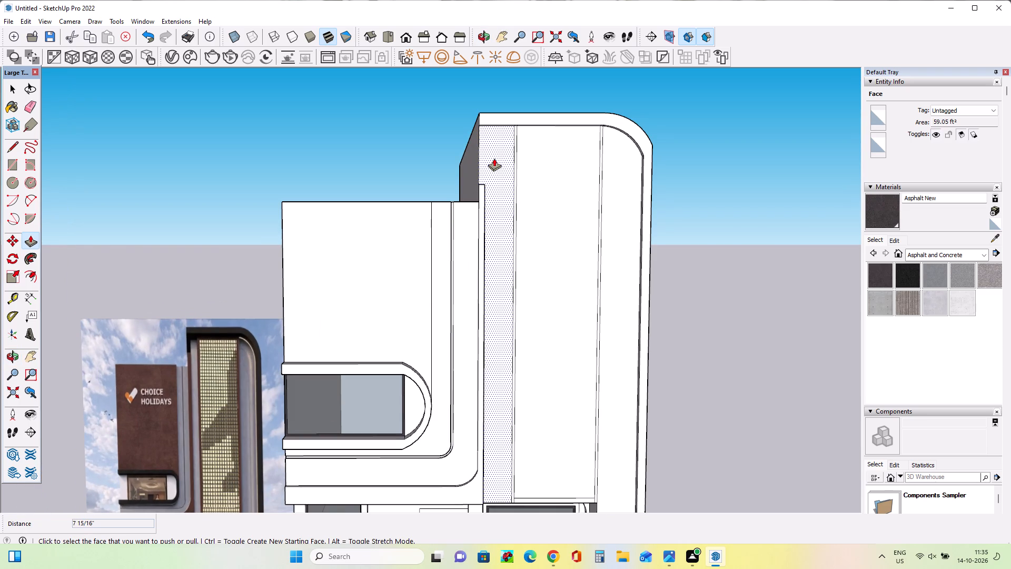
left_click(480, 201)
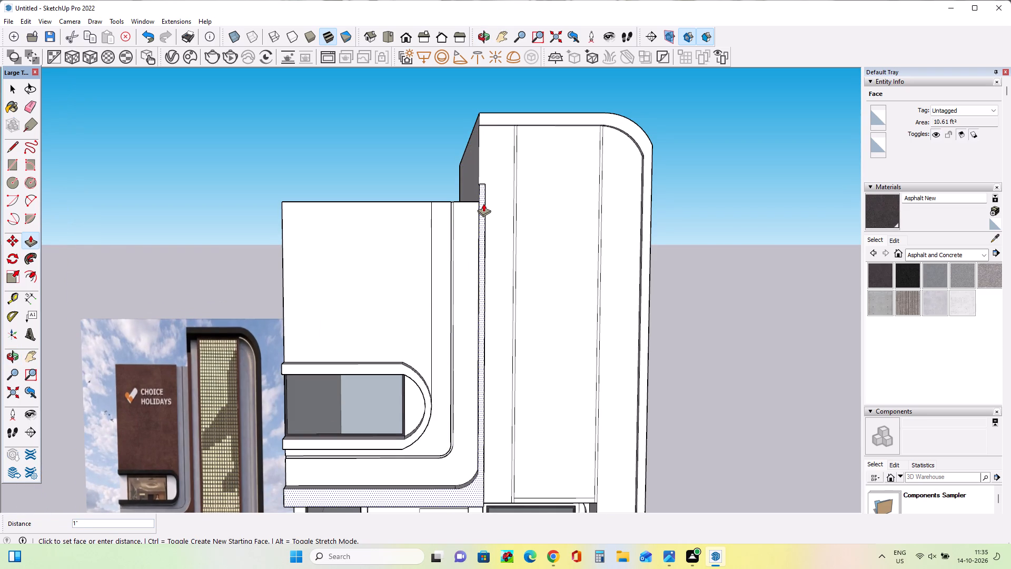
left_click(483, 203)
middle_click_drag(541, 229, 394, 239)
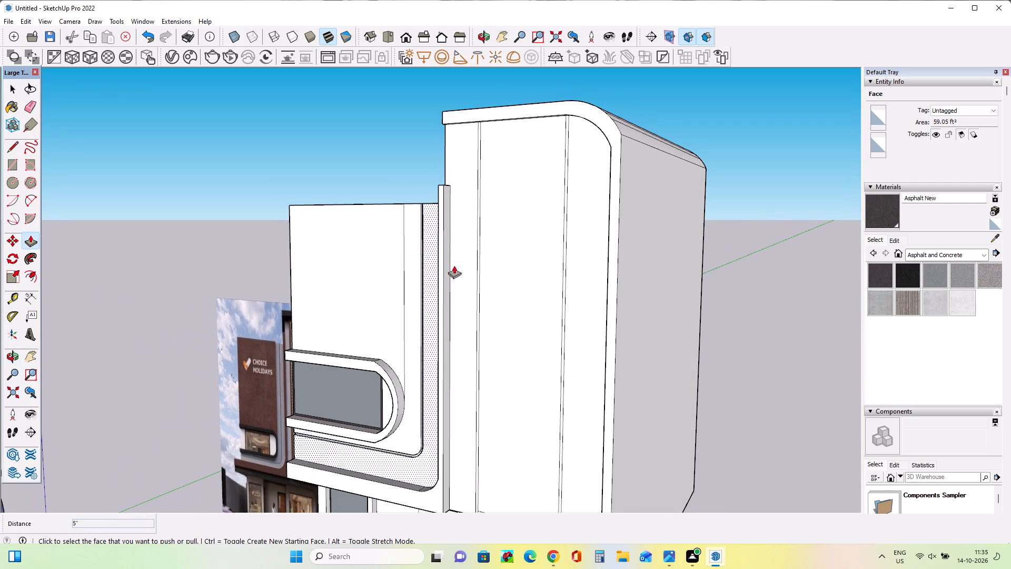
left_click(440, 279)
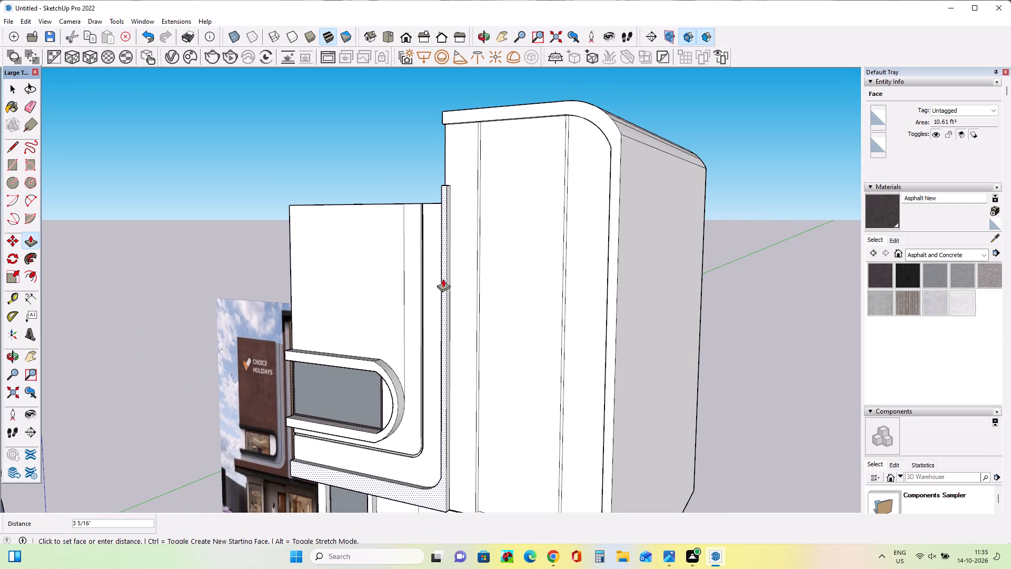
left_click(443, 279)
Draw a horizontal line about 3' 9 7/8" long across the tower's central strip, just below its top edge.
middle_click_drag(530, 297, 683, 313)
scroll(515, 233, "up", 2)
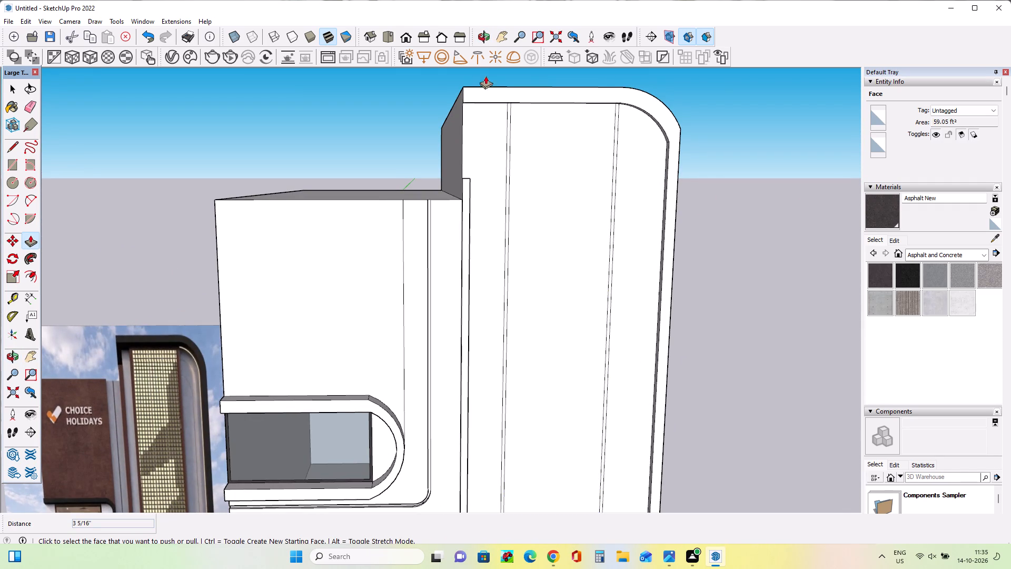
left_click(9, 148)
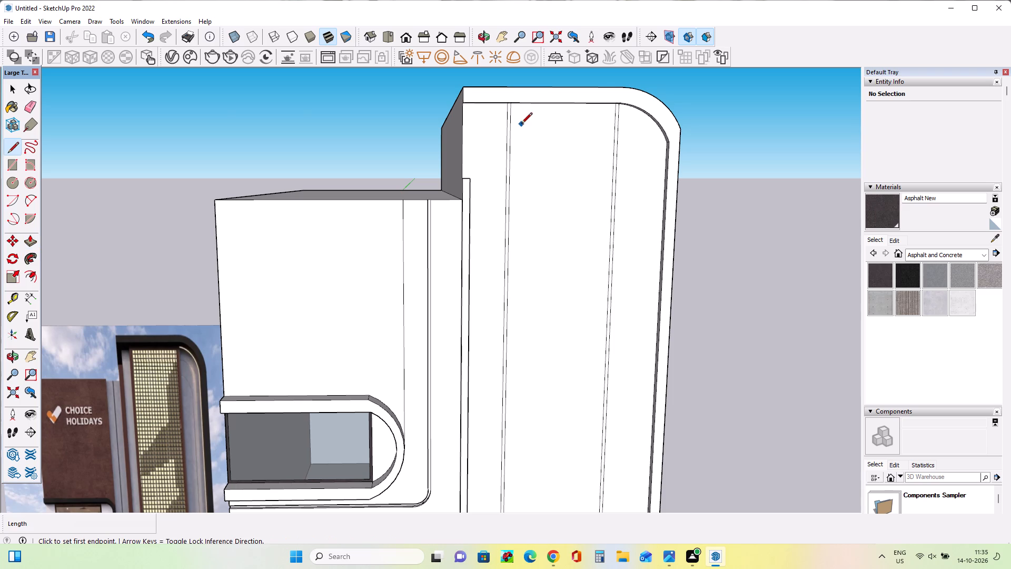
left_click(509, 113)
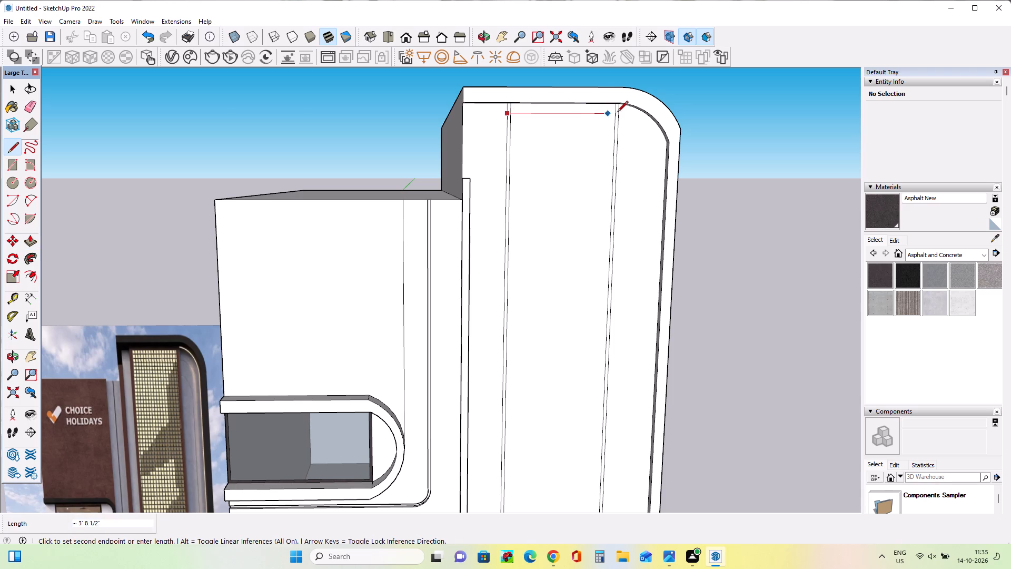
left_click(619, 113)
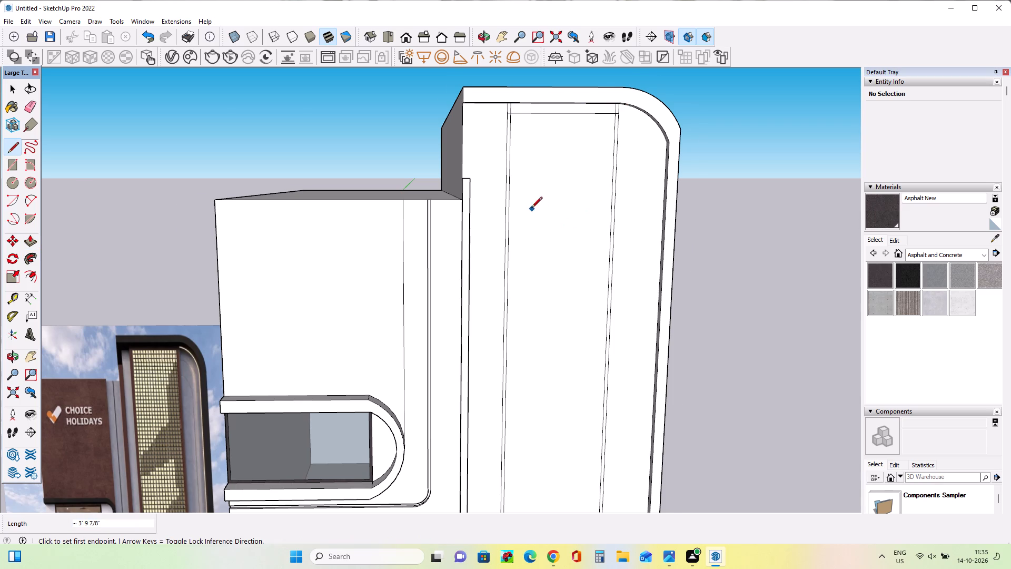
Pull the two narrow vertical strips bordering the tower's central strip forward about 4 3/4", level with each other.
scroll(531, 209, "up", 1)
middle_click_drag(531, 209, 526, 209)
left_click(30, 241)
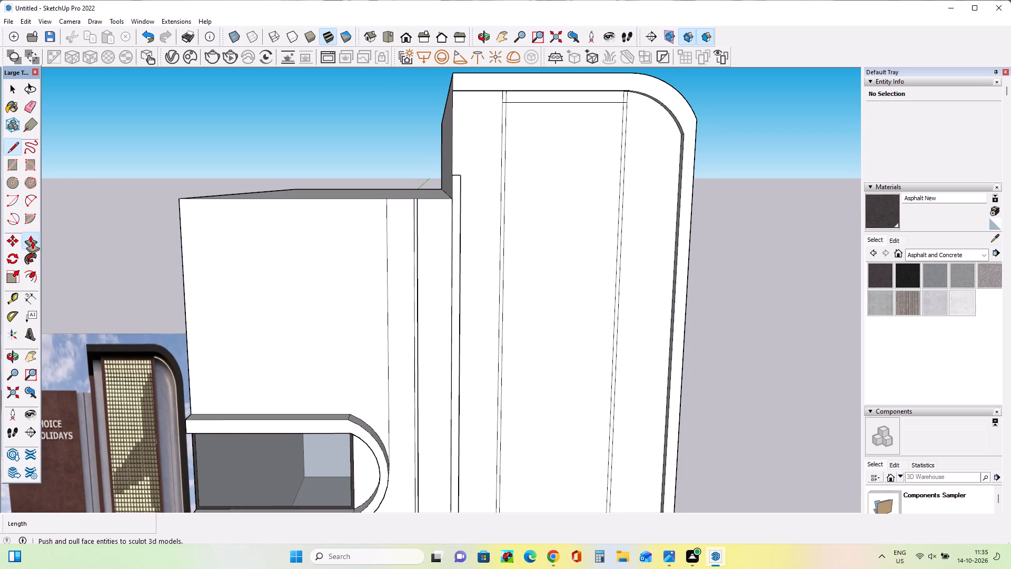
left_click(502, 201)
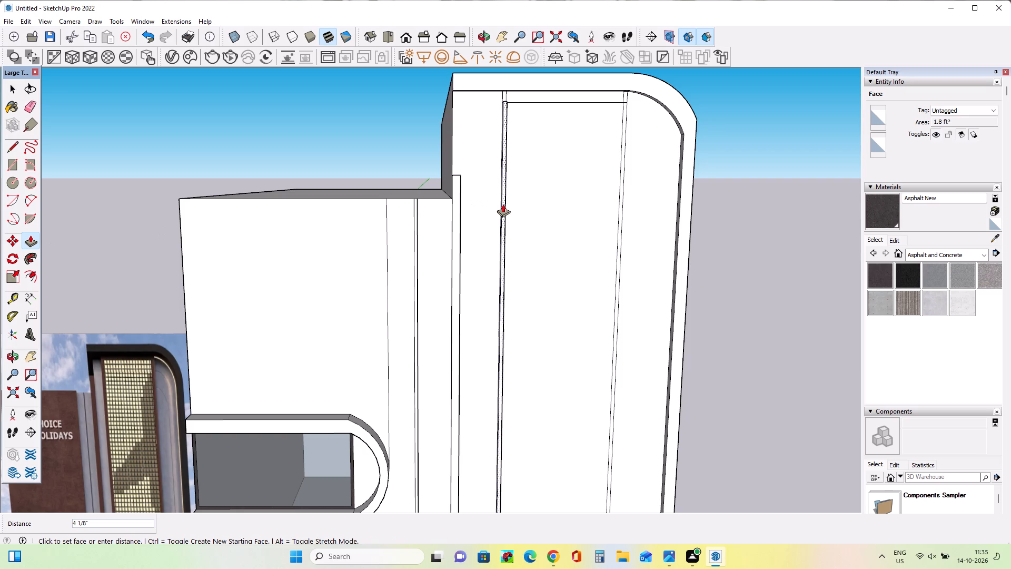
left_click(503, 204)
middle_click_drag(642, 230, 555, 243)
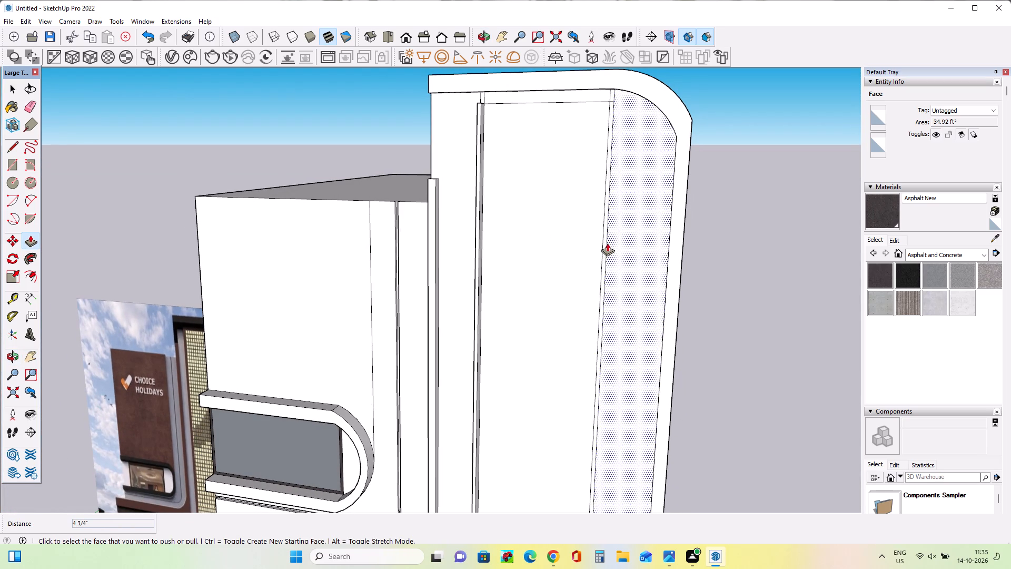
left_click(603, 244)
left_click(477, 245)
Pull the band above the central strip forward about 2 15/16" and another 1 13/16", flush with the vertical side strips.
middle_click_drag(581, 229, 587, 235)
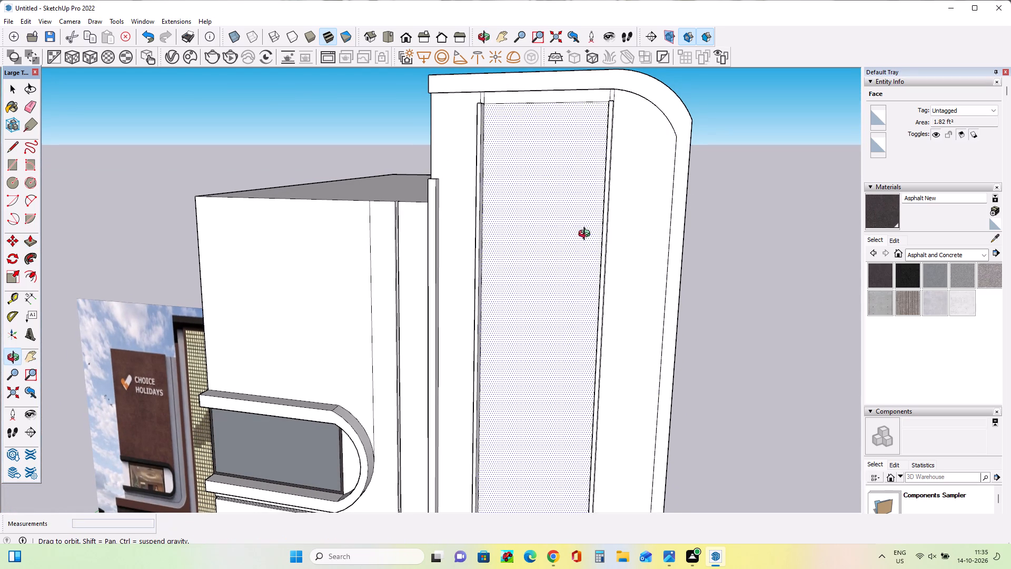
middle_click_drag(587, 235, 606, 264)
left_click(570, 109)
left_click(492, 115)
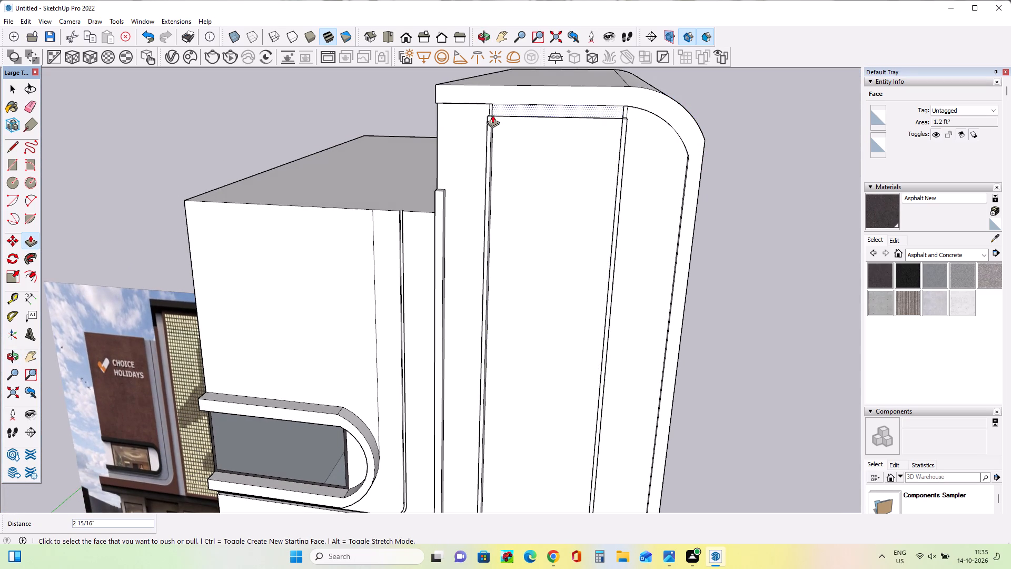
middle_click_drag(612, 138, 484, 175)
left_click(541, 146)
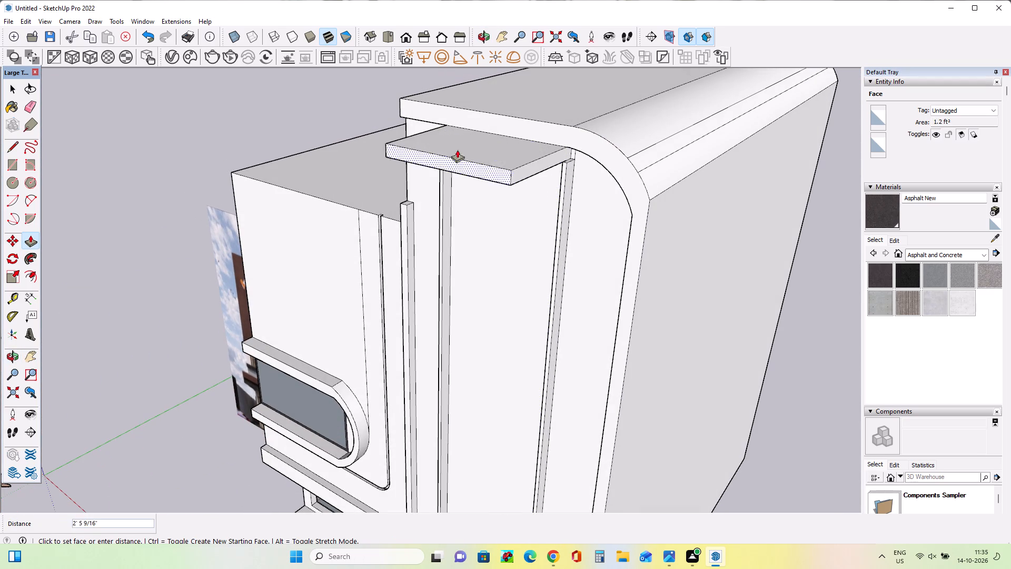
left_click(562, 211)
Pull the two small corner faces at the ends of the top band forward, flush with the vertical strips.
scroll(573, 156, "up", 2)
scroll(573, 156, "down", 1)
scroll(573, 156, "up", 1)
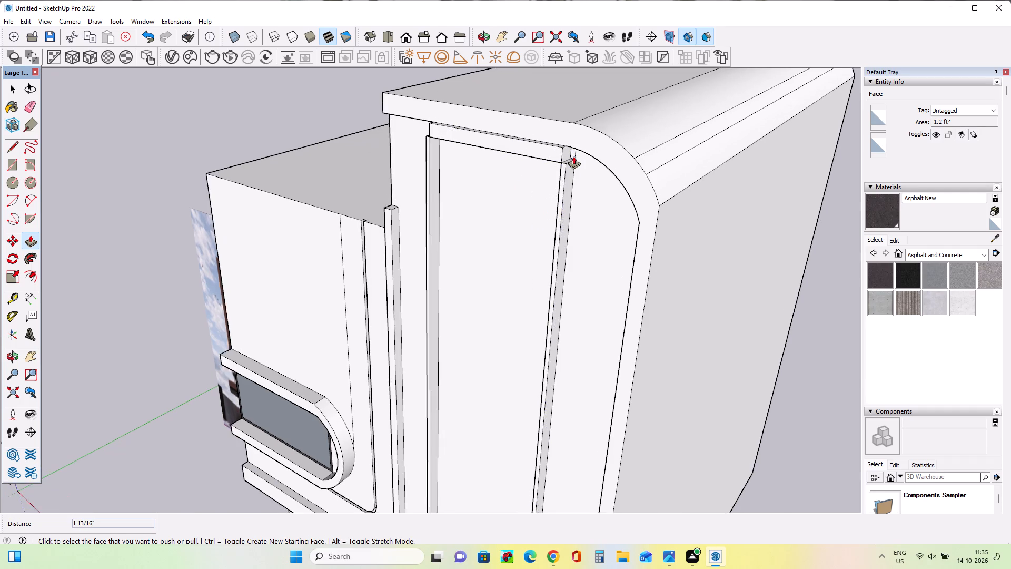
scroll(573, 156, "up", 3)
left_click(574, 151)
left_click(560, 174)
middle_click_drag(536, 175, 631, 160)
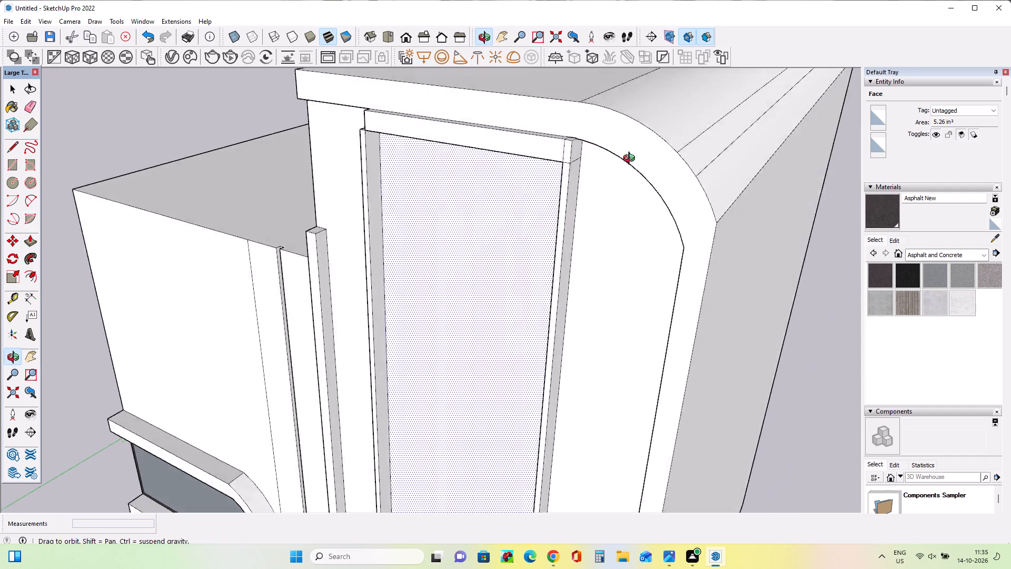
middle_click_drag(631, 160, 717, 131)
scroll(362, 117, "up", 8)
left_click(352, 123)
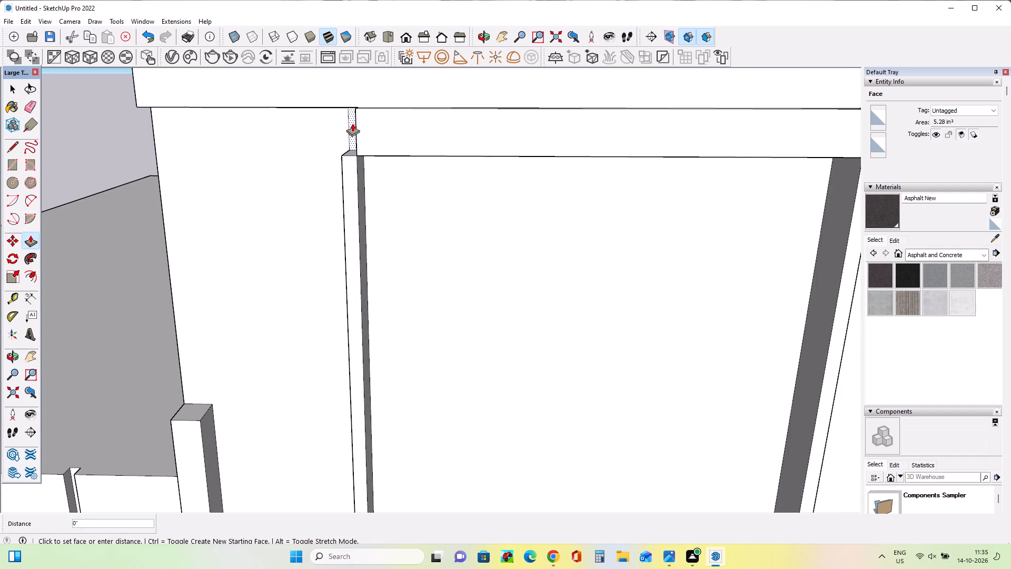
left_click(348, 165)
left_click(347, 132)
left_click(349, 160)
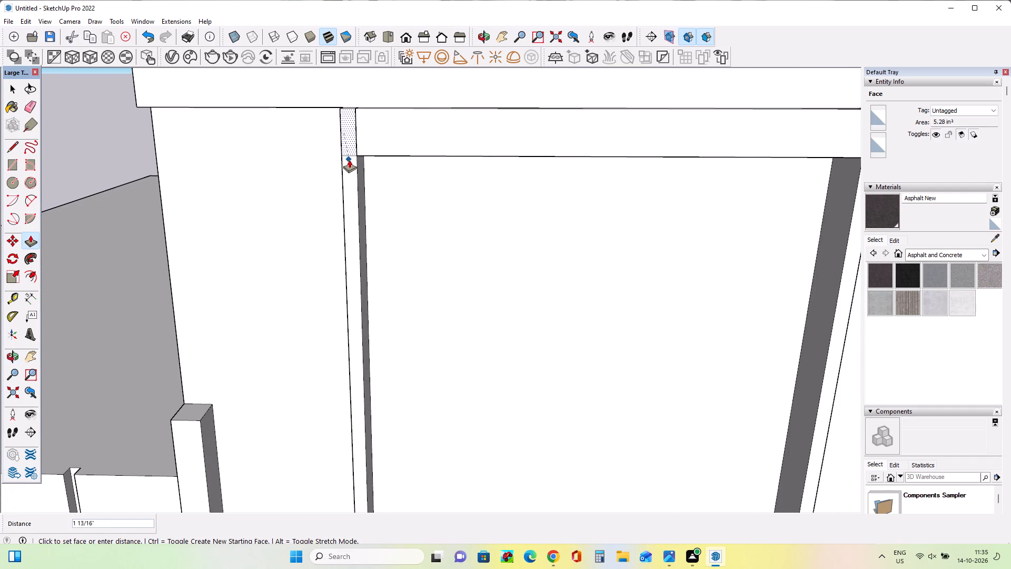
Pull the thin band at the bottom of the central strip forward about 4 3/4", flush with the side strips.
scroll(343, 200, "down", 3)
scroll(343, 200, "down", 18)
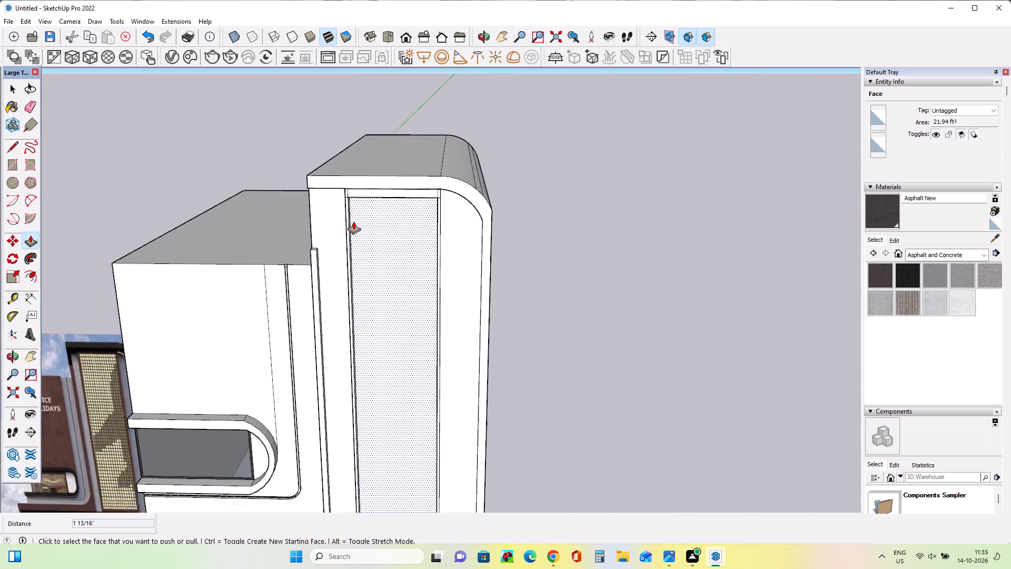
scroll(353, 221, "down", 5)
scroll(366, 392, "up", 2)
scroll(366, 394, "down", 1)
scroll(366, 394, "up", 14)
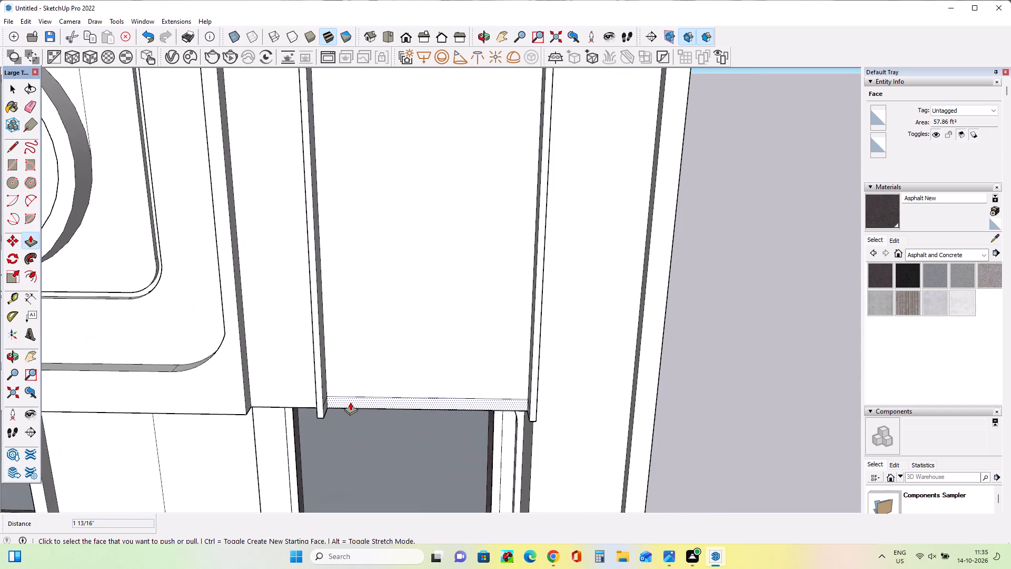
left_click(350, 402)
left_click(316, 393)
scroll(384, 424, "up", 1)
middle_click_drag(404, 422, 430, 382)
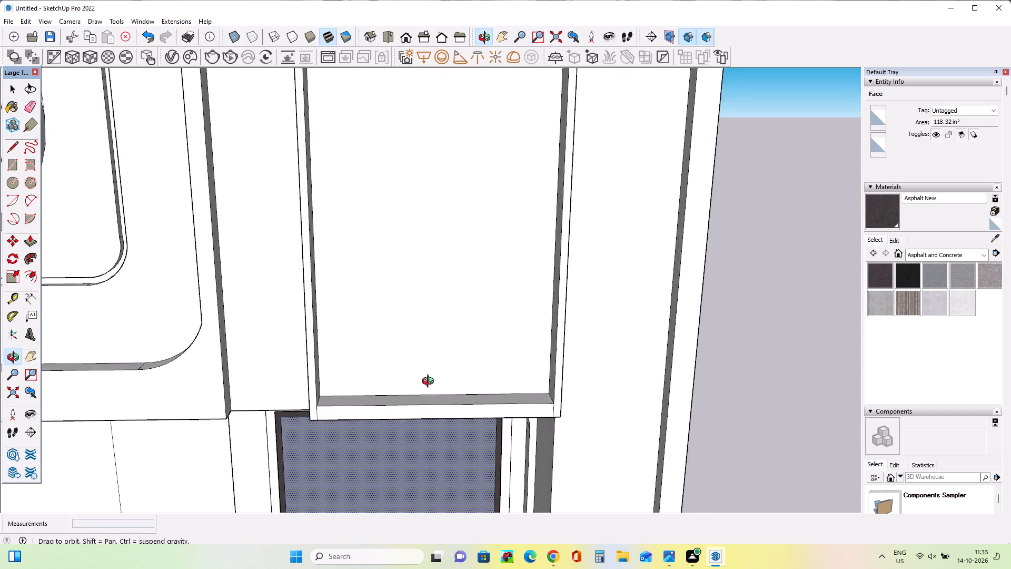
middle_click_drag(430, 382, 442, 344)
Examine the whole façade and its ground-floor openings from the front, comparing them with the reference image.
scroll(444, 341, "down", 19)
scroll(444, 340, "down", 3)
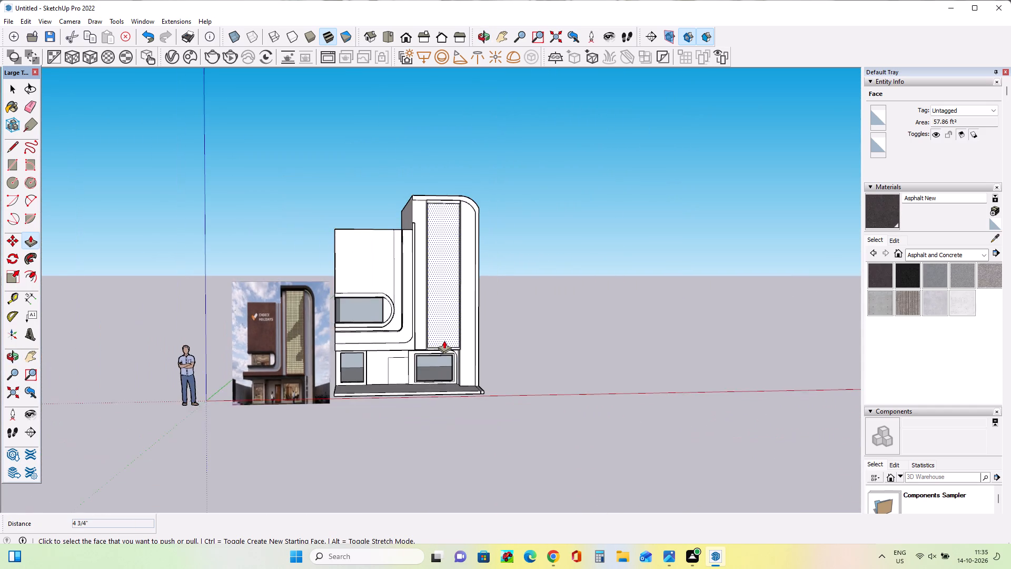
scroll(370, 361, "up", 3)
middle_click_drag(410, 362, 380, 367)
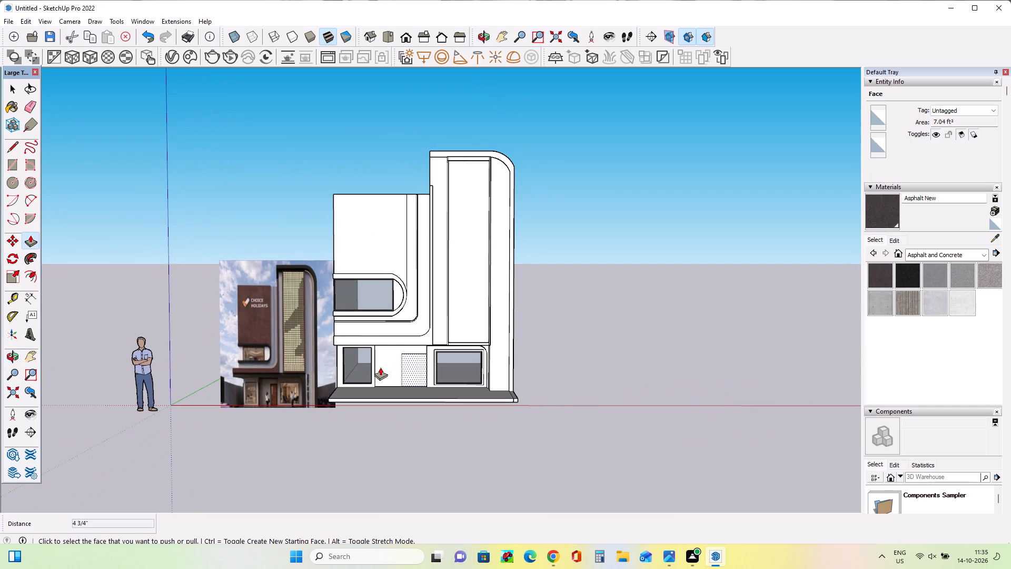
middle_click_drag(429, 290, 439, 294)
middle_click_drag(613, 248, 577, 272)
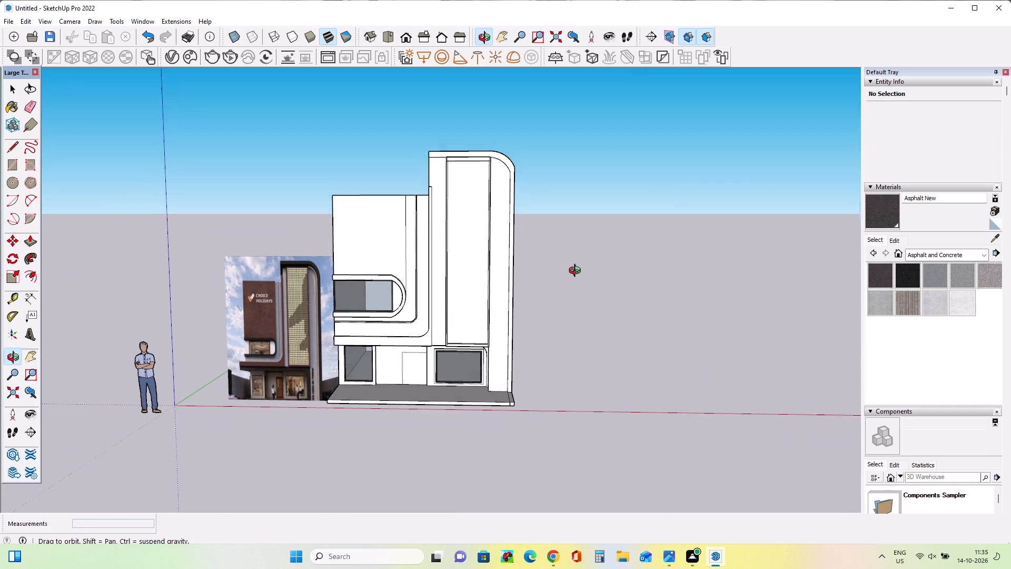
middle_click_drag(577, 272, 574, 274)
scroll(445, 407, "up", 4)
middle_click_drag(445, 404, 463, 377)
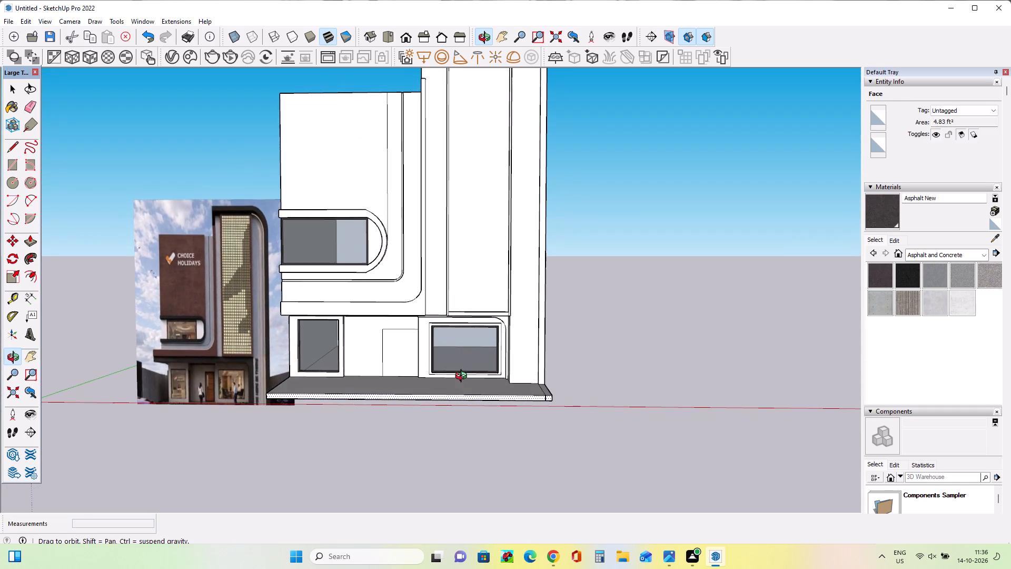
middle_click_drag(463, 377, 469, 384)
scroll(499, 376, "up", 4)
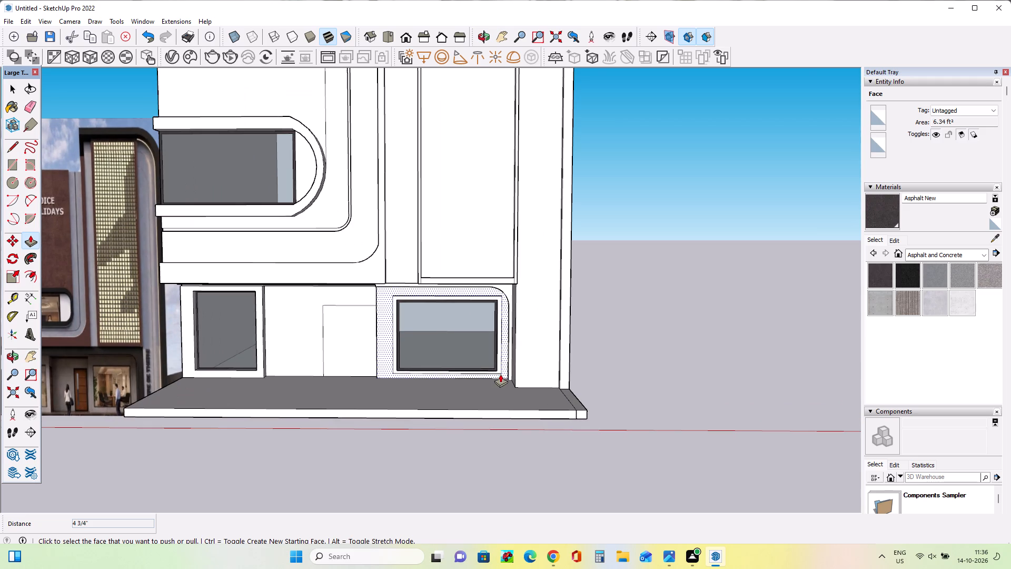
scroll(547, 424, "down", 13)
scroll(475, 299, "up", 4)
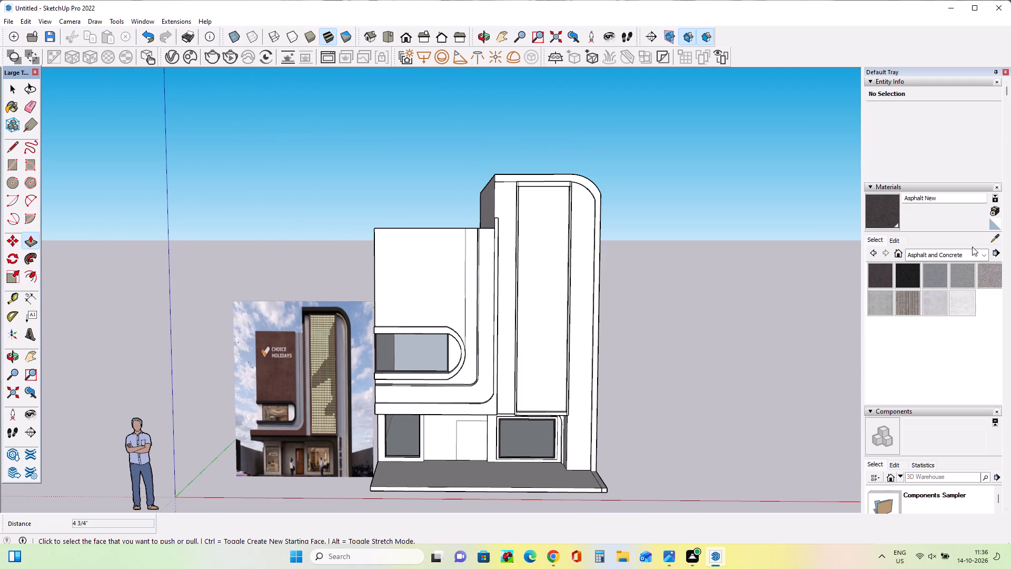
Apply the Wood Veneer 01 material from the Wood collection to the lower block's front wall above the rounded window.
left_click(972, 259)
left_click(955, 391)
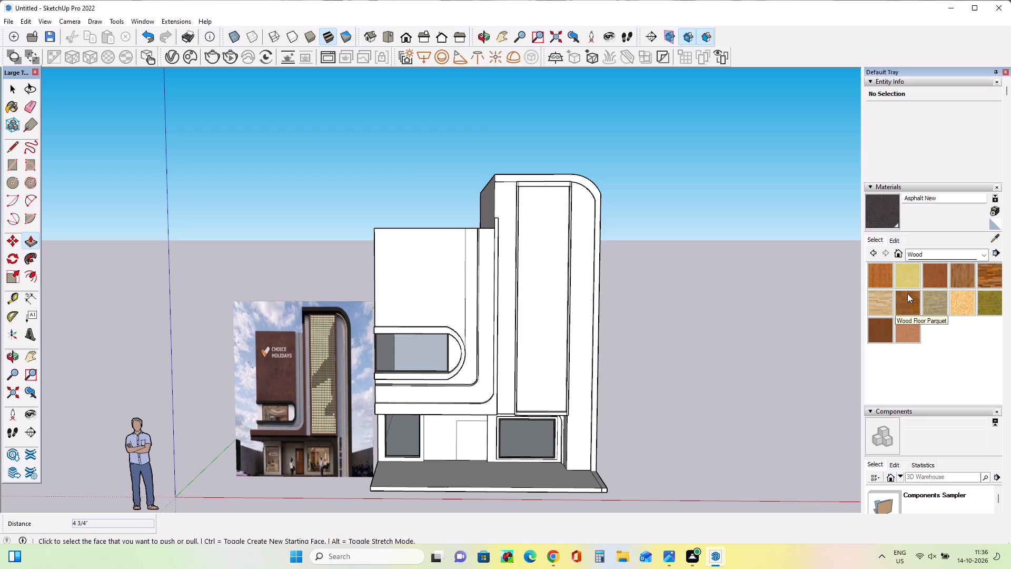
left_click(880, 336)
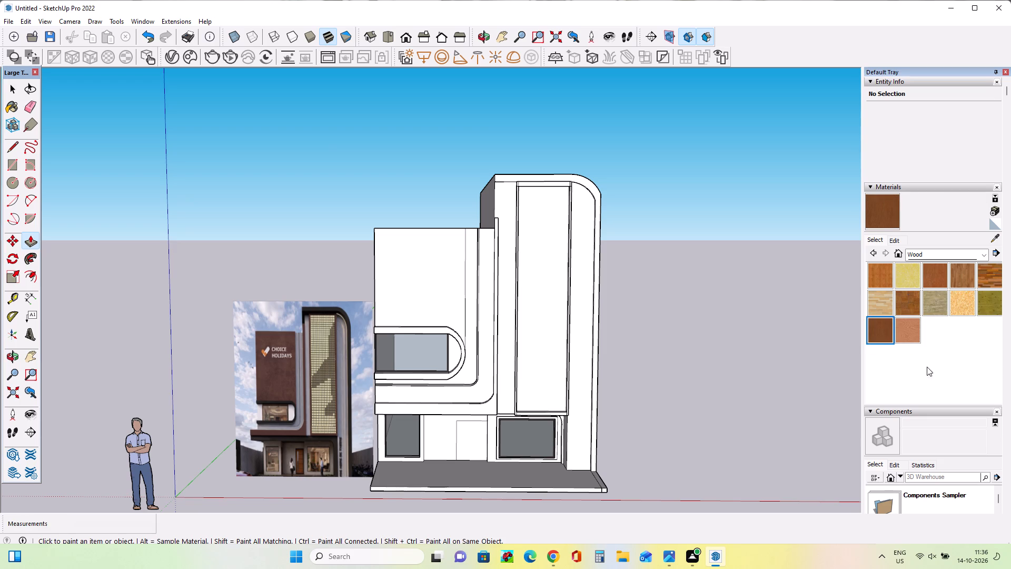
left_click(463, 285)
Examine the wall and border colours in the reference image and compare them with the painted model.
middle_click_drag(469, 332, 456, 351)
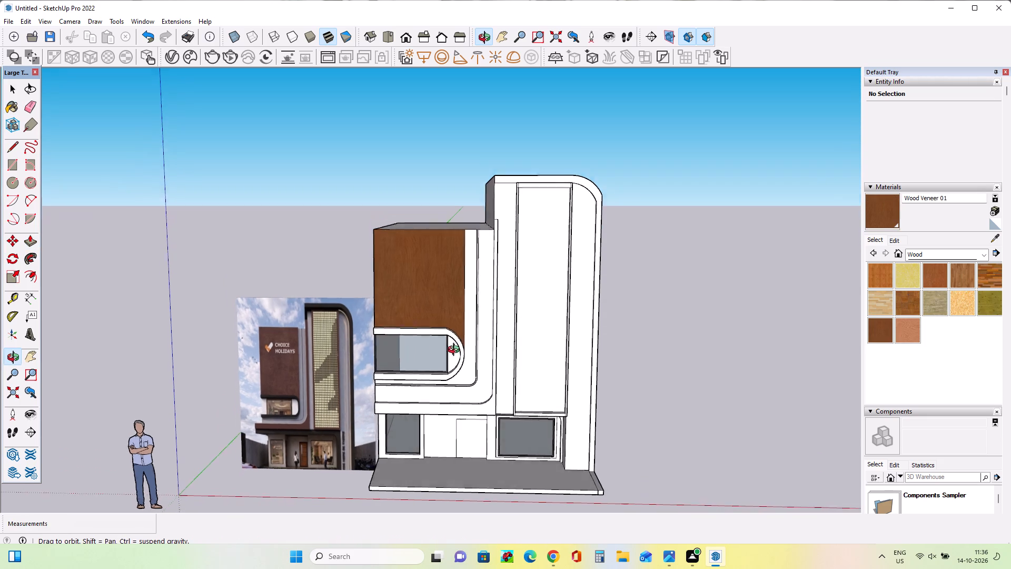
middle_click_drag(456, 351, 472, 341)
scroll(267, 402, "up", 8)
scroll(270, 398, "down", 1)
scroll(270, 398, "up", 6)
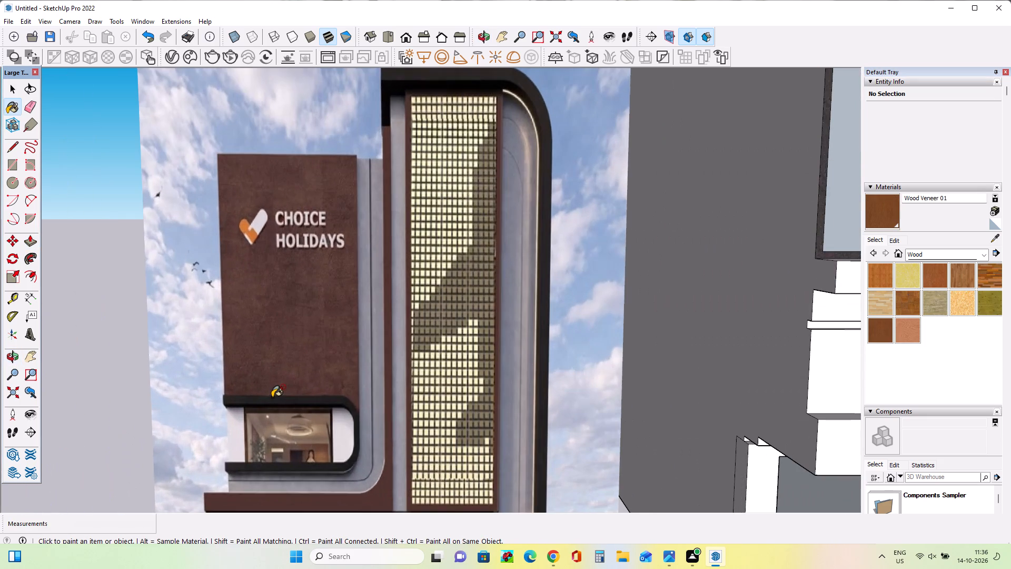
scroll(273, 397, "down", 7)
scroll(273, 397, "up", 1)
scroll(273, 397, "down", 11)
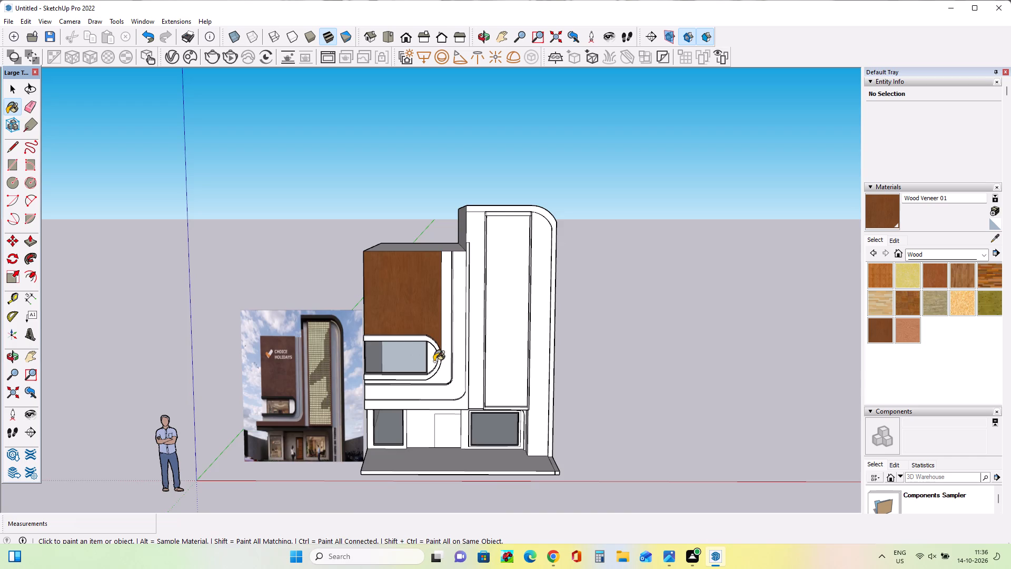
middle_click_drag(433, 361, 458, 340)
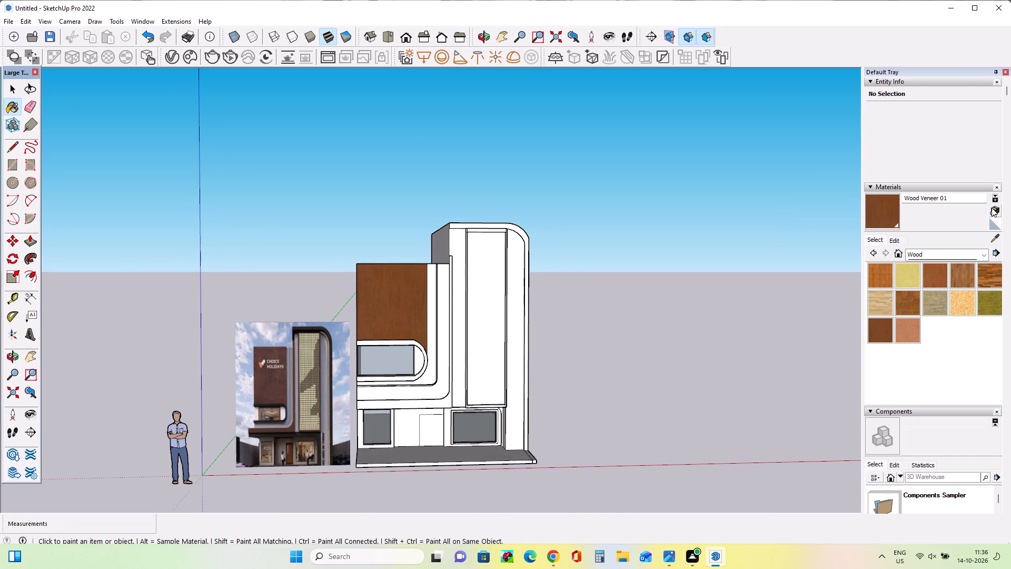
Create a darker brown material based on Wood Veneer 01 and apply it to the lower block's upper front wall.
left_click(993, 208)
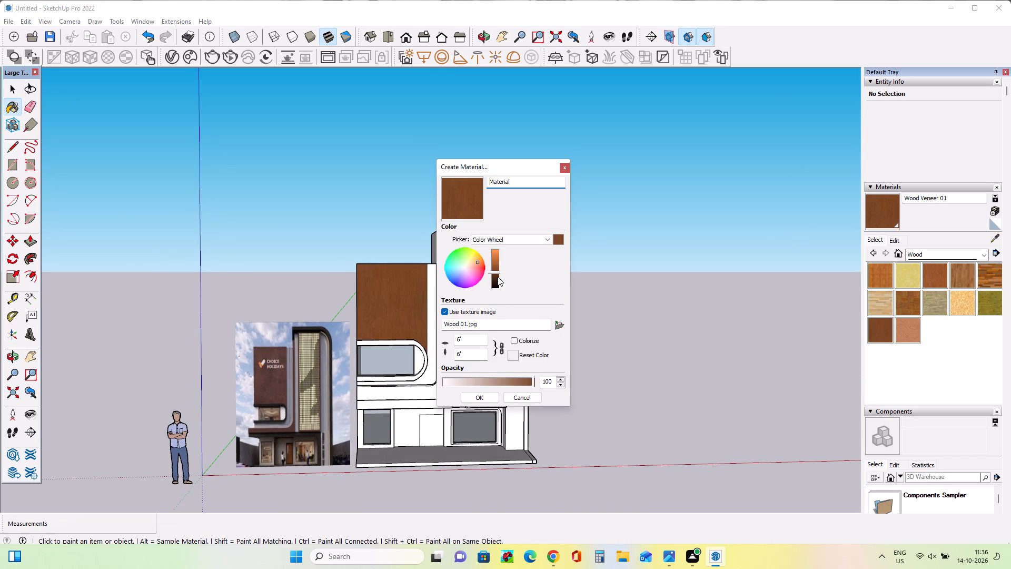
left_click(496, 276)
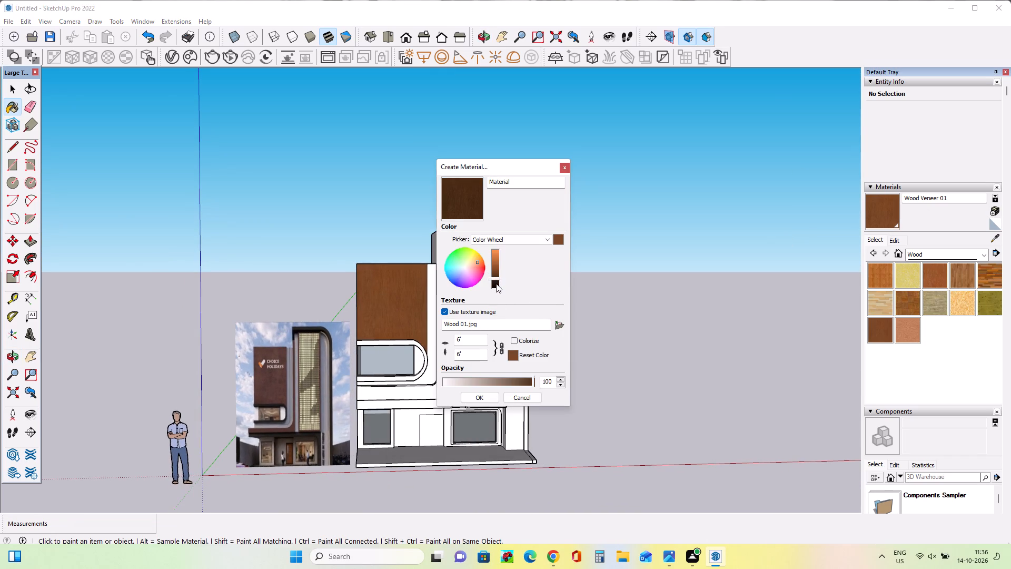
left_click(472, 396)
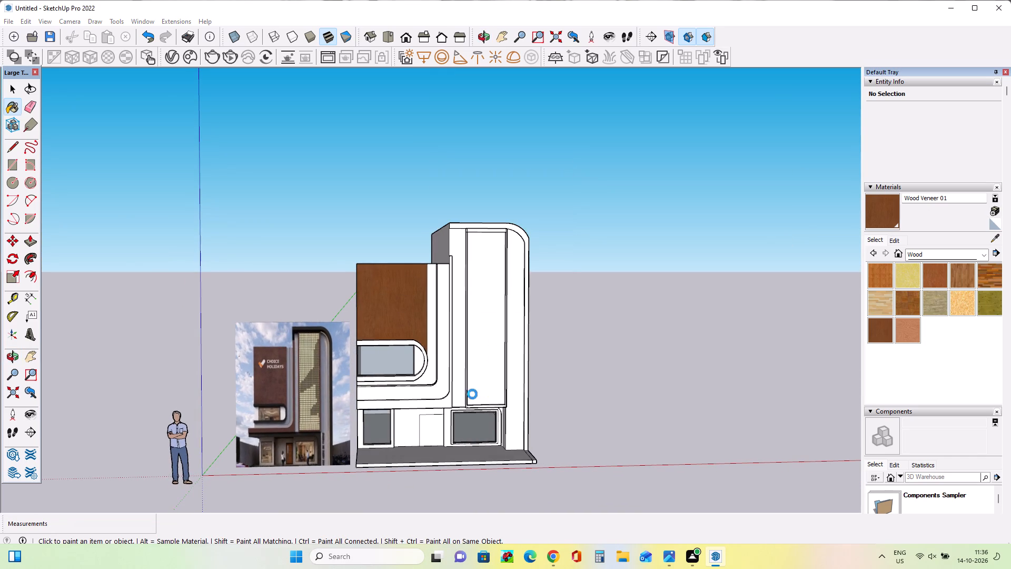
left_click(385, 312)
Paint the front face of the tower's curved top-and-side border with the new dark brown wood material.
middle_click_drag(516, 336, 489, 342)
scroll(521, 276, "up", 2)
left_click(527, 269)
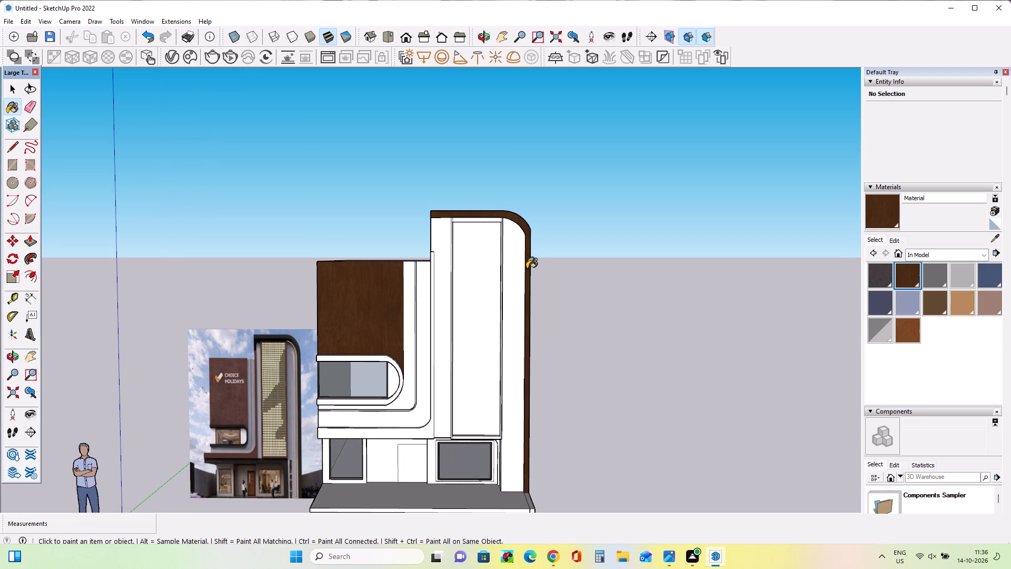
Paint the front faces of the tower's projecting rectangular frame, including its top bar, corners and uprights, with the dark brown wood.
scroll(444, 236, "up", 6)
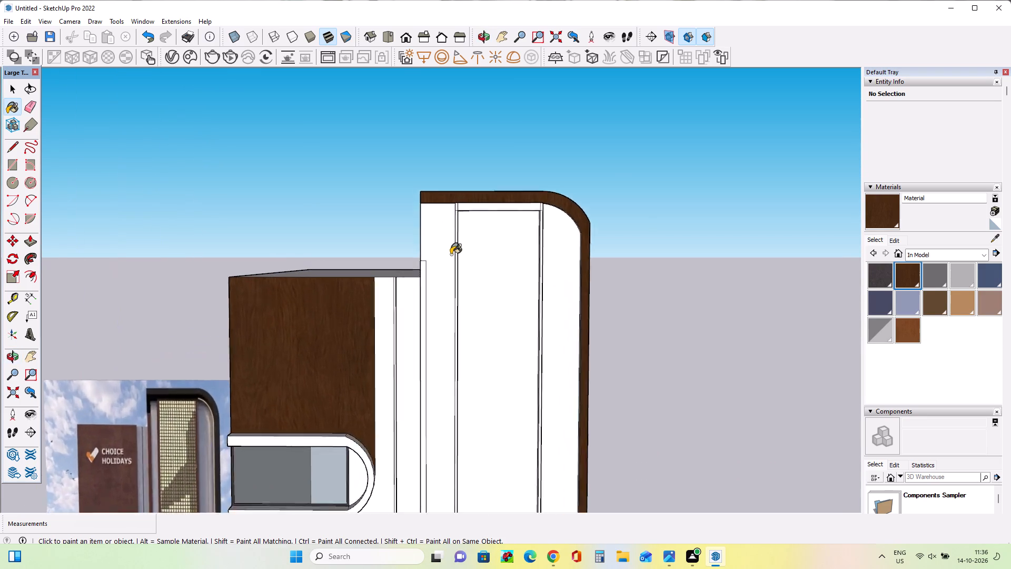
scroll(451, 254, "up", 5)
left_click(502, 162)
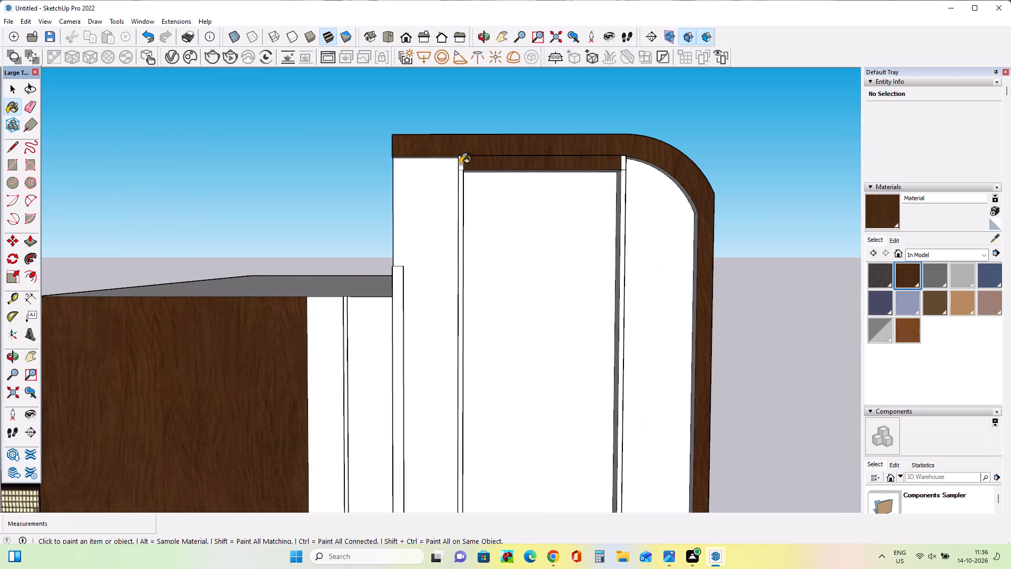
left_click(460, 164)
left_click(622, 161)
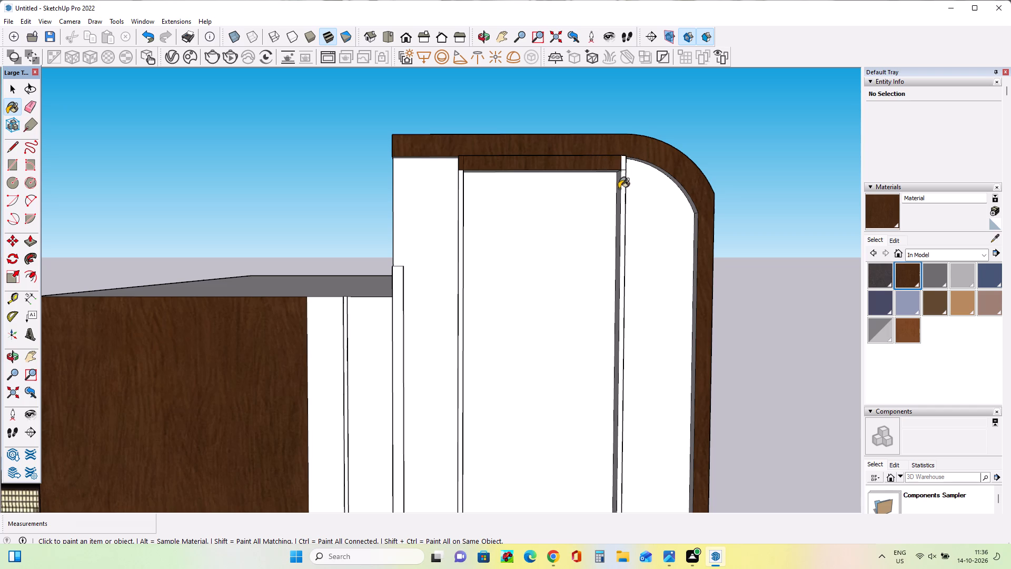
left_click(623, 164)
left_click(620, 193)
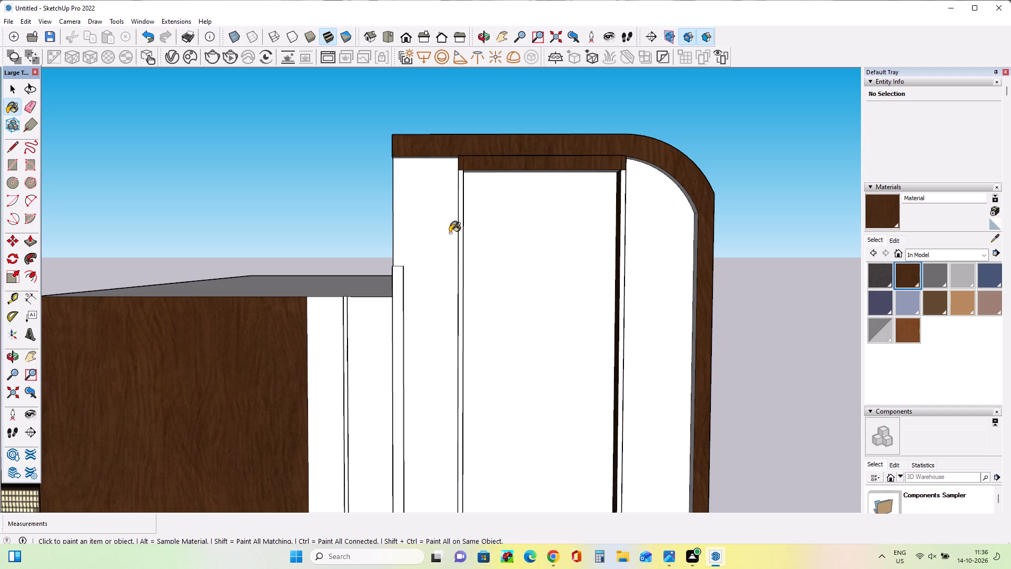
left_click(460, 235)
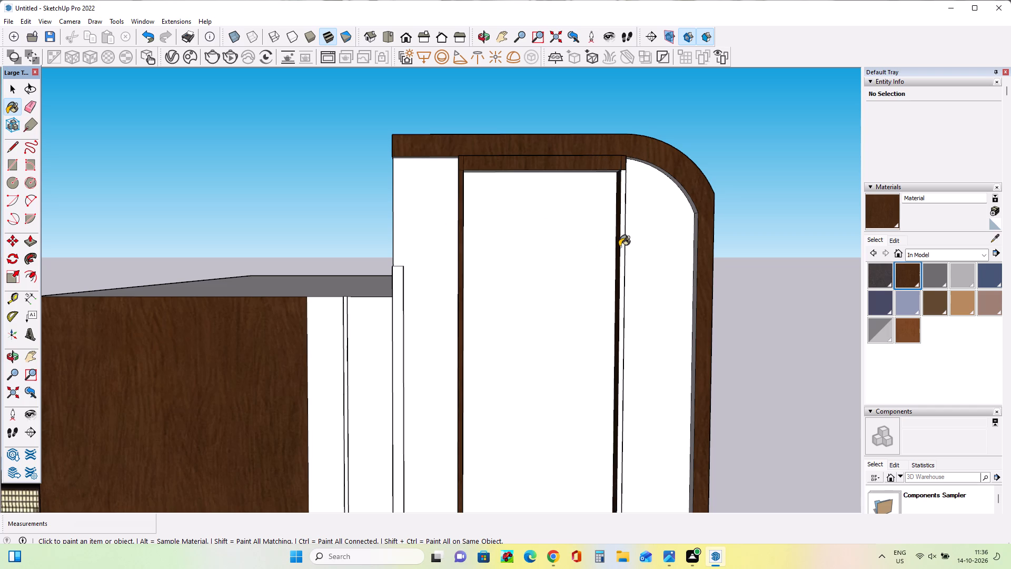
left_click(623, 247)
Paint the side faces of the tower frame's uprights and upper corners with the same dark brown wood.
middle_click_drag(677, 251, 411, 268)
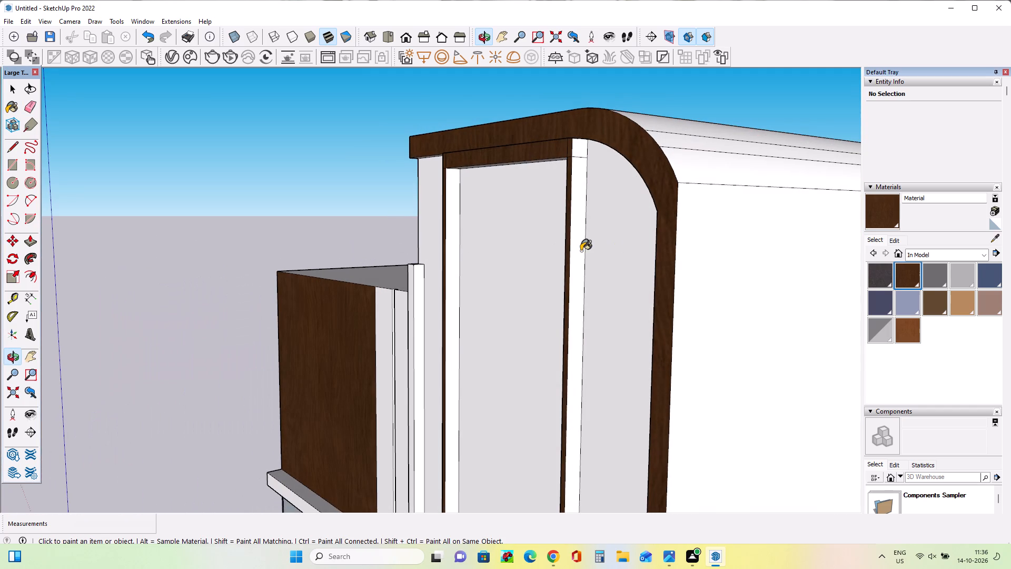
left_click(581, 251)
left_click(576, 144)
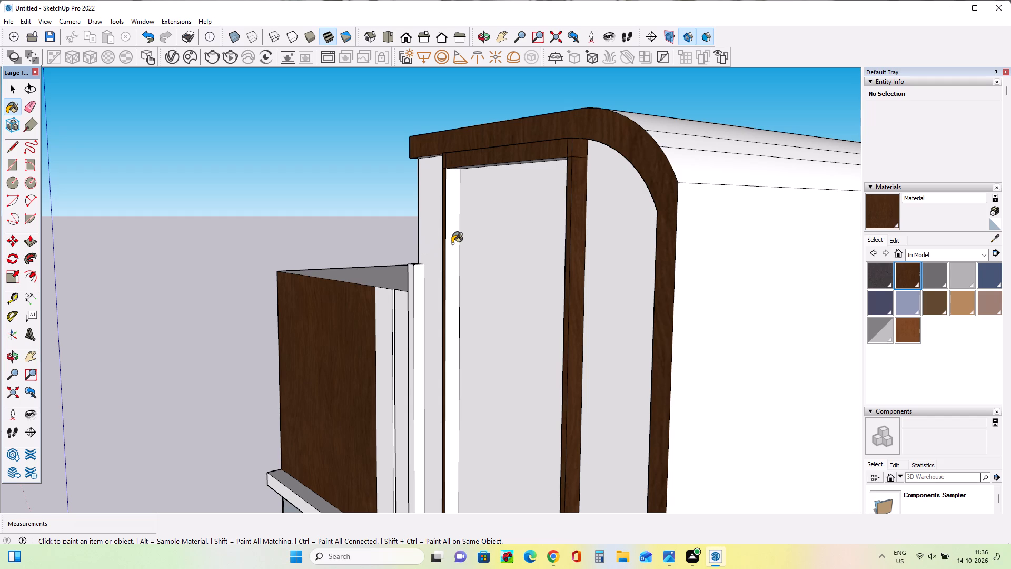
left_click(452, 243)
middle_click_drag(458, 284, 928, 217)
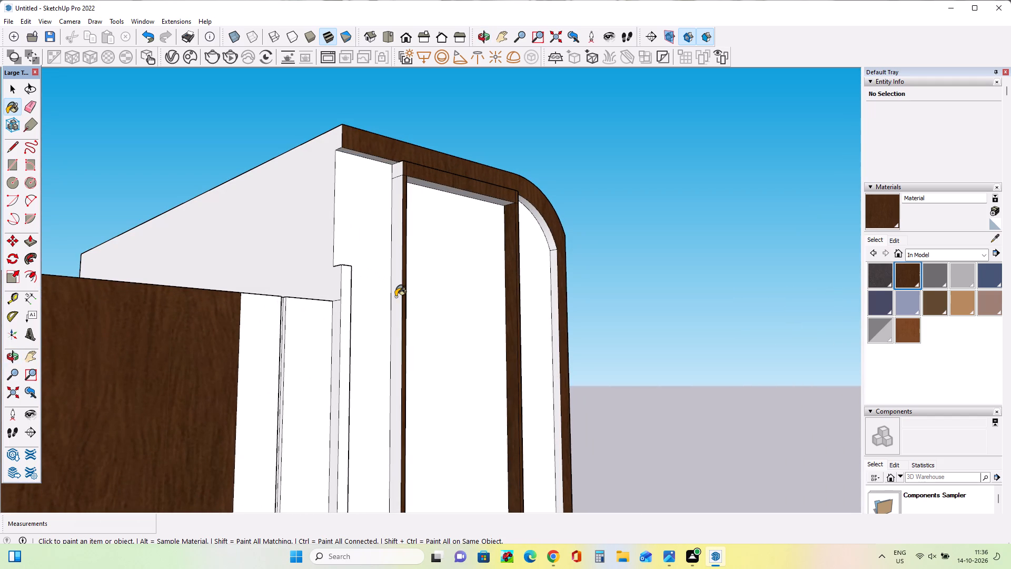
left_click(395, 297)
left_click(394, 173)
scroll(472, 232, "down", 3)
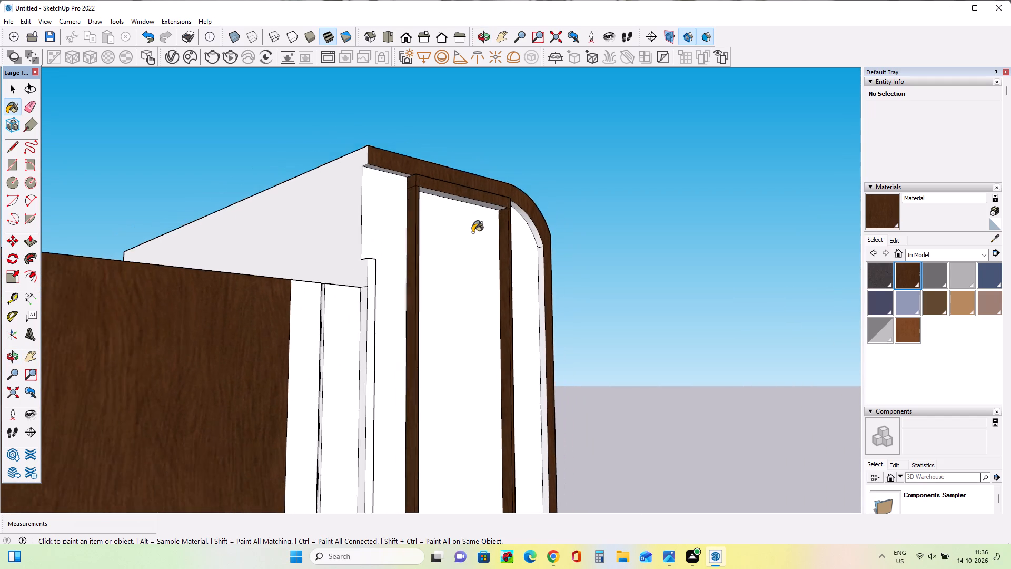
scroll(472, 232, "down", 4)
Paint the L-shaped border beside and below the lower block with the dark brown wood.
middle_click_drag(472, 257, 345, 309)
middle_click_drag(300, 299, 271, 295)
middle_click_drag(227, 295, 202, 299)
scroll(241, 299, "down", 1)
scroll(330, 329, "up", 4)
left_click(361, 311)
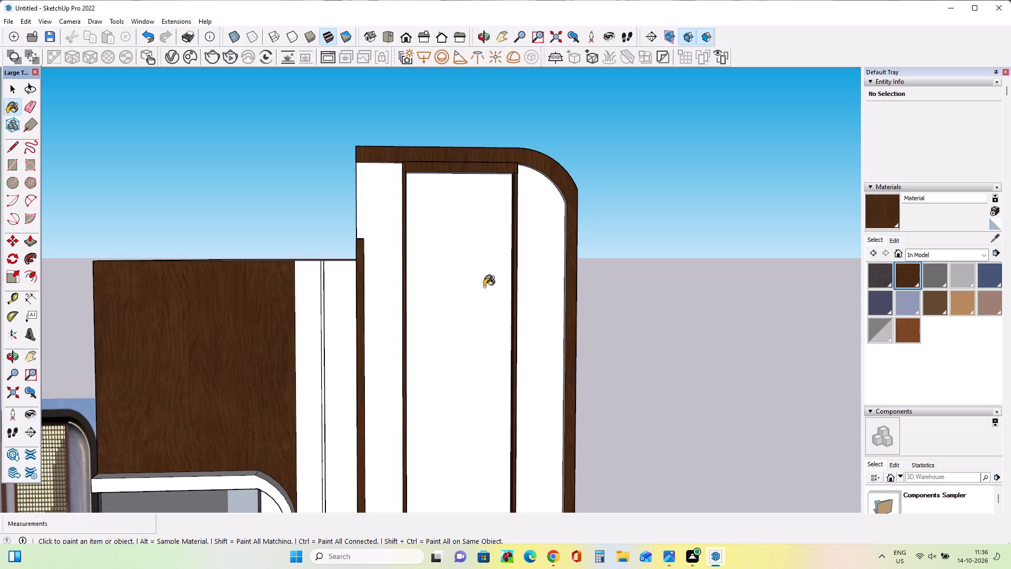
Examine the painted façade from several angles and compare its brown tone with the reference image.
scroll(484, 287, "down", 14)
scroll(455, 406, "up", 10)
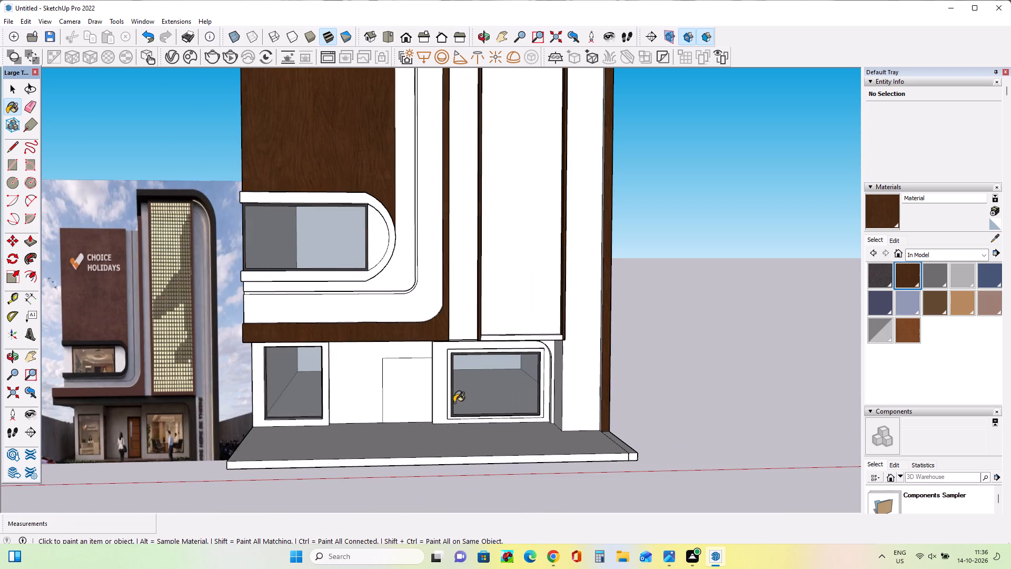
middle_click_drag(459, 394, 480, 403)
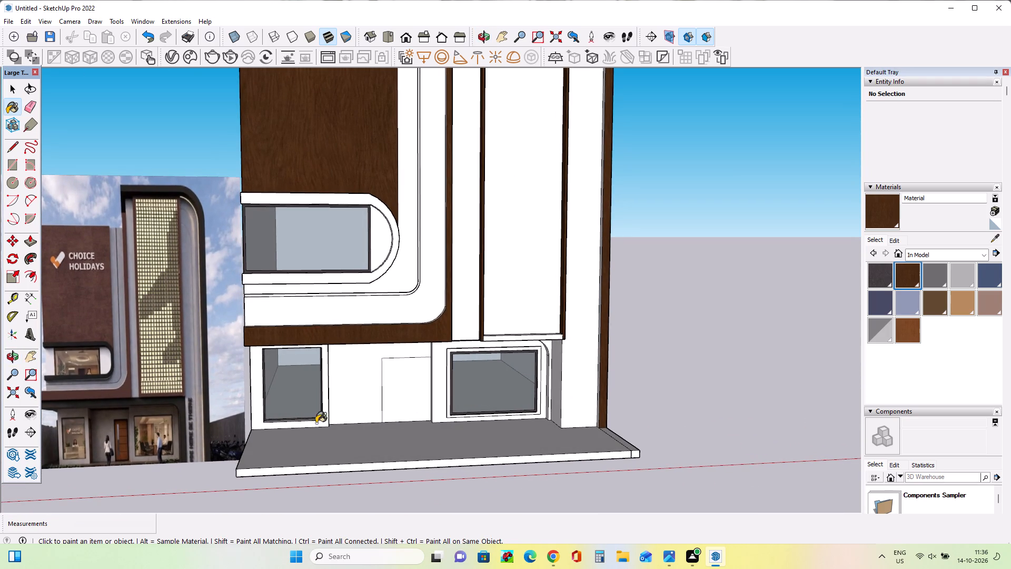
scroll(474, 380, "down", 4)
middle_click(380, 394)
middle_click_drag(392, 381, 427, 358)
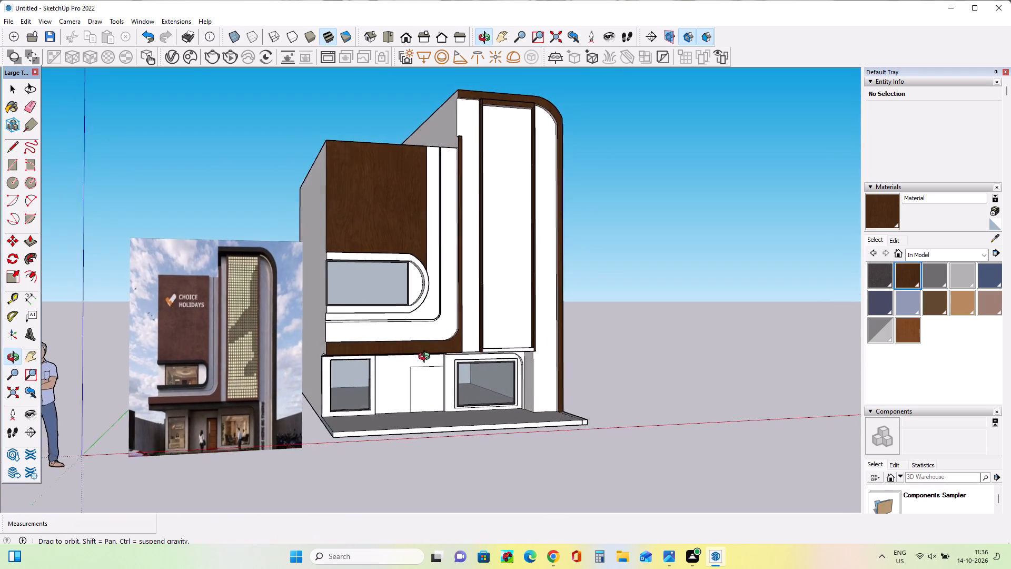
middle_click_drag(427, 358, 431, 356)
scroll(418, 320, "up", 4)
scroll(83, 415, "up", 2)
scroll(83, 415, "down", 1)
scroll(83, 415, "up", 1)
scroll(342, 364, "down", 8)
middle_click_drag(516, 345, 412, 375)
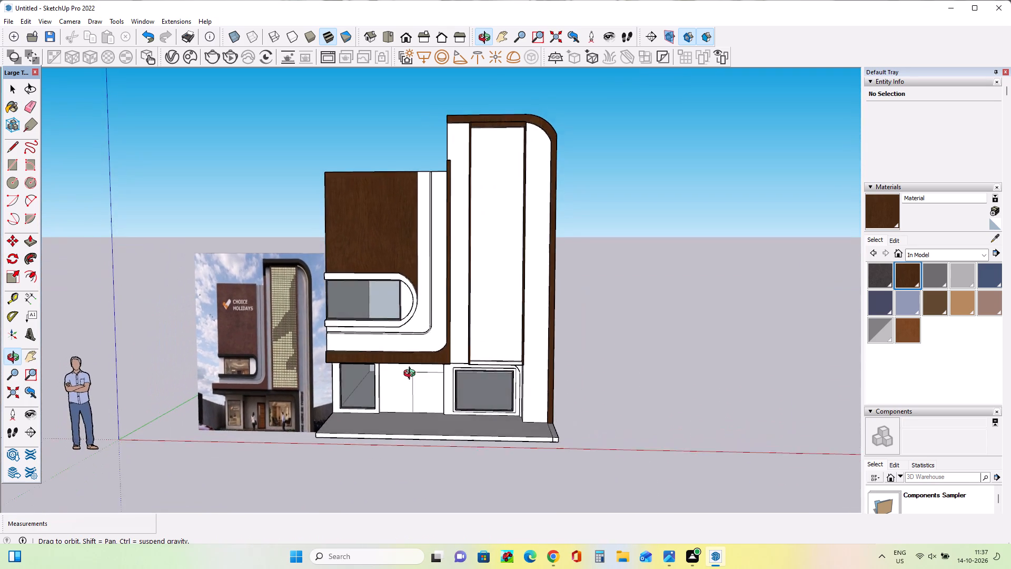
middle_click_drag(412, 375, 467, 358)
Create a lighter brown material from the dark wood texture and paint the lower block's upper front wall with it.
left_click(994, 211)
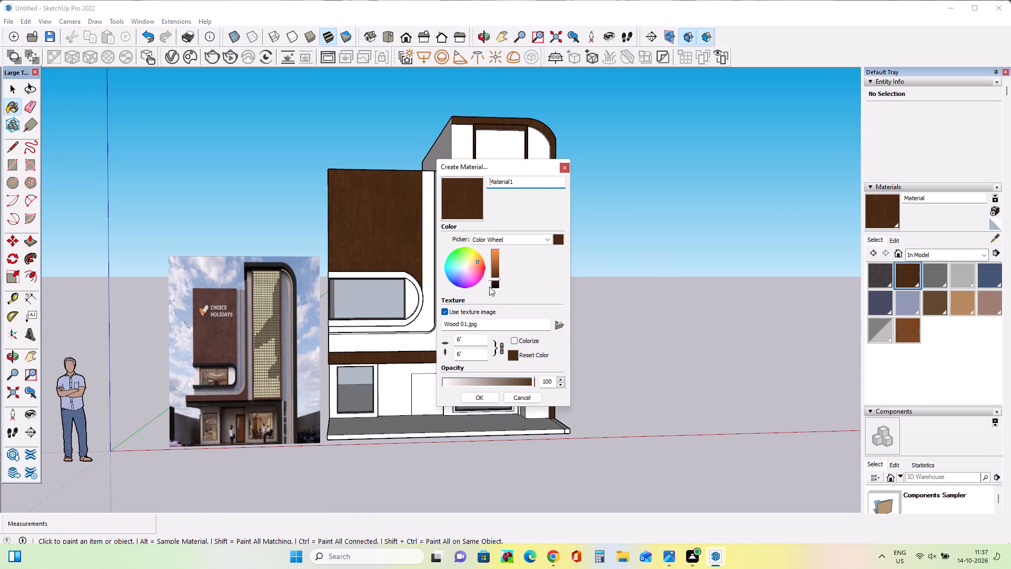
scroll(481, 279, "up", 2)
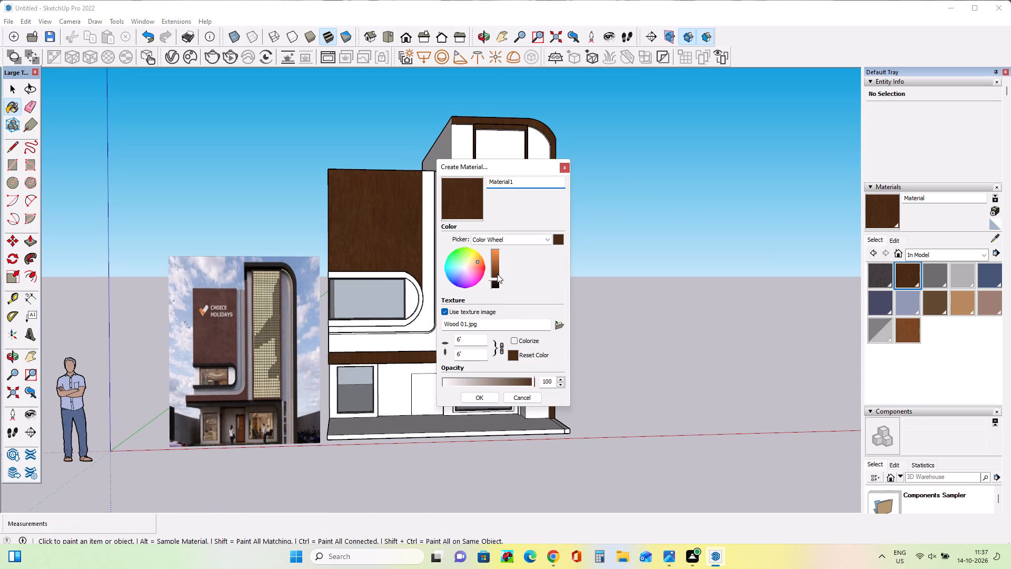
left_click(497, 273)
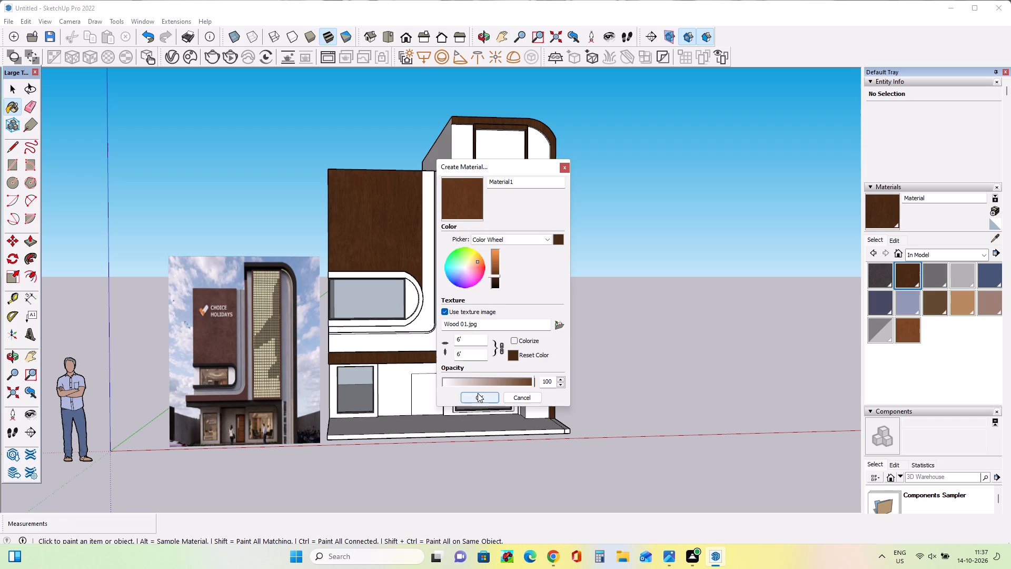
left_click(478, 393)
left_click(393, 241)
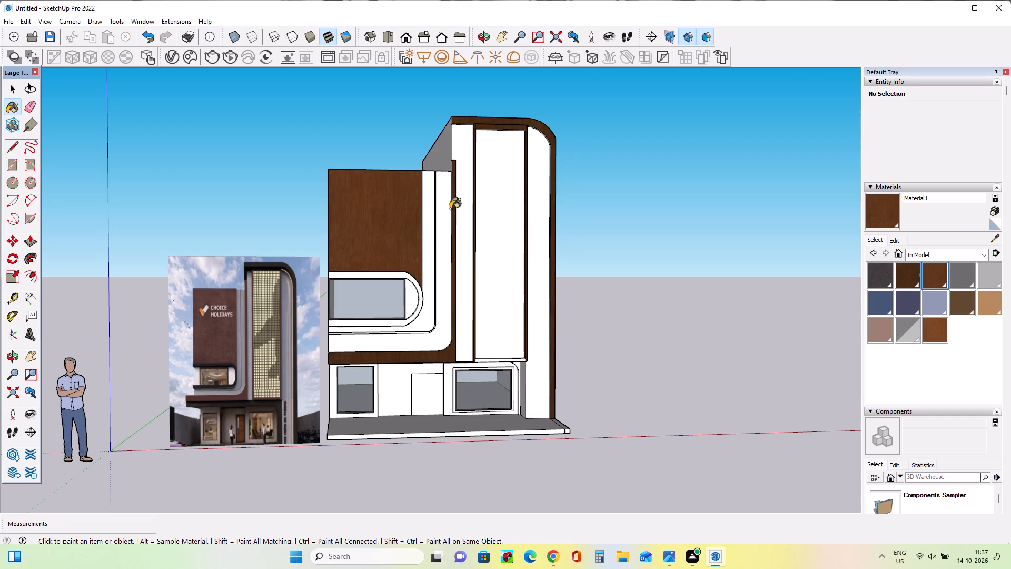
Repaint the L-shaped border, the tower frame's uprights and the tower's curved outer border with the lighter brown wood.
scroll(454, 217, "up", 7)
left_click(451, 229)
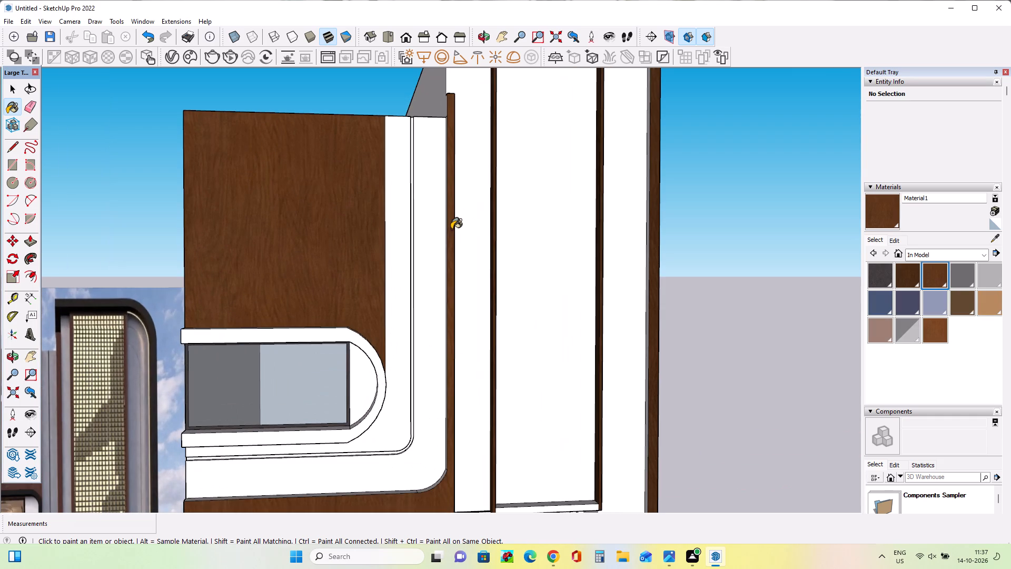
left_click(495, 257)
left_click(493, 252)
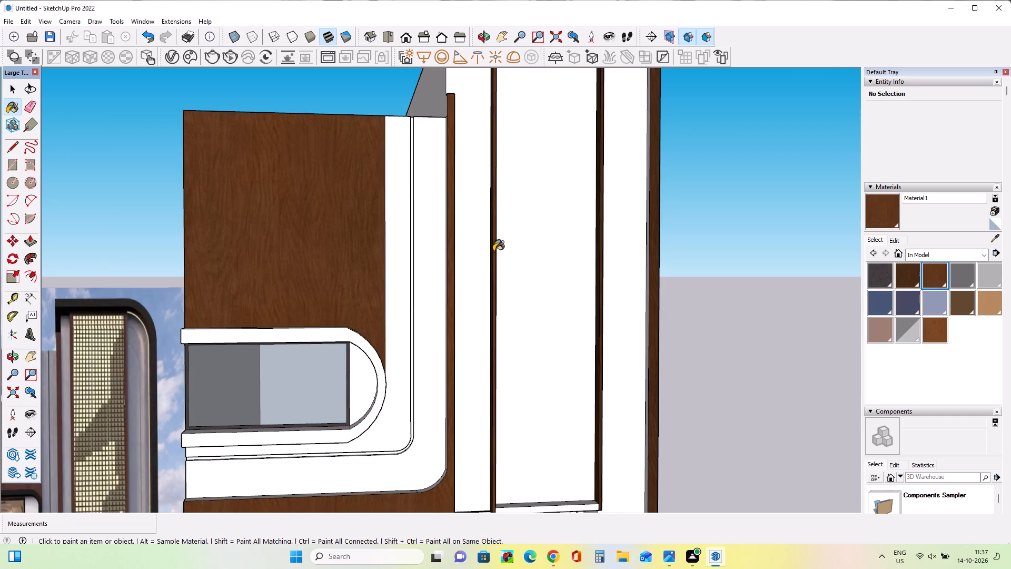
left_click(597, 282)
left_click(651, 293)
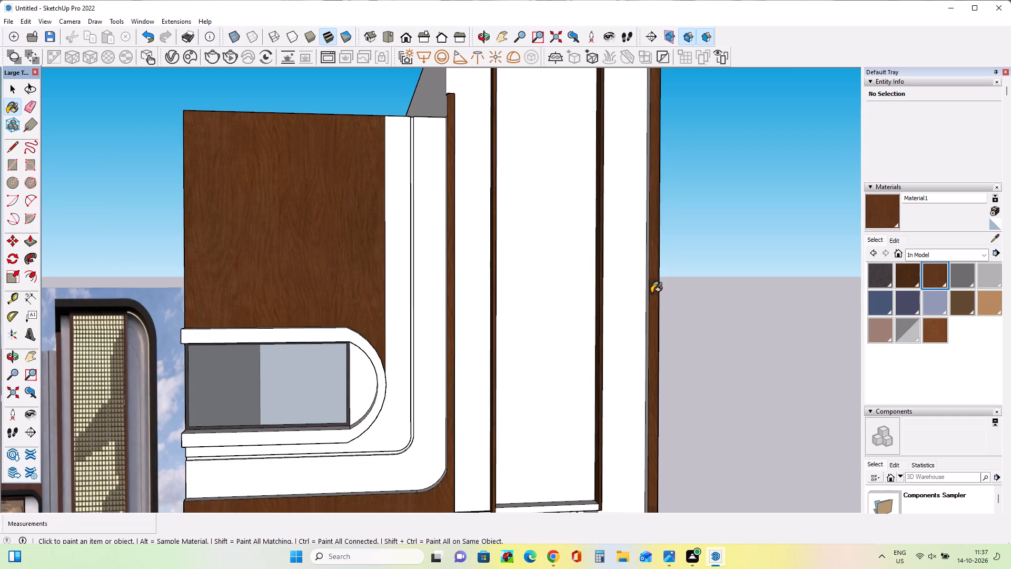
Apply the lighter brown wood to the inner and outer side faces of the tower frame's uprights.
scroll(582, 398, "up", 1)
middle_click_drag(585, 399, 696, 384)
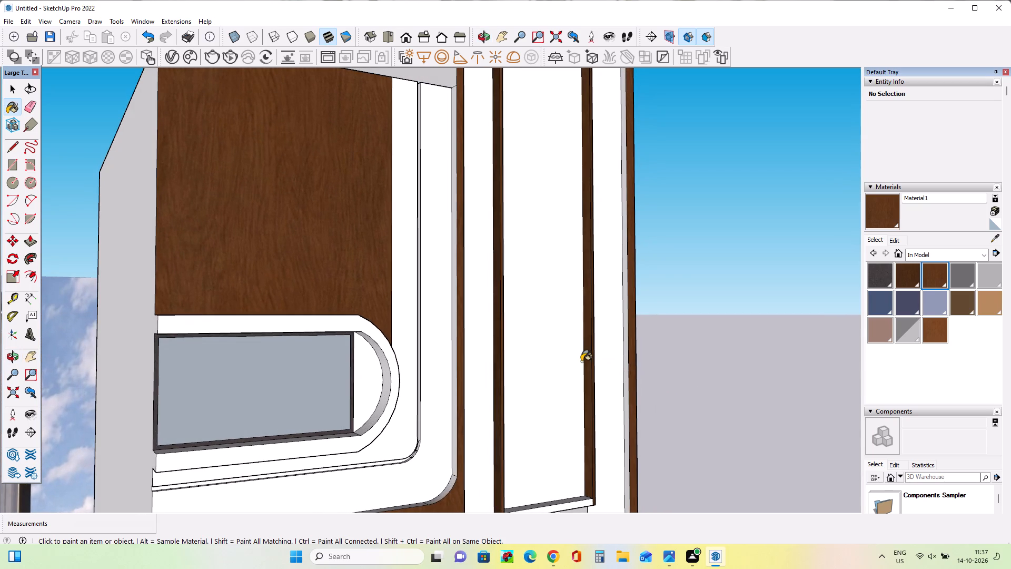
left_click(587, 365)
middle_click_drag(572, 380, 296, 371)
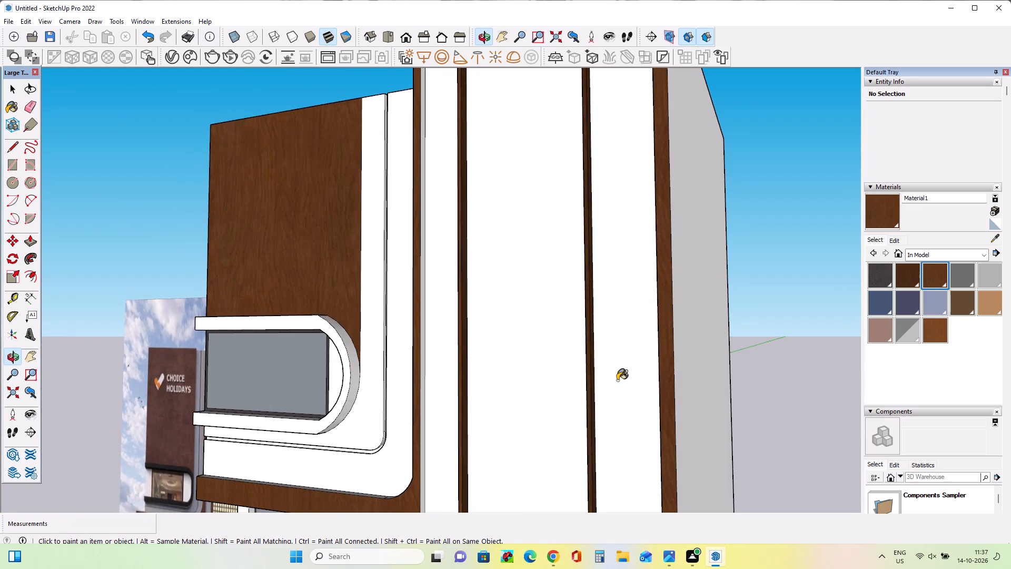
left_click(587, 386)
middle_click_drag(597, 377, 516, 385)
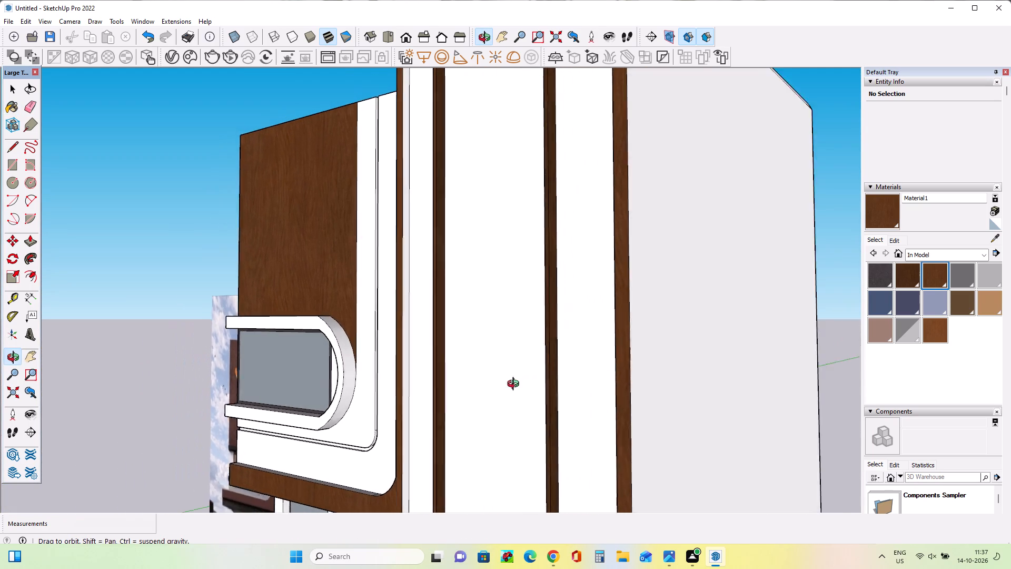
middle_click_drag(516, 385, 514, 385)
left_click(540, 374)
middle_click_drag(550, 364, 1010, 298)
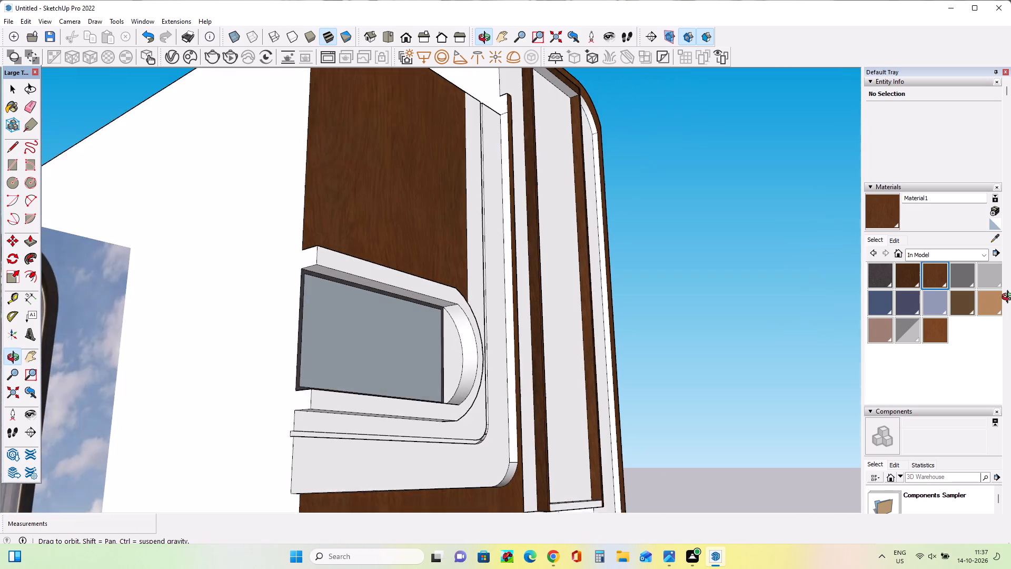
middle_click_drag(1010, 298, 994, 292)
left_click(536, 344)
left_click(503, 502)
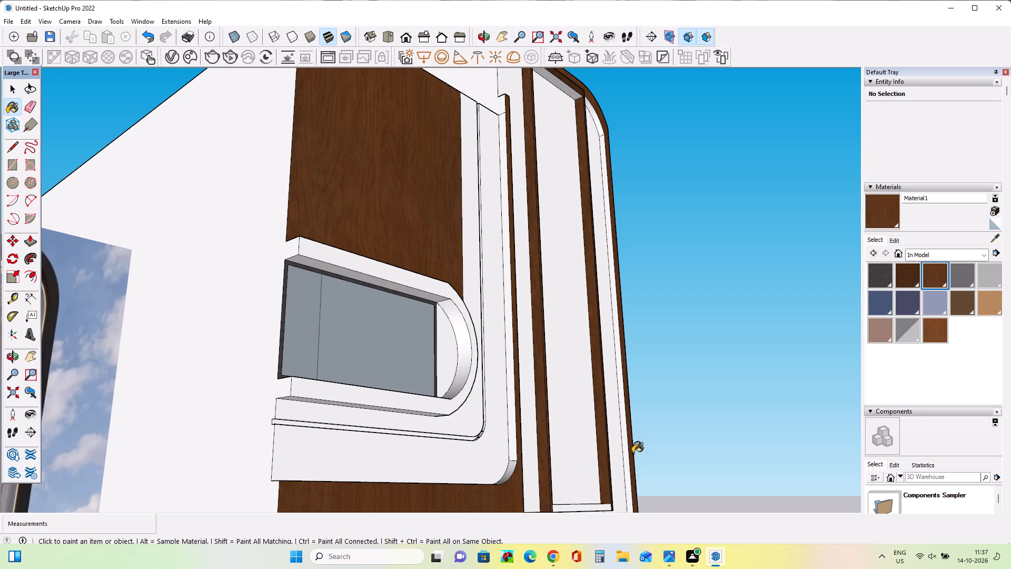
middle_click_drag(566, 446, 302, 434)
left_click(455, 355)
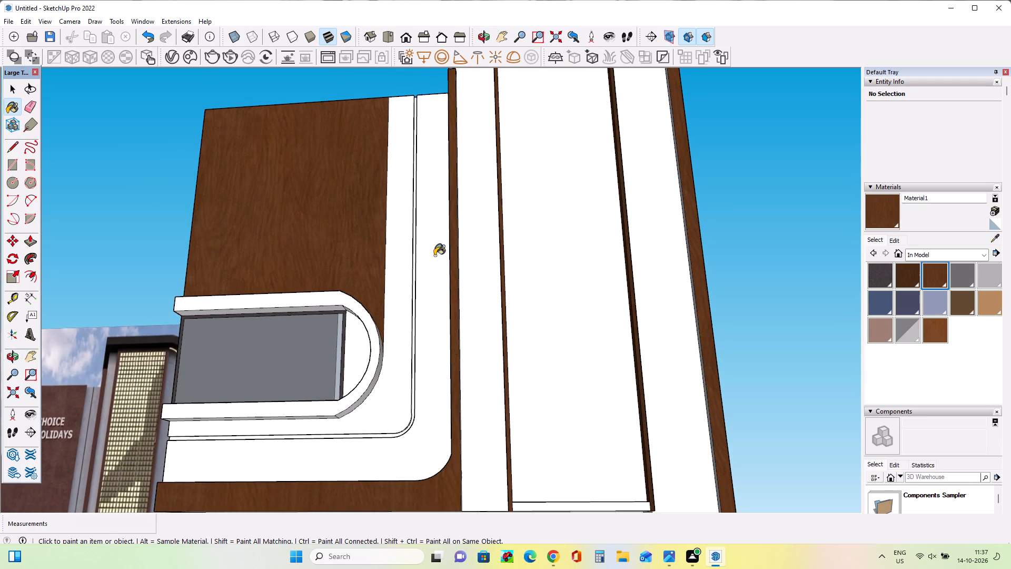
Apply the lighter brown wood to the long vertical stretch of the tower's curved outer border.
scroll(432, 238, "down", 6)
scroll(434, 255, "up", 1)
scroll(434, 255, "down", 4)
middle_click_drag(564, 195, 566, 403)
scroll(566, 403, "up", 1)
scroll(541, 257, "up", 3)
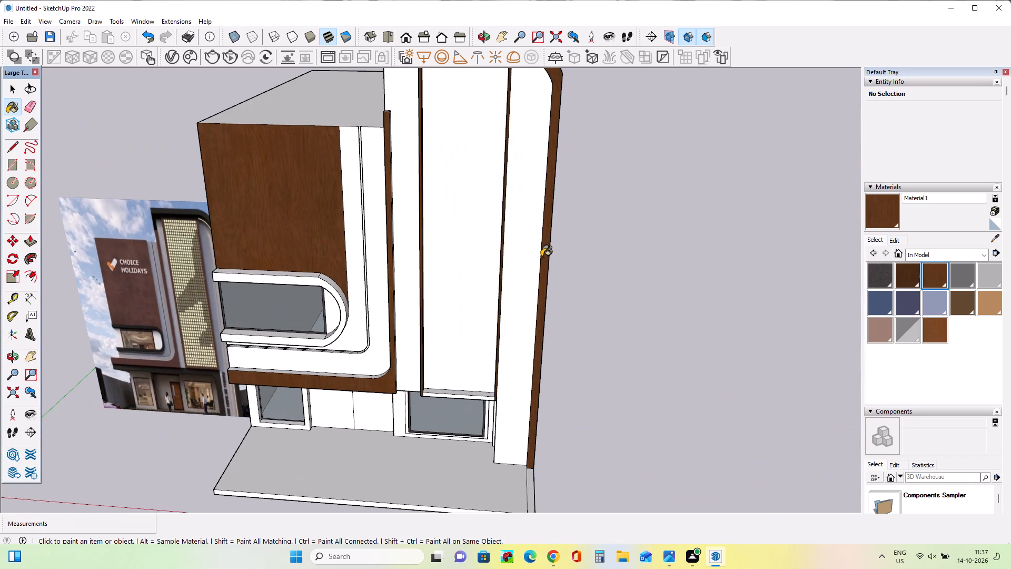
scroll(541, 257, "up", 1)
left_click(547, 261)
left_click(547, 261)
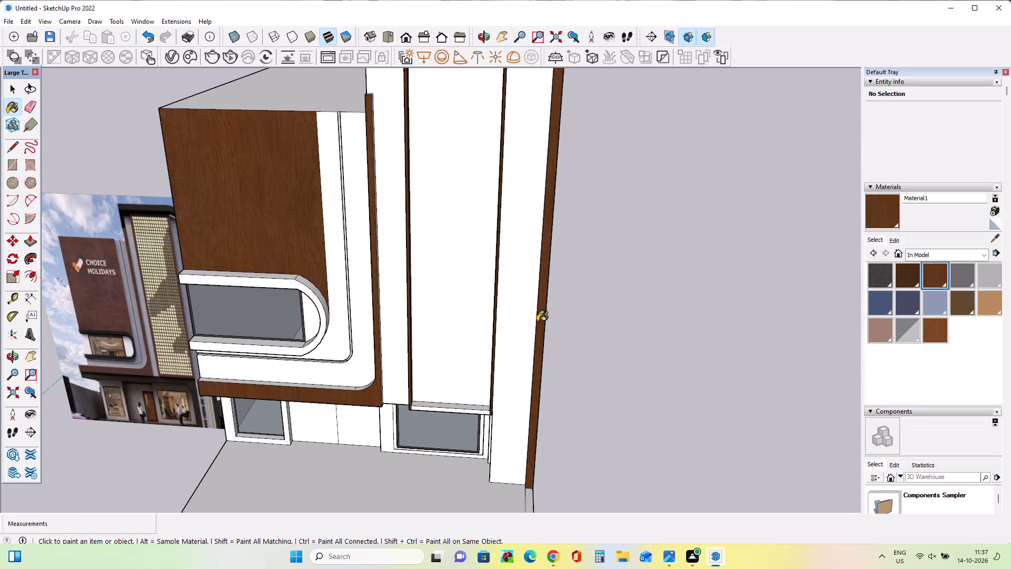
Paint the tower frame's top bar and the remaining dark faces of its uprights with the lighter brown wood.
middle_click_drag(546, 311, 579, 242)
scroll(579, 242, "down", 5)
middle_click_drag(545, 232, 540, 240)
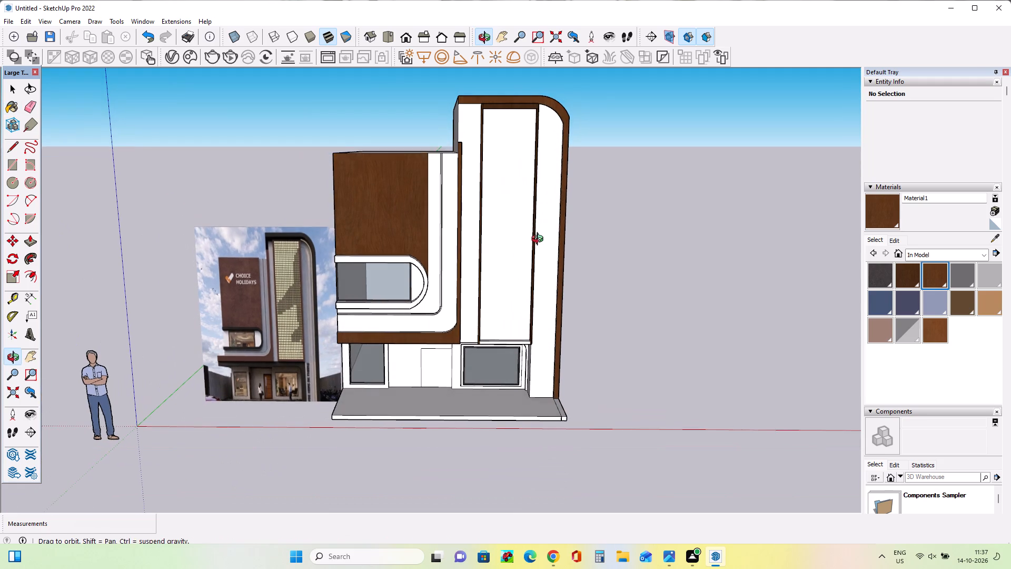
middle_click_drag(540, 240, 540, 241)
scroll(504, 122, "up", 9)
left_click(511, 94)
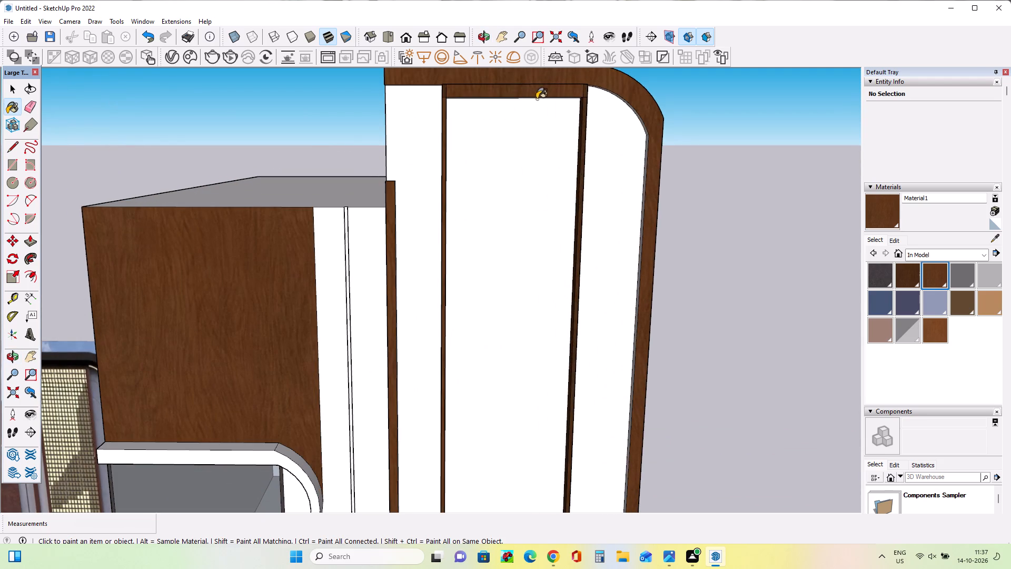
left_click(582, 134)
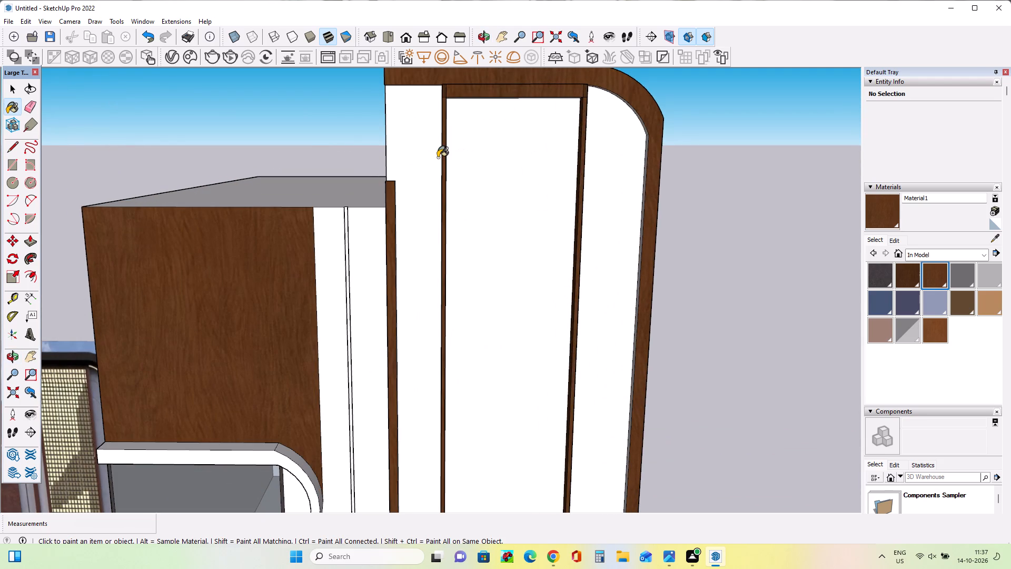
scroll(440, 156, "up", 7)
left_click(447, 155)
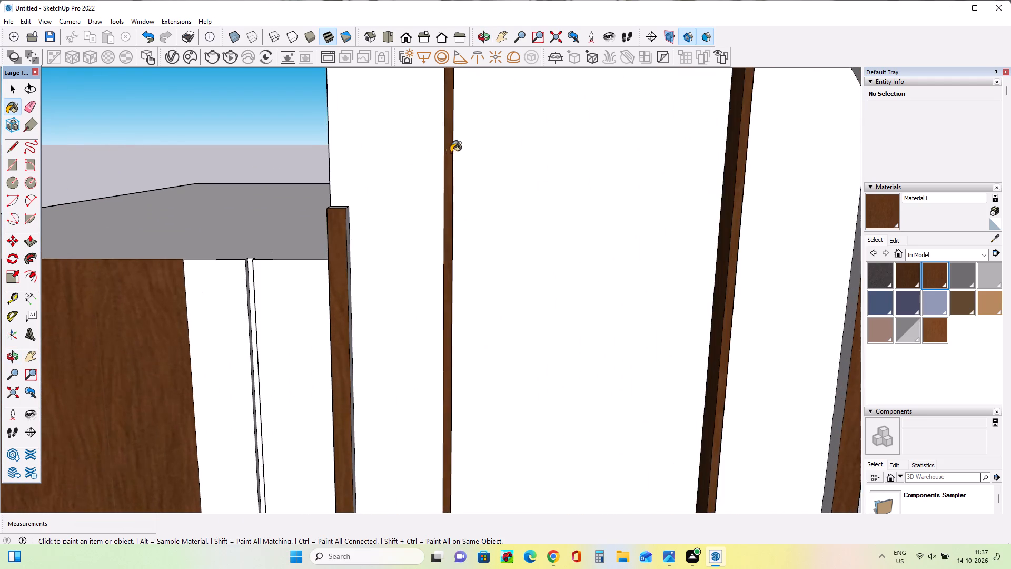
Paint the front face of the tower frame's bottom bar, above the ground-floor window, with the lighter brown wood.
scroll(464, 140, "down", 19)
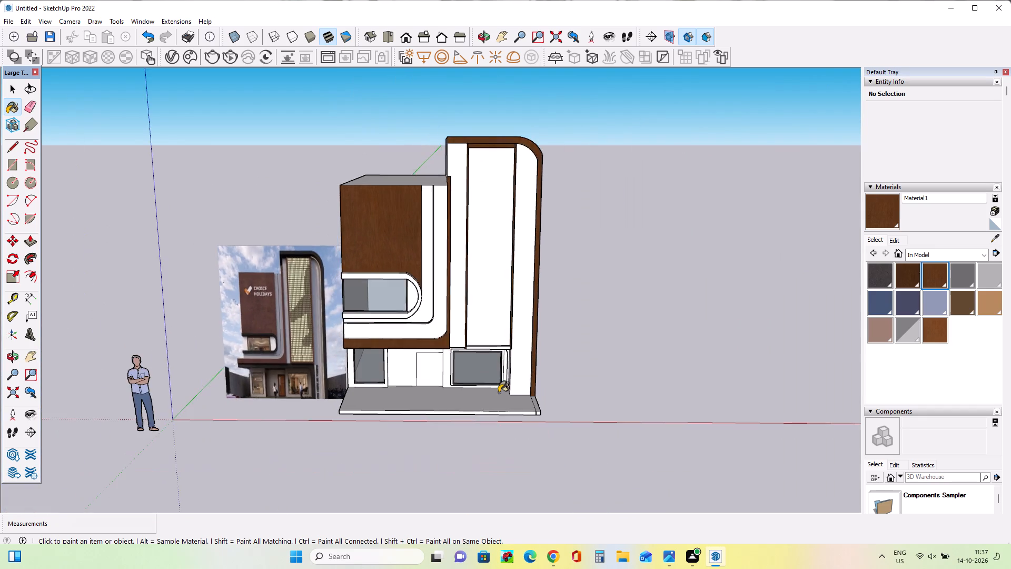
scroll(493, 389, "up", 12)
left_click(473, 282)
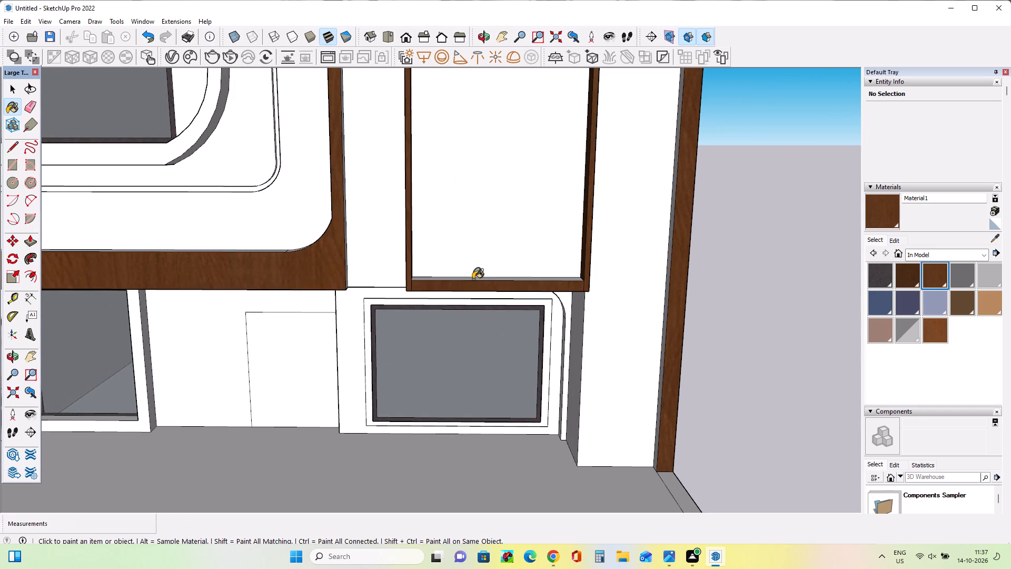
Paint the top face of the tower frame's bottom bar with the lighter brown wood.
left_click(474, 280)
scroll(501, 281, "up", 3)
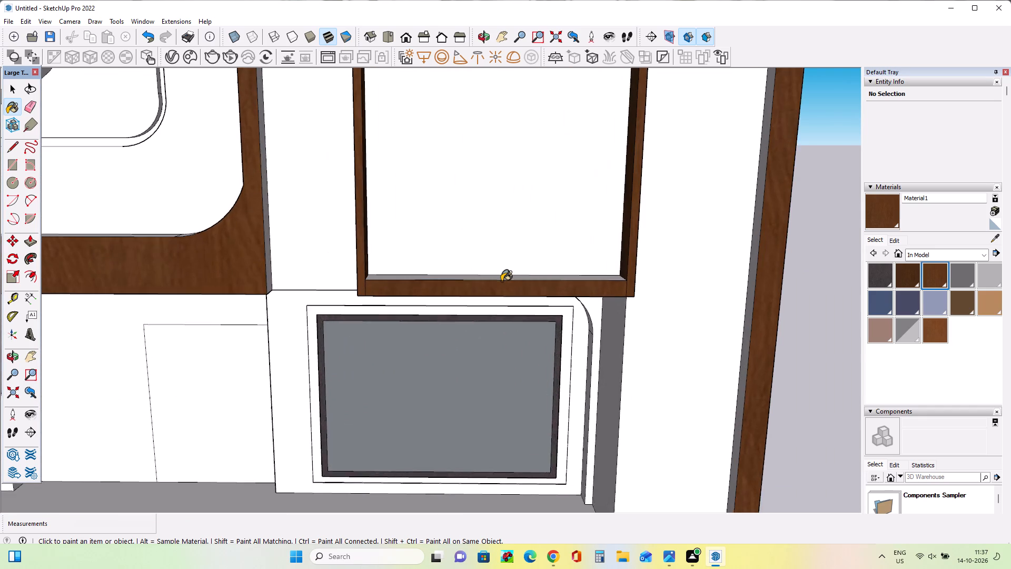
scroll(501, 281, "up", 2)
scroll(501, 281, "down", 1)
scroll(501, 281, "up", 2)
left_click(504, 277)
scroll(508, 279, "down", 8)
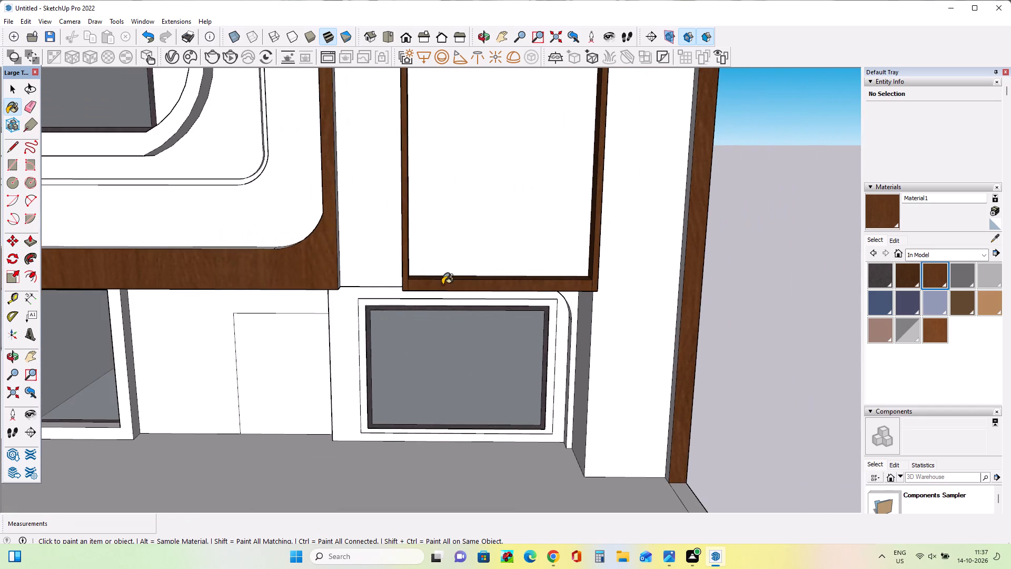
Paint the upward-facing inner ledge of the wood border below the curved window, including its rounded corner, with the lighter brown wood.
middle_click_drag(425, 289, 239, 308)
left_click(348, 273)
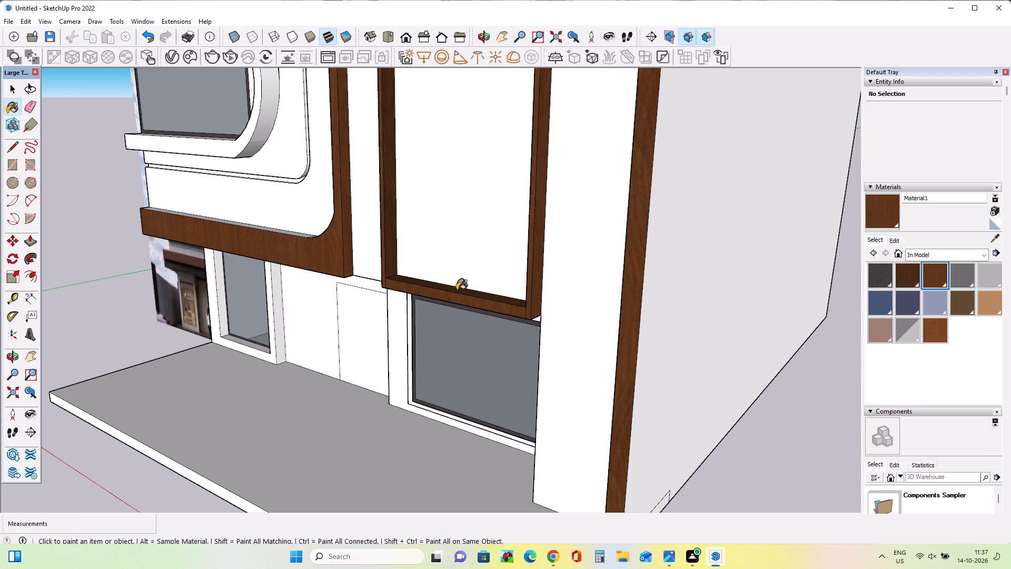
middle_click_drag(442, 296, 570, 375)
left_click(290, 273)
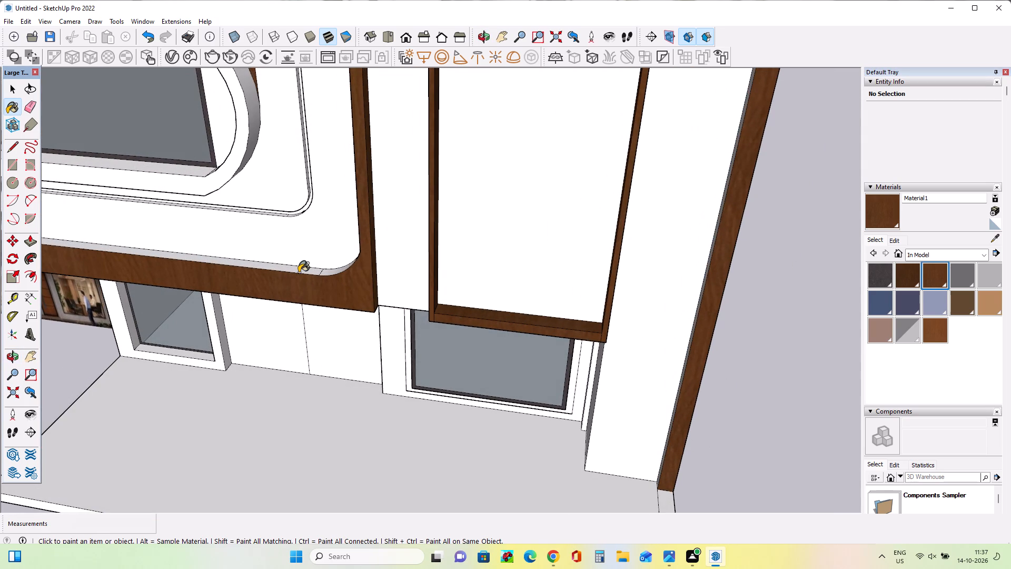
left_click(299, 272)
left_click(320, 274)
left_click(330, 273)
left_click(300, 268)
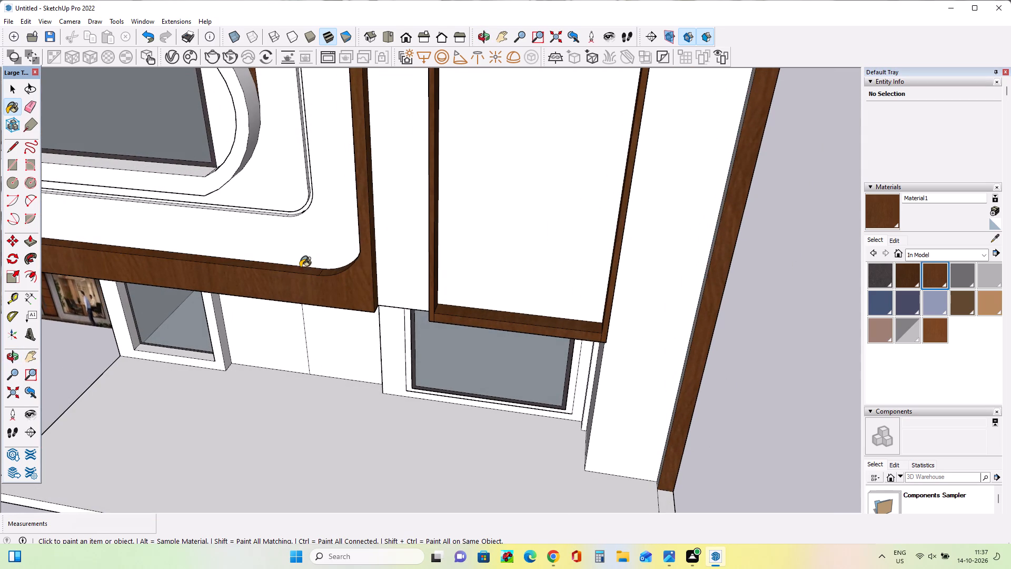
Examine the whole painted façade from several angles beside the reference image.
middle_click_drag(351, 272, 430, 270)
scroll(430, 270, "down", 12)
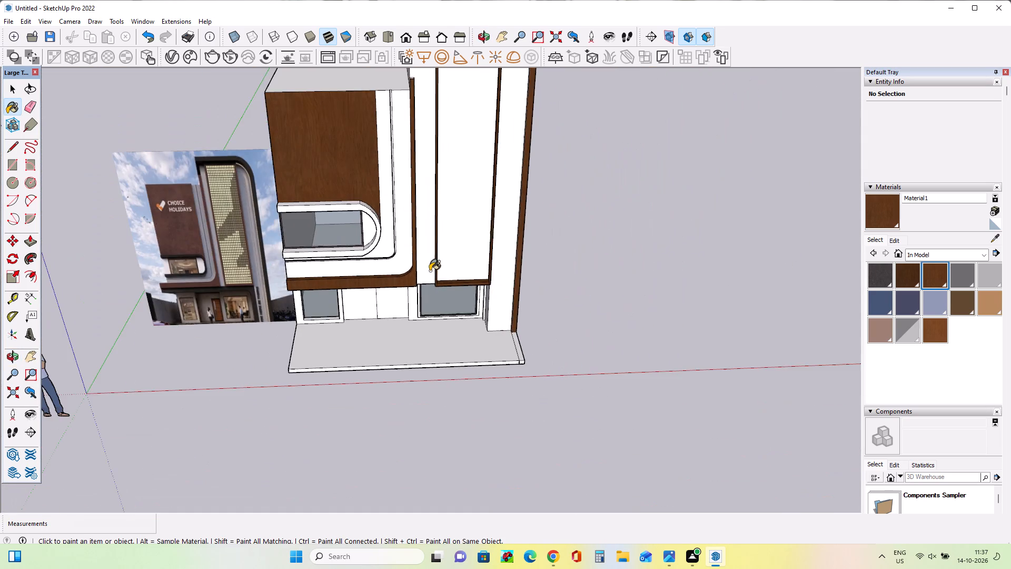
middle_click_drag(435, 310, 425, 224)
scroll(463, 233, "down", 7)
scroll(500, 176, "up", 9)
middle_click_drag(500, 179, 484, 195)
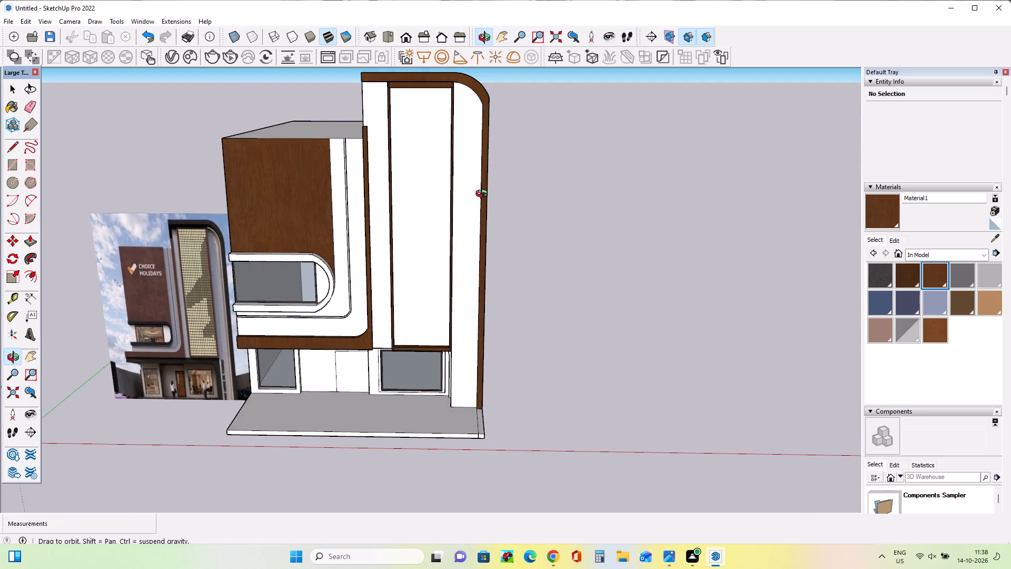
middle_click_drag(484, 195, 474, 176)
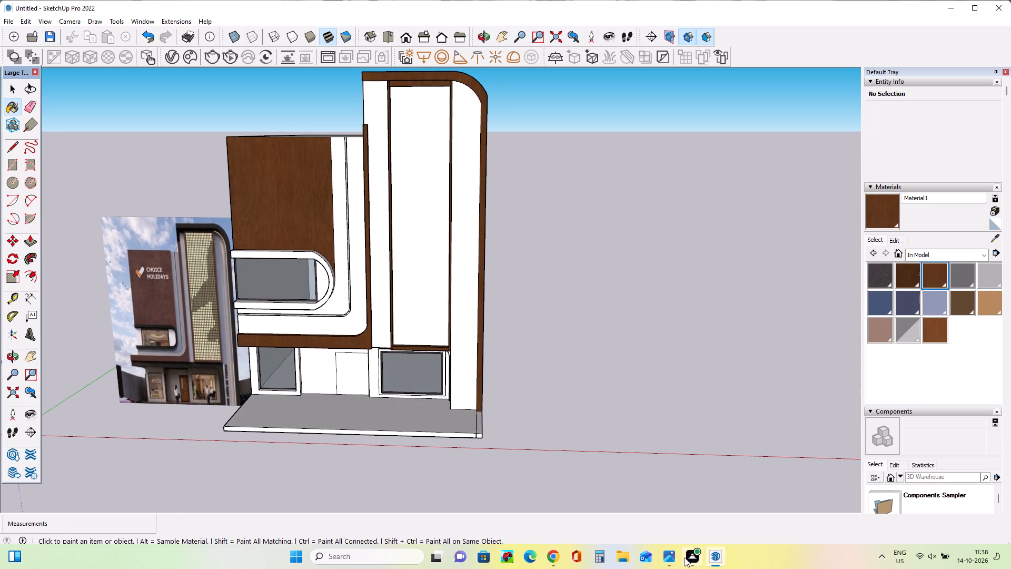
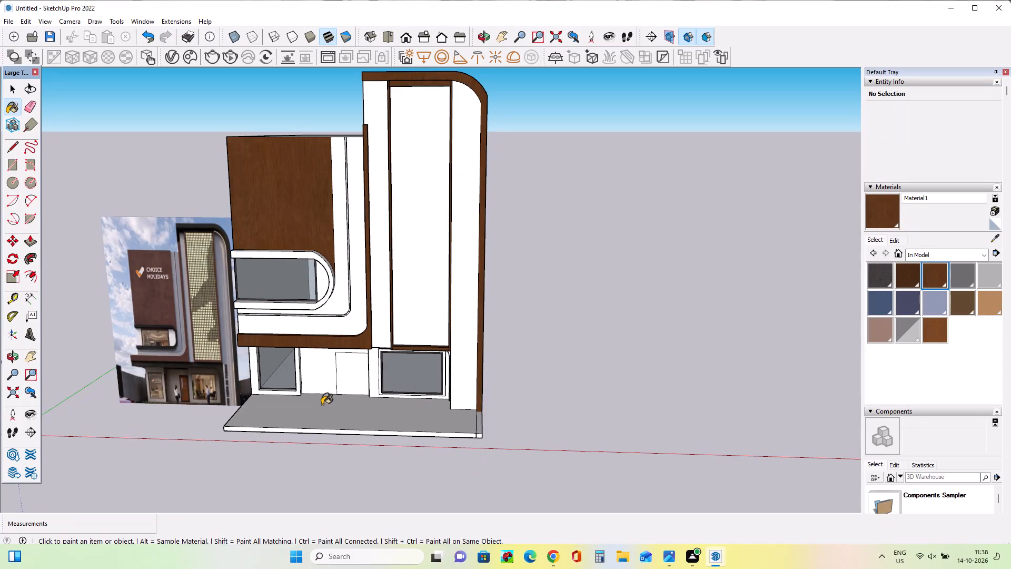
Draw a ground rectangle of about 49' 8" by 75' on the open ground beside the façade model.
left_click(32, 356)
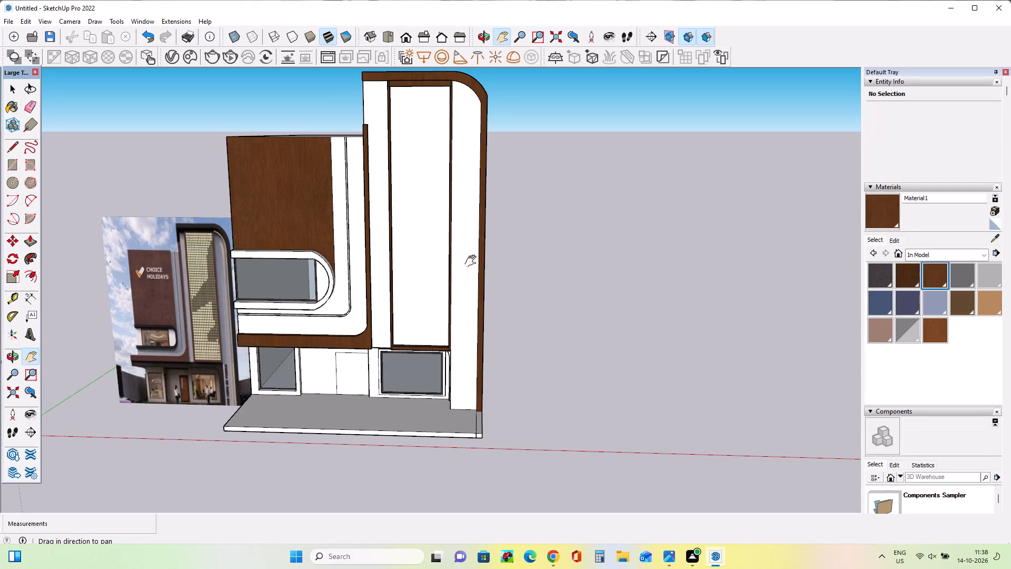
left_click_drag(471, 260, 369, 220)
middle_click_drag(537, 320, 411, 342)
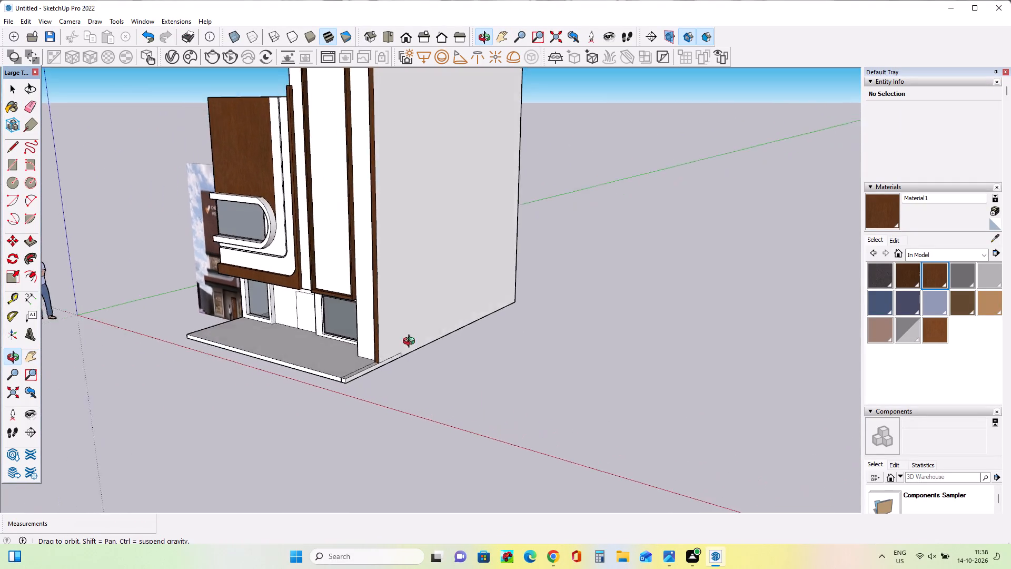
middle_click_drag(411, 342, 600, 351)
scroll(381, 346, "down", 9)
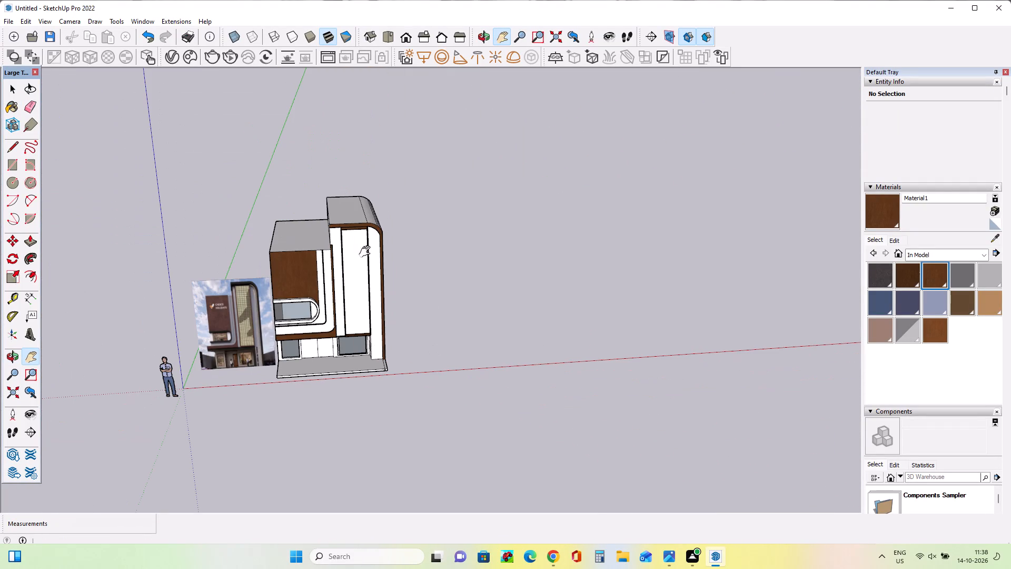
left_click_drag(350, 289, 222, 282)
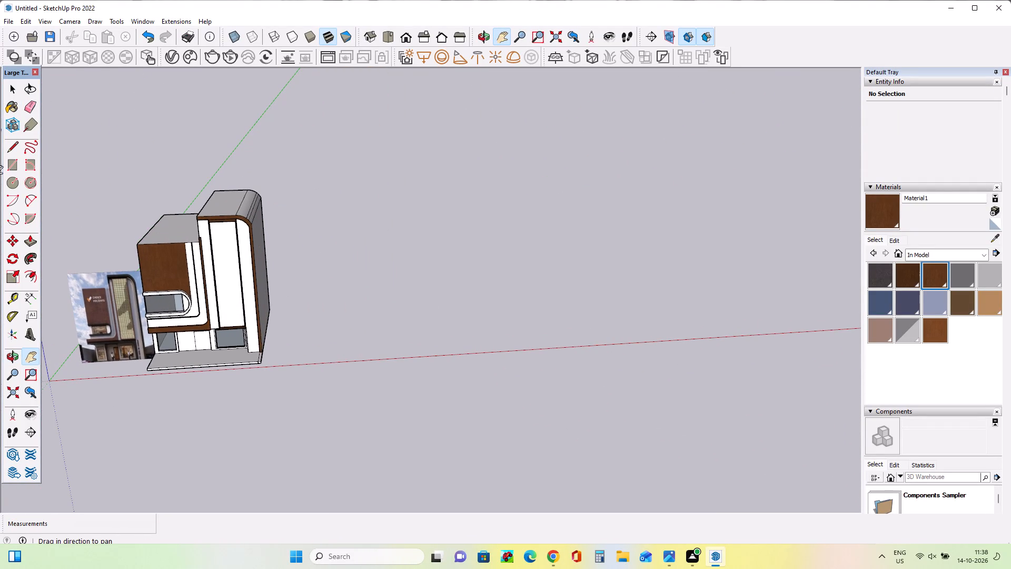
left_click(17, 166)
left_click(461, 193)
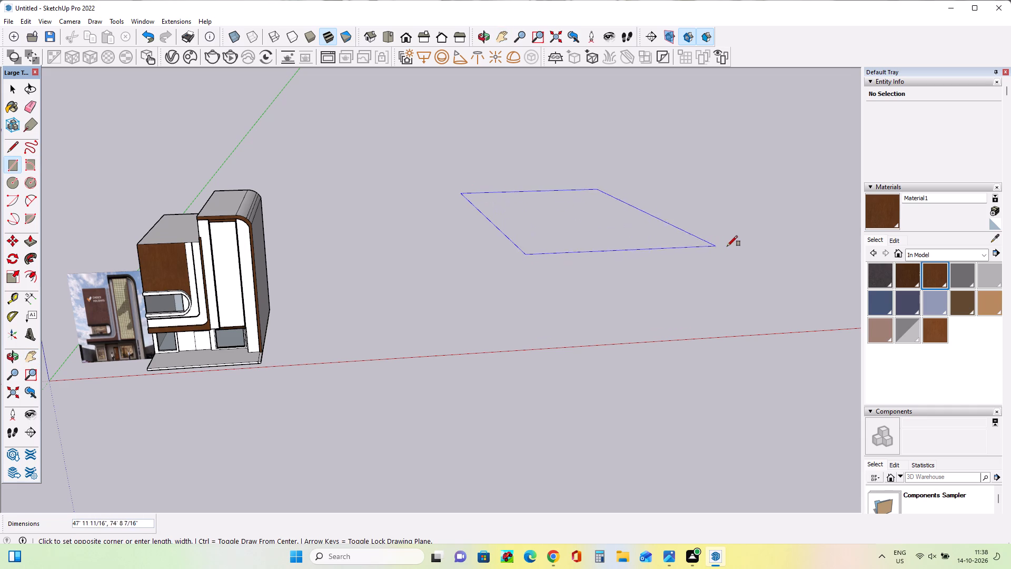
left_click(729, 246)
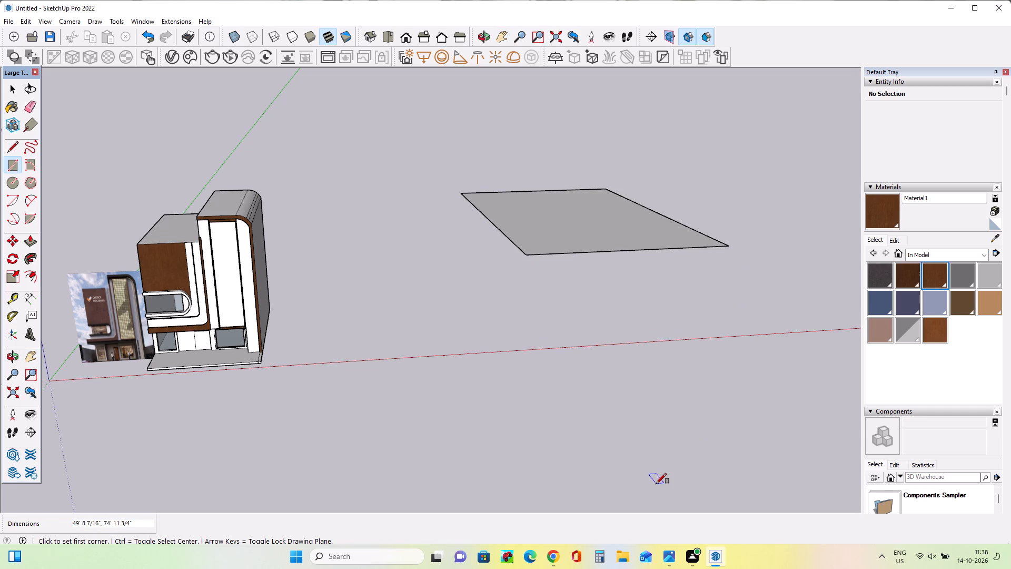
Push/Pull the new ground rectangle up about 31' 7" into a solid box.
left_click(23, 239)
left_click_drag(628, 230, 625, 215)
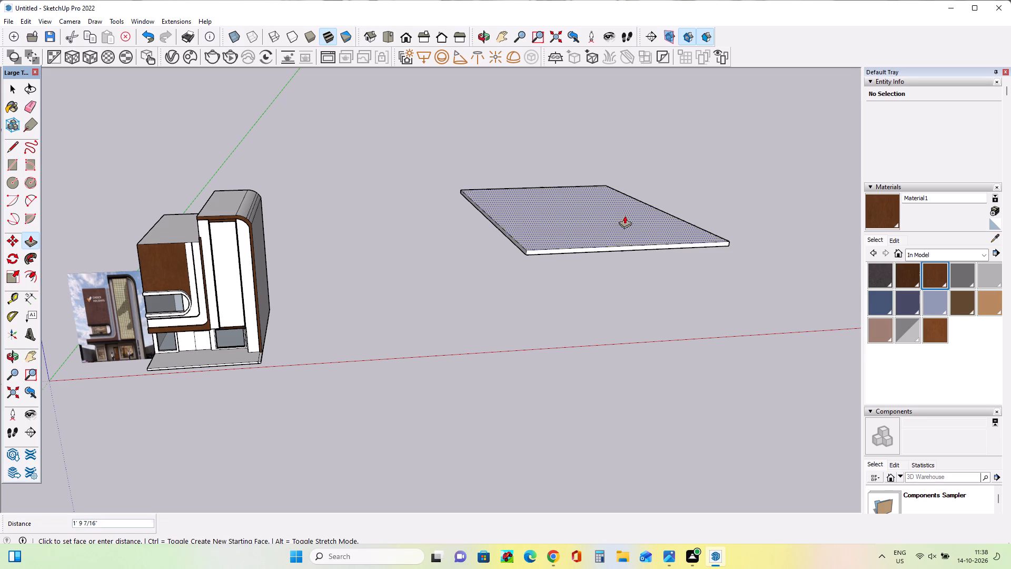
left_click_drag(625, 215, 603, 103)
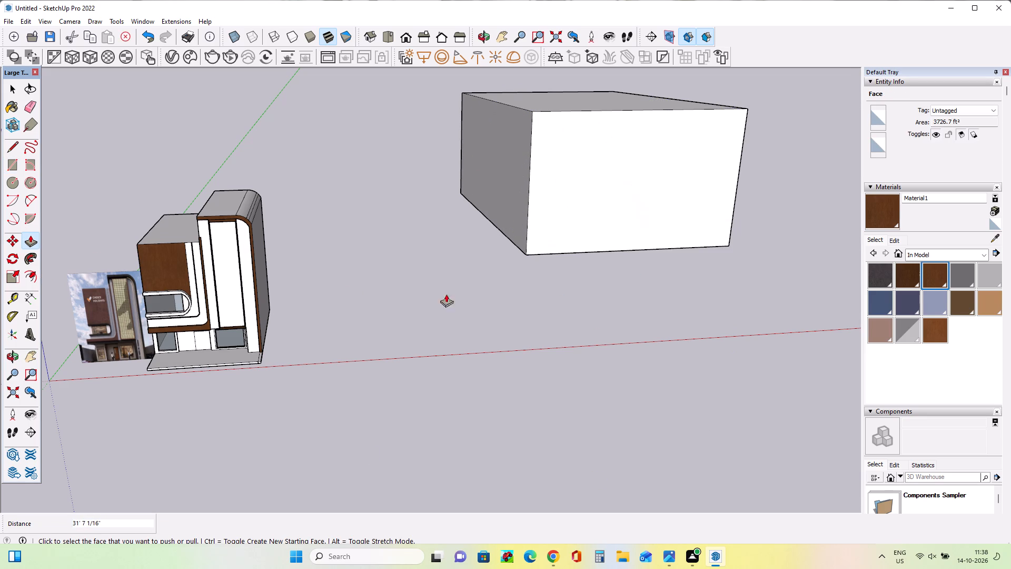
Draw a door-like rectangle about 12' 2" wide and 13' 9" high at the bottom edge of the box's front face.
left_click(36, 351)
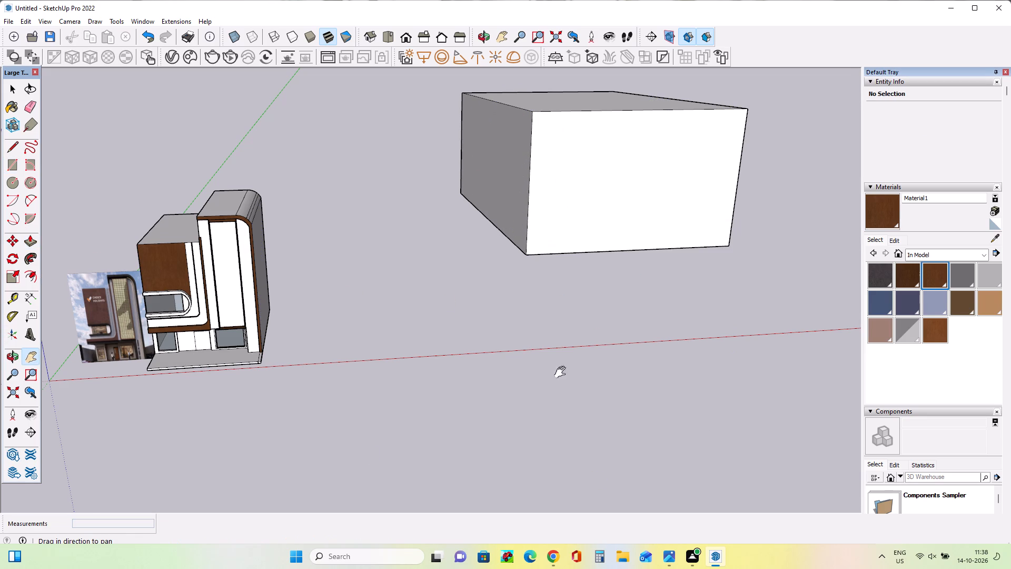
left_click_drag(791, 344, 444, 335)
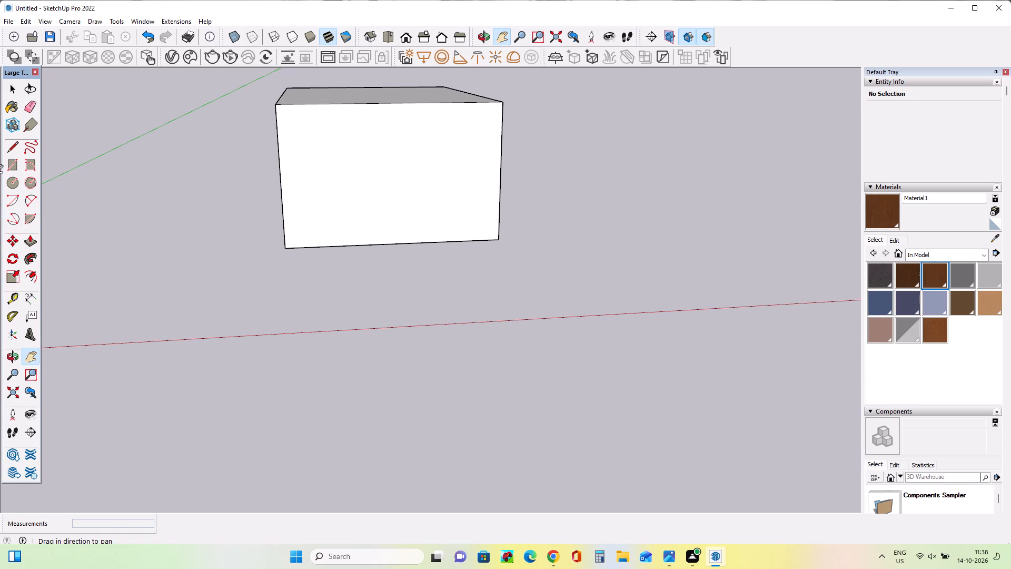
left_click(14, 169)
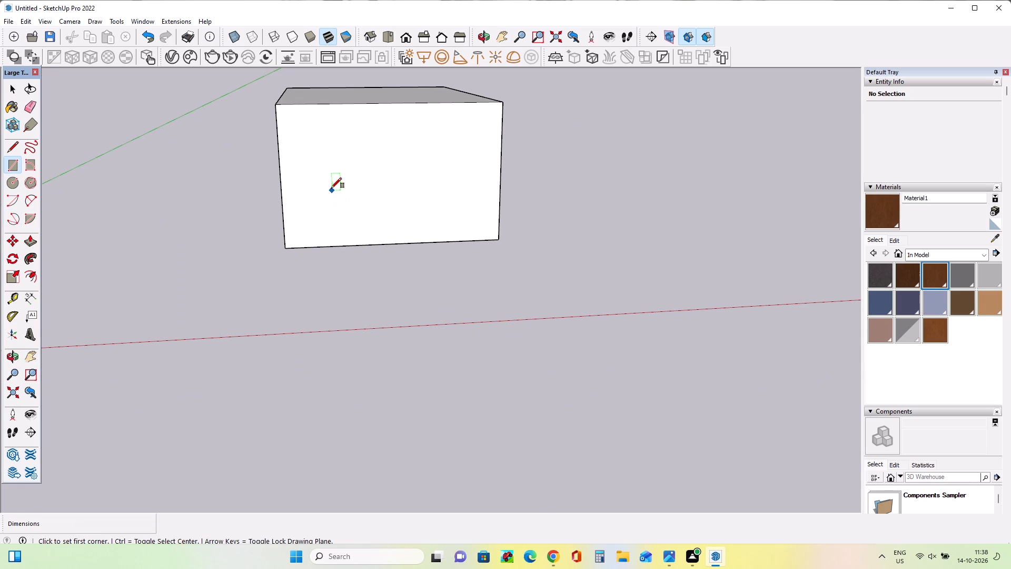
left_click_drag(359, 186, 409, 237)
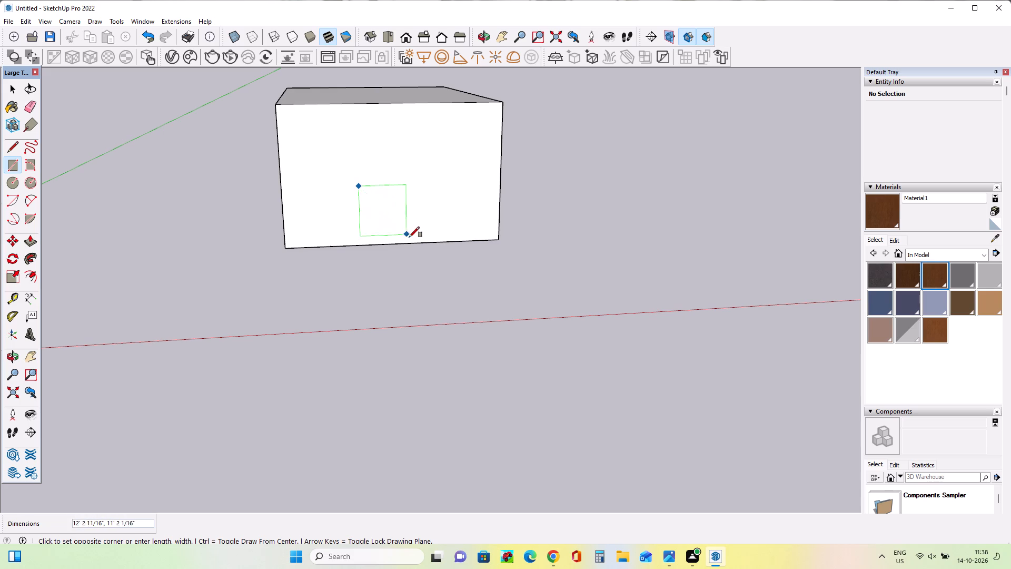
left_click_drag(409, 237, 413, 242)
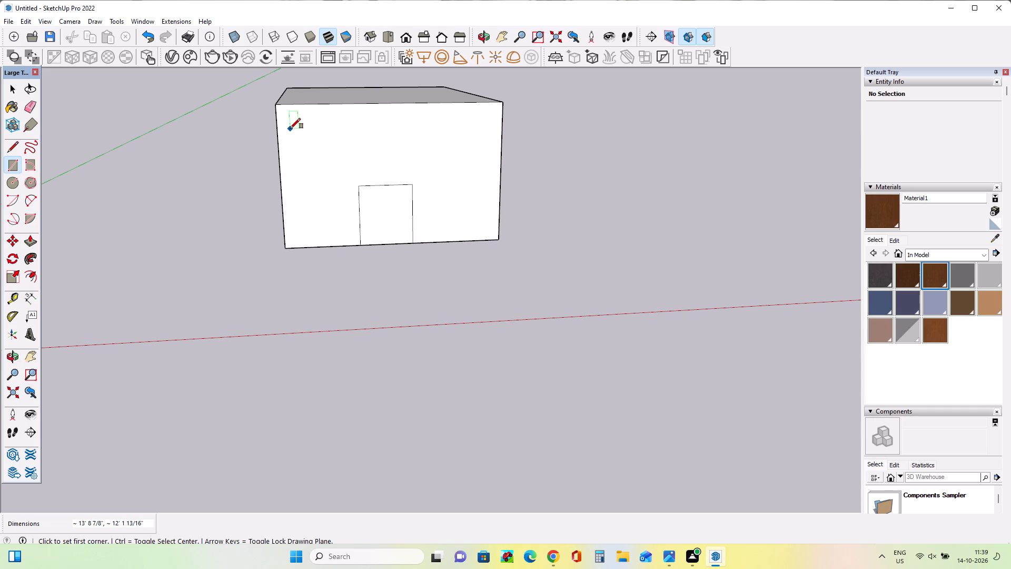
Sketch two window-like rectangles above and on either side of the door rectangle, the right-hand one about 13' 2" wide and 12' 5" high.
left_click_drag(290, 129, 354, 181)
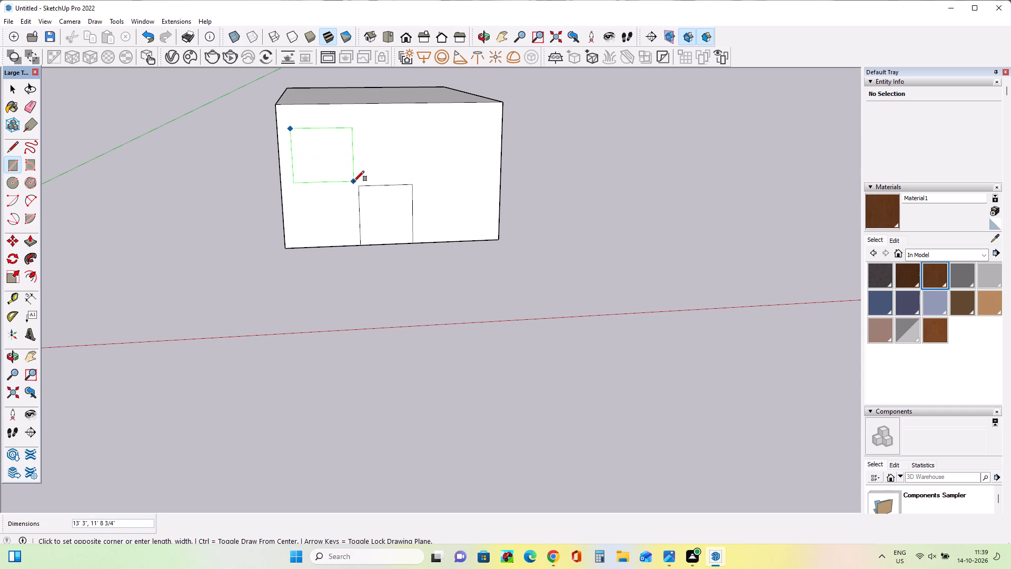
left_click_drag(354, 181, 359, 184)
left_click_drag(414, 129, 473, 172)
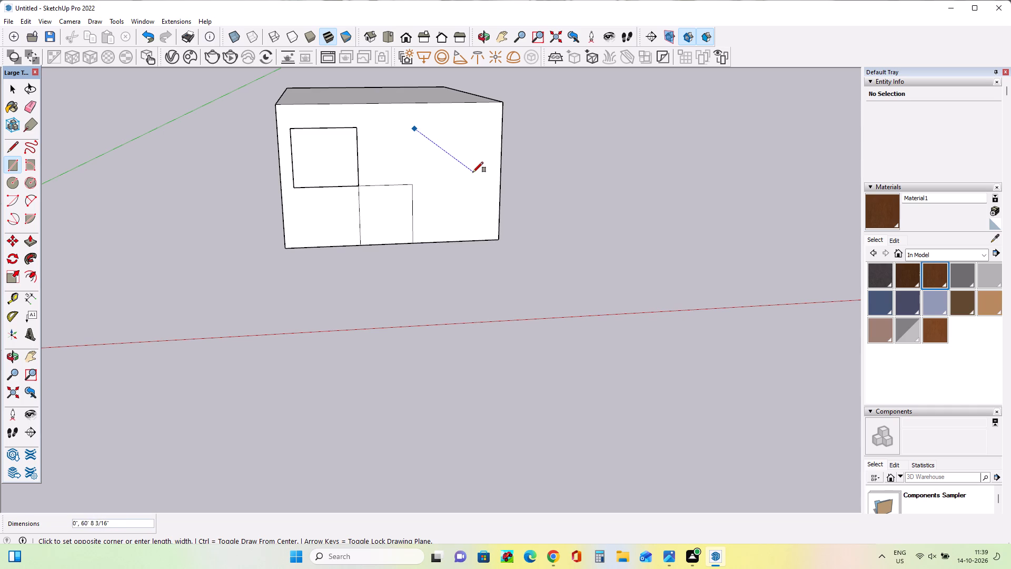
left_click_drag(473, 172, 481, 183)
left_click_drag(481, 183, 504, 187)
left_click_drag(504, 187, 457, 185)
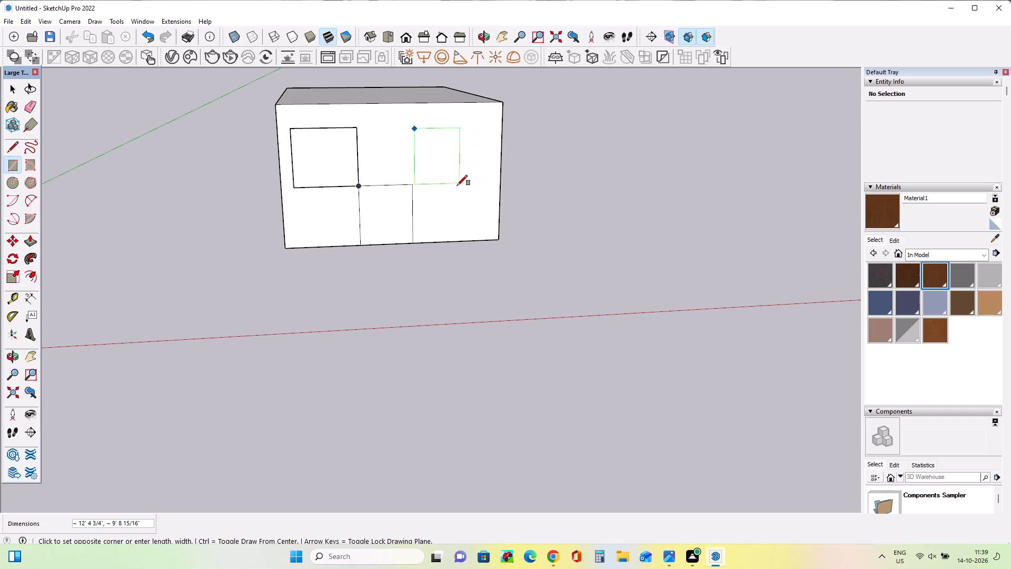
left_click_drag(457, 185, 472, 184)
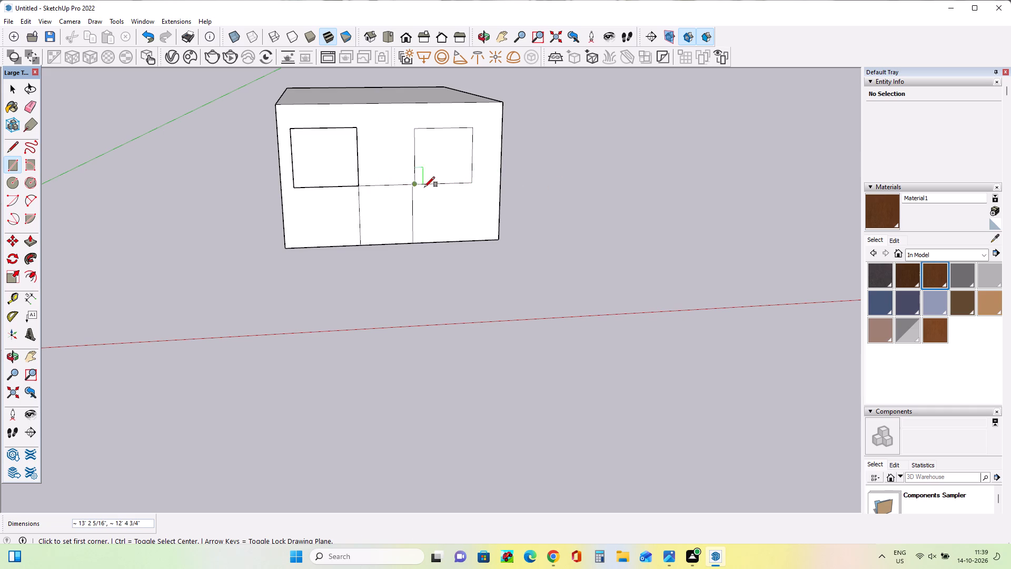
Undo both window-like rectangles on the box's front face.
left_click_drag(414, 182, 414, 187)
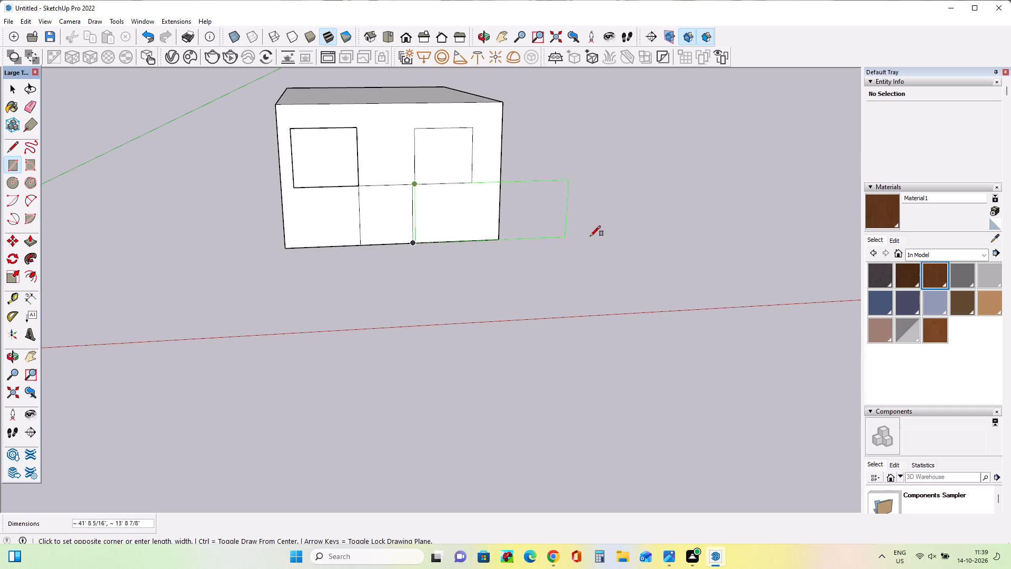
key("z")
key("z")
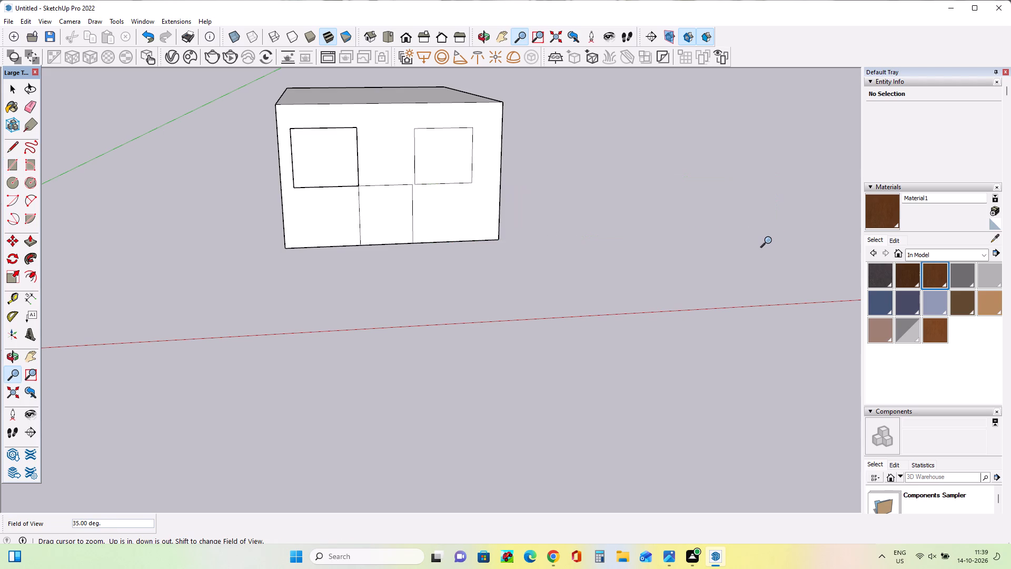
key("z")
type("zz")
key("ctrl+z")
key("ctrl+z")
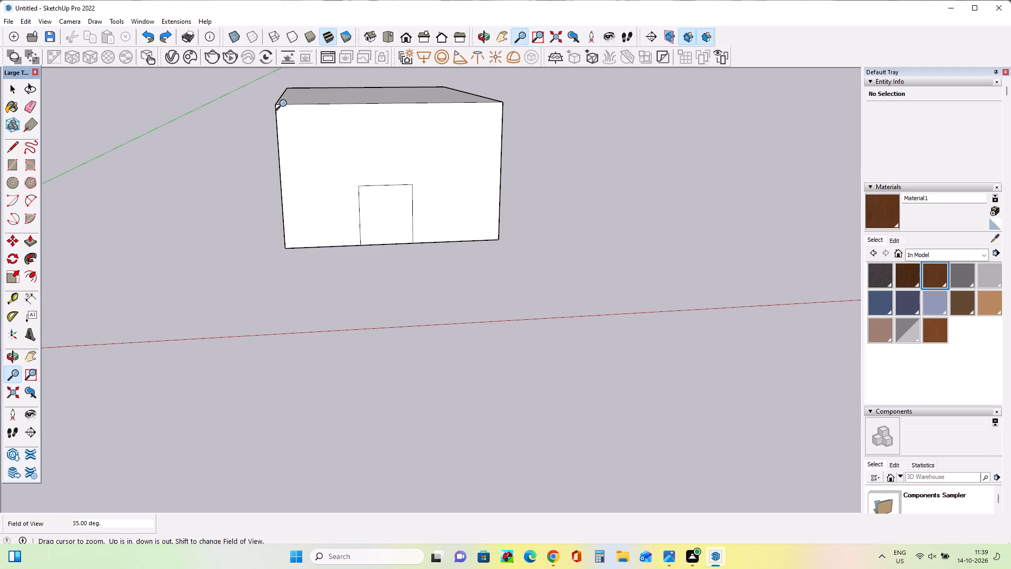
Draw rectangles from the front face's upper corners to the door's top corners, about 17' and 20' 6" wide, both about 17' 10" high.
left_click(18, 163)
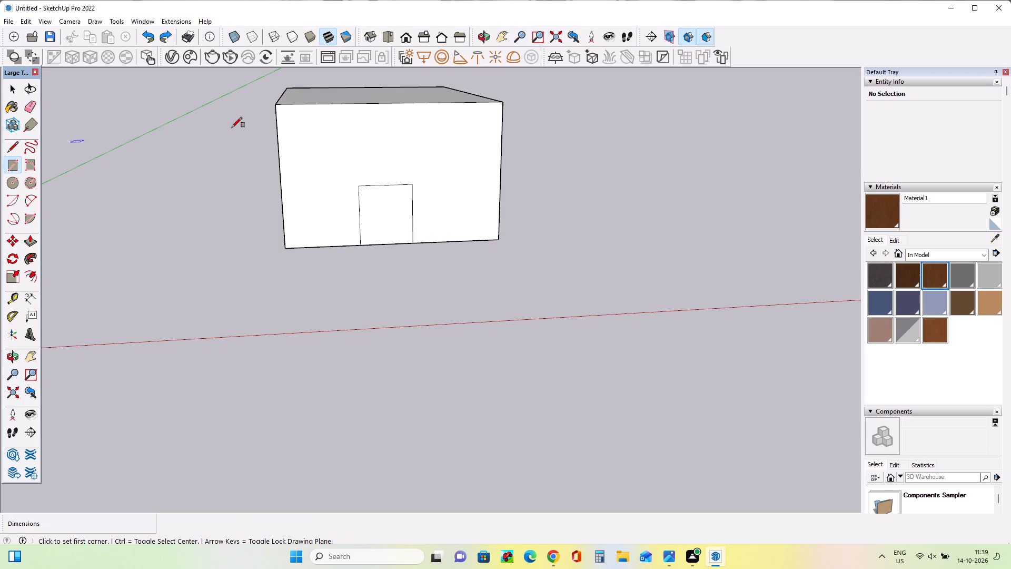
left_click_drag(276, 107, 335, 166)
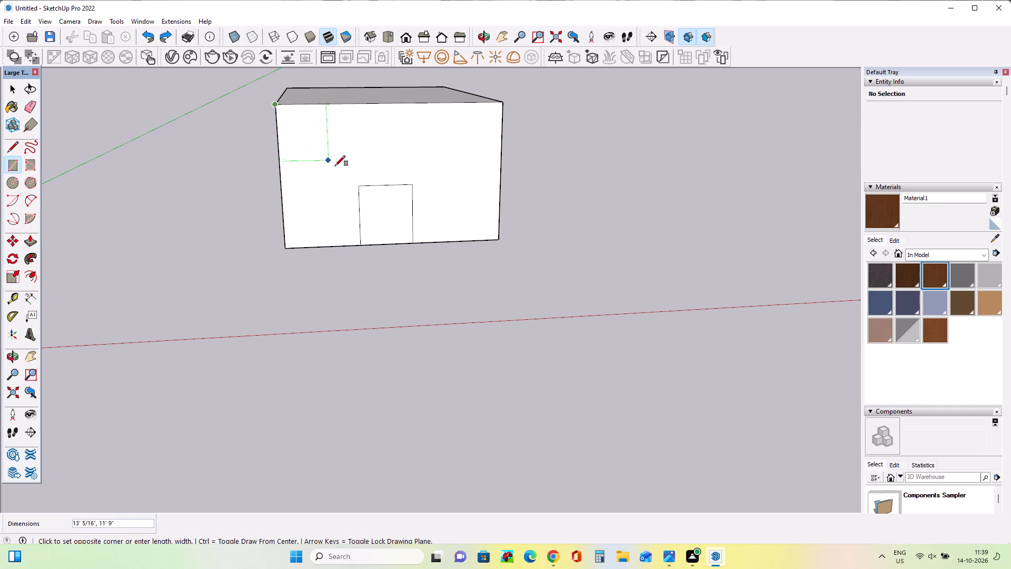
left_click_drag(335, 166, 364, 187)
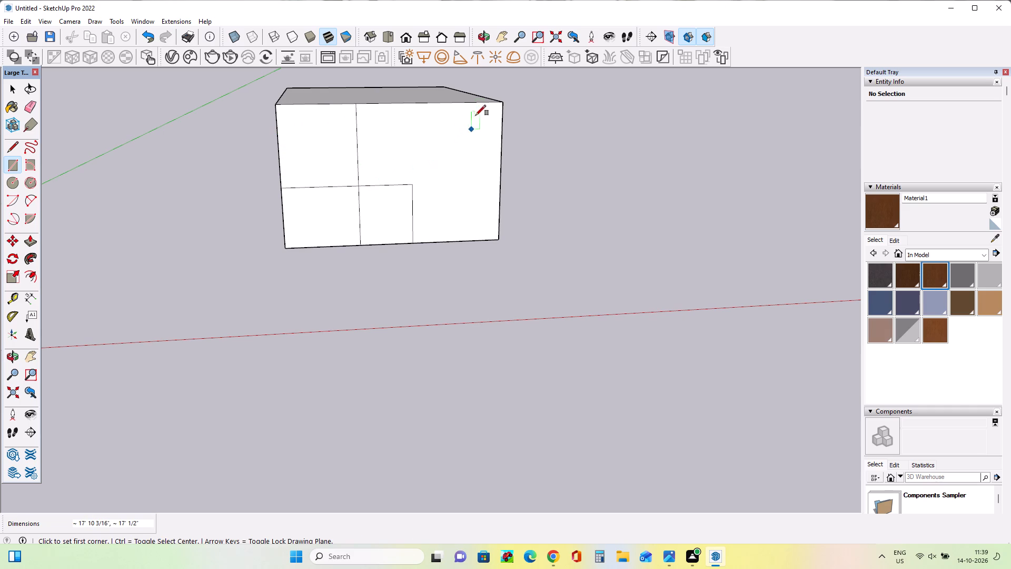
left_click_drag(501, 103, 443, 160)
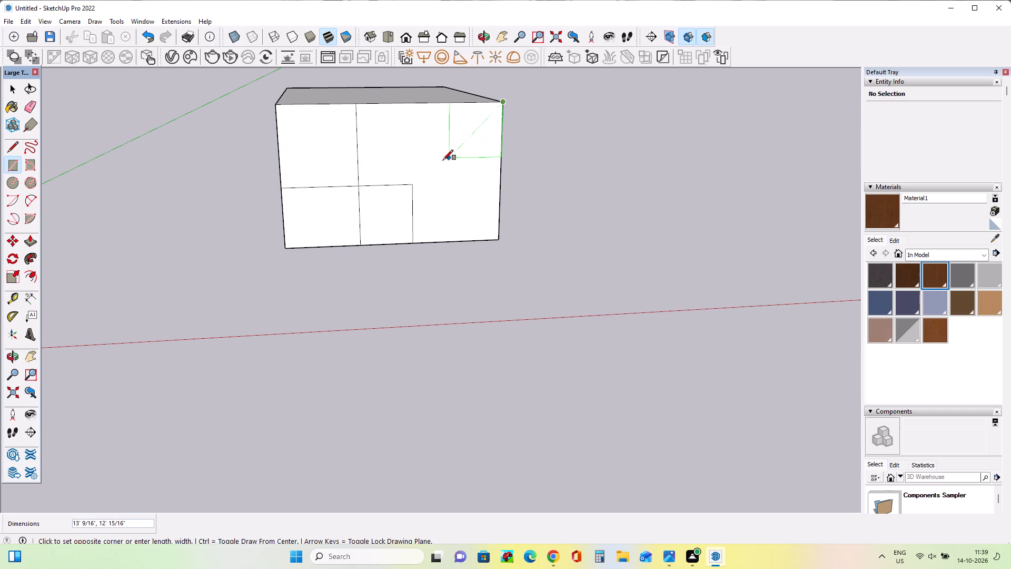
left_click_drag(443, 160, 413, 187)
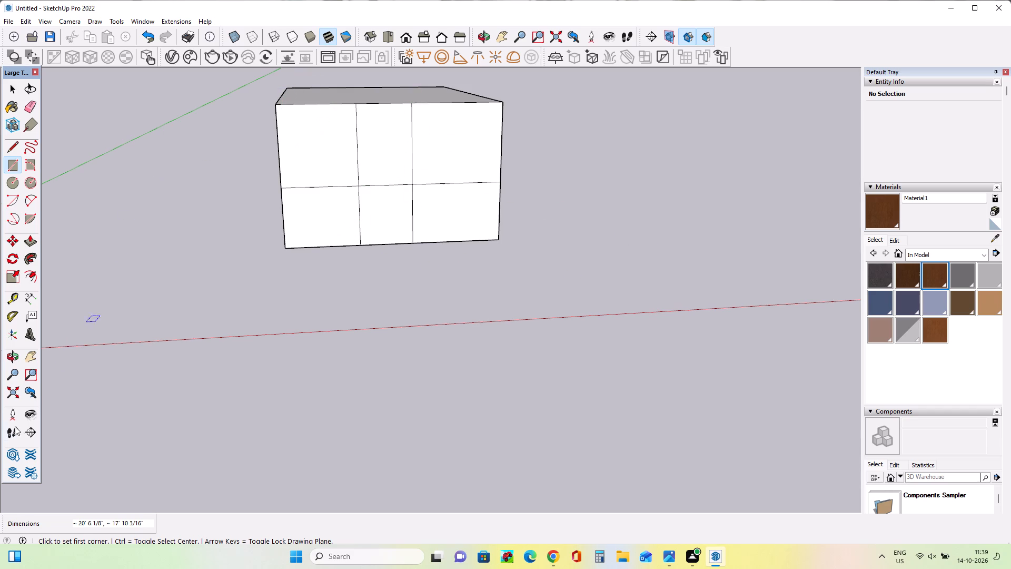
Push the box's top face down about 3' 10".
left_click_drag(26, 361, 32, 352)
left_click(32, 352)
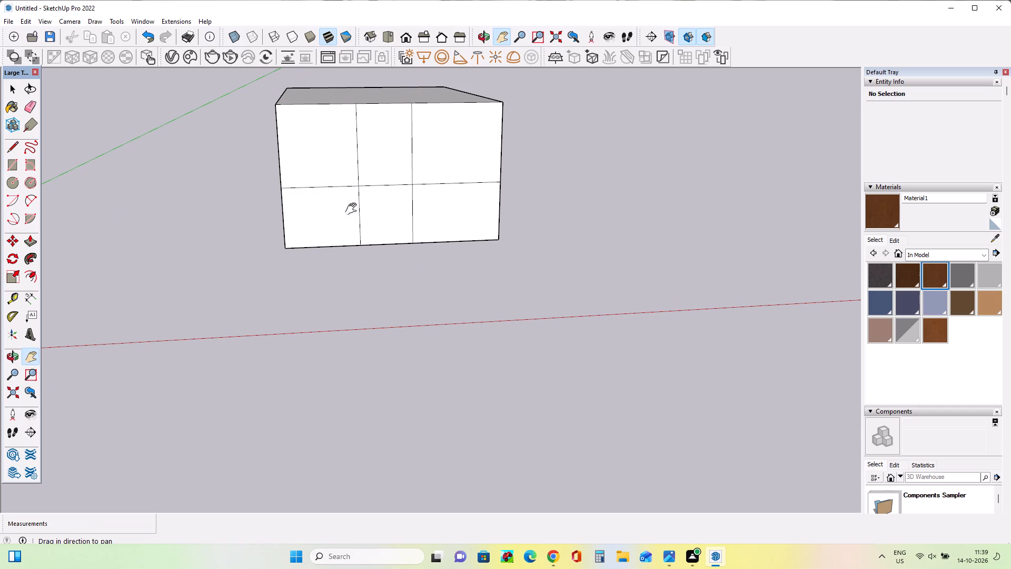
left_click_drag(356, 208, 320, 277)
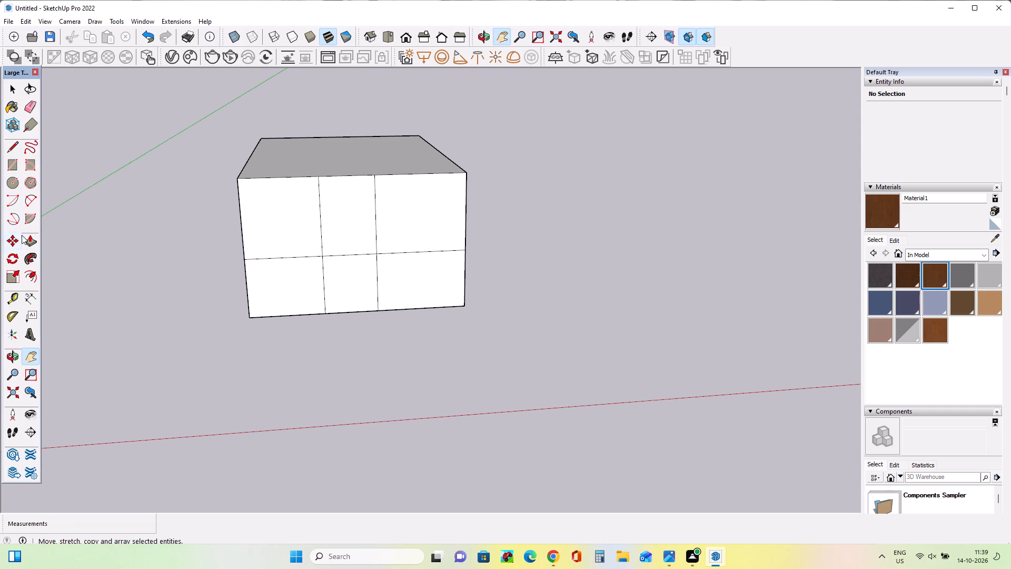
left_click(35, 242)
left_click_drag(322, 138, 326, 152)
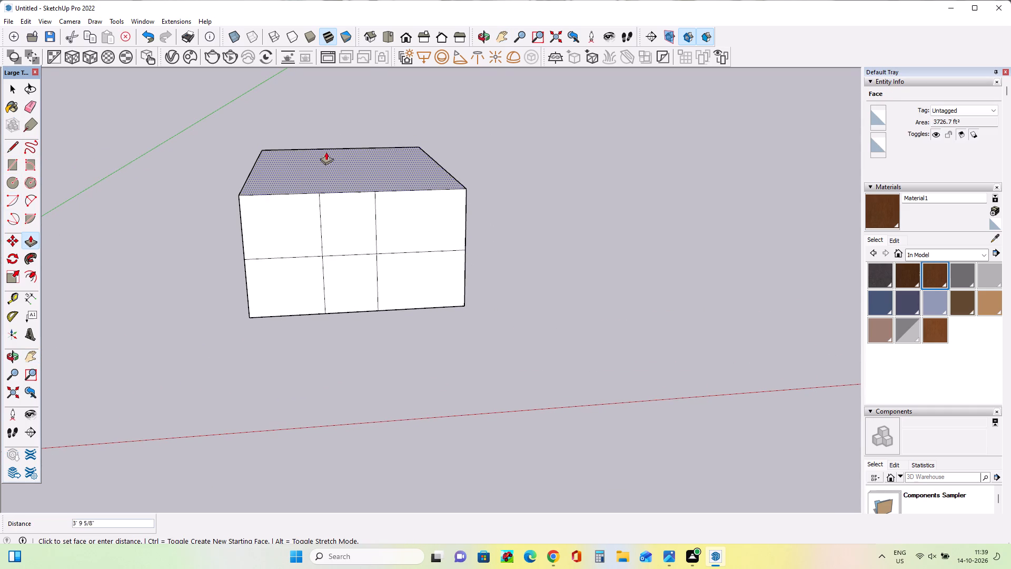
left_click_drag(326, 152, 330, 135)
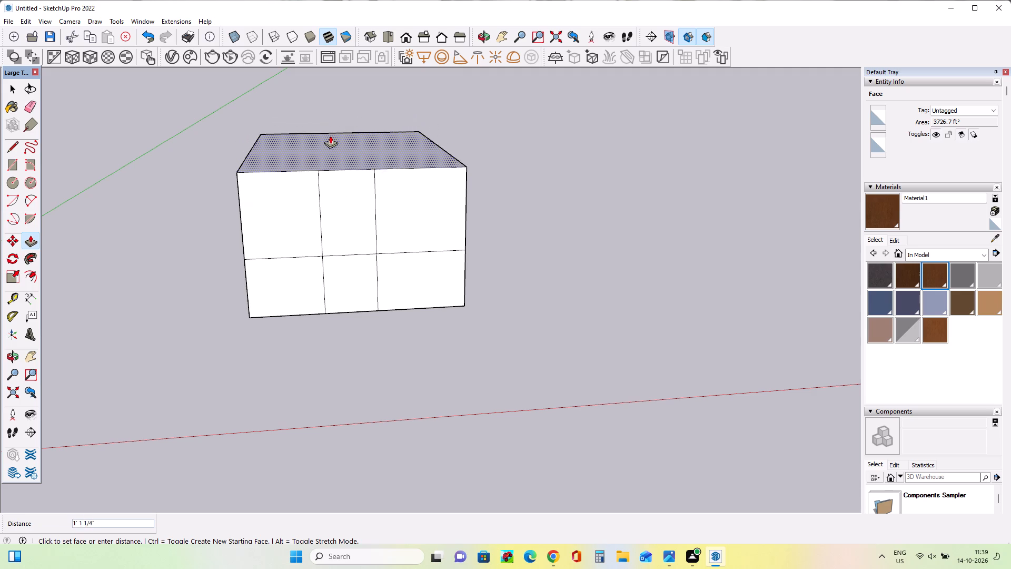
left_click_drag(330, 135, 329, 150)
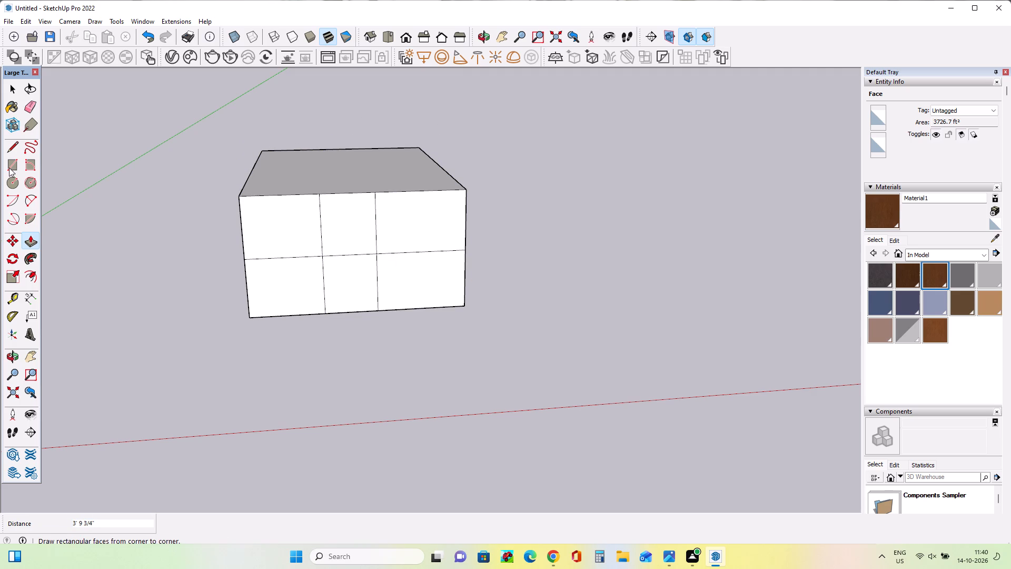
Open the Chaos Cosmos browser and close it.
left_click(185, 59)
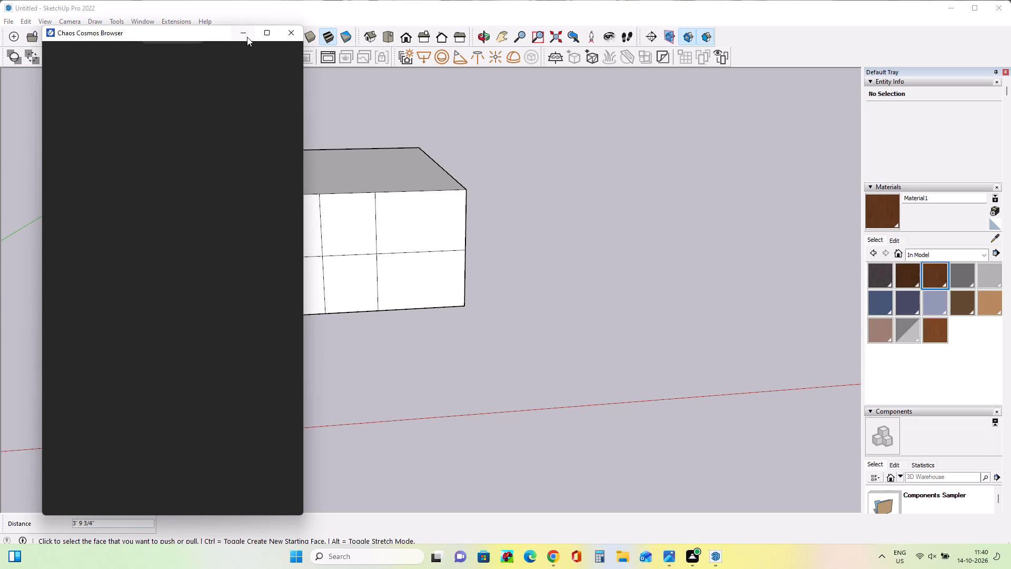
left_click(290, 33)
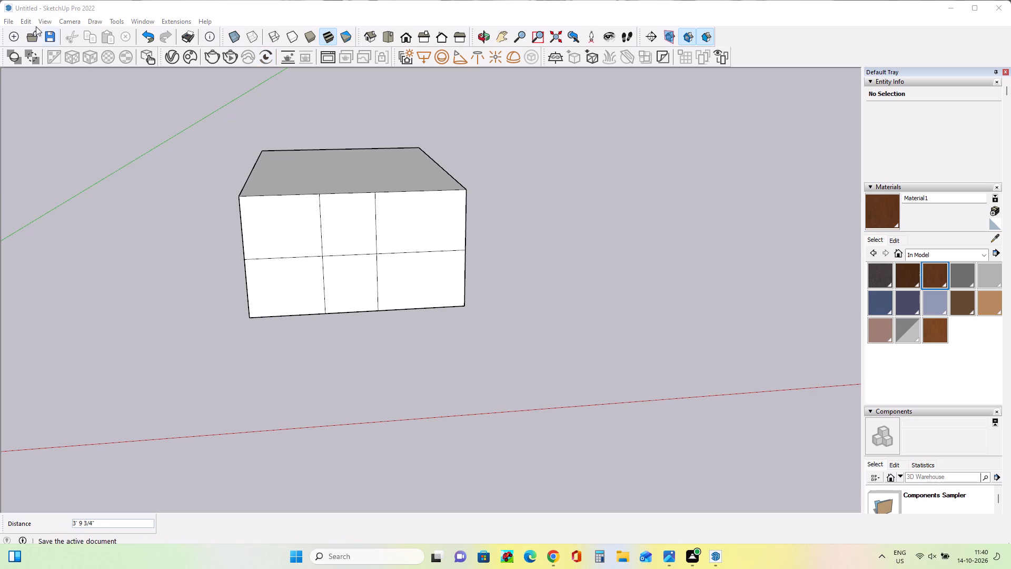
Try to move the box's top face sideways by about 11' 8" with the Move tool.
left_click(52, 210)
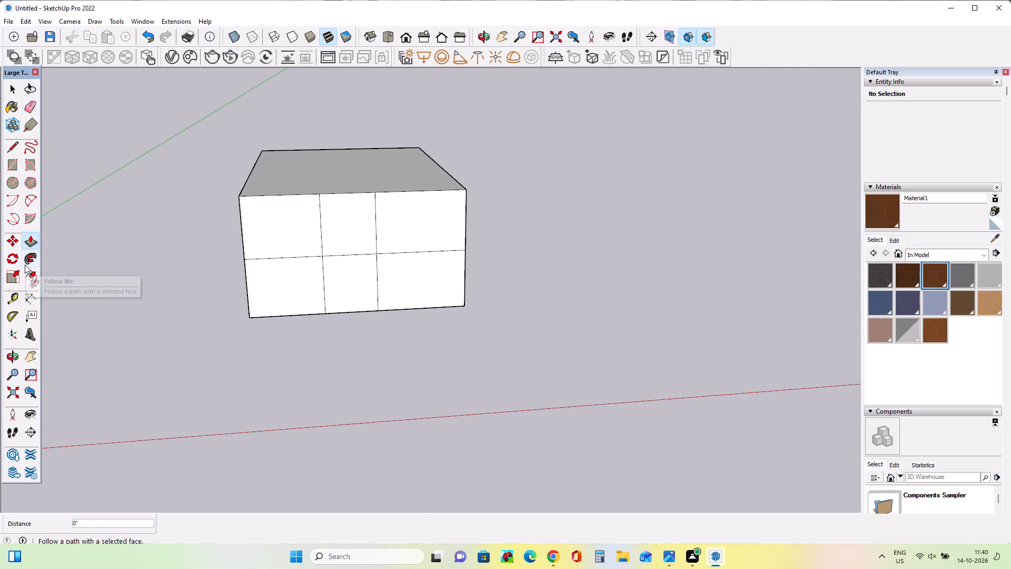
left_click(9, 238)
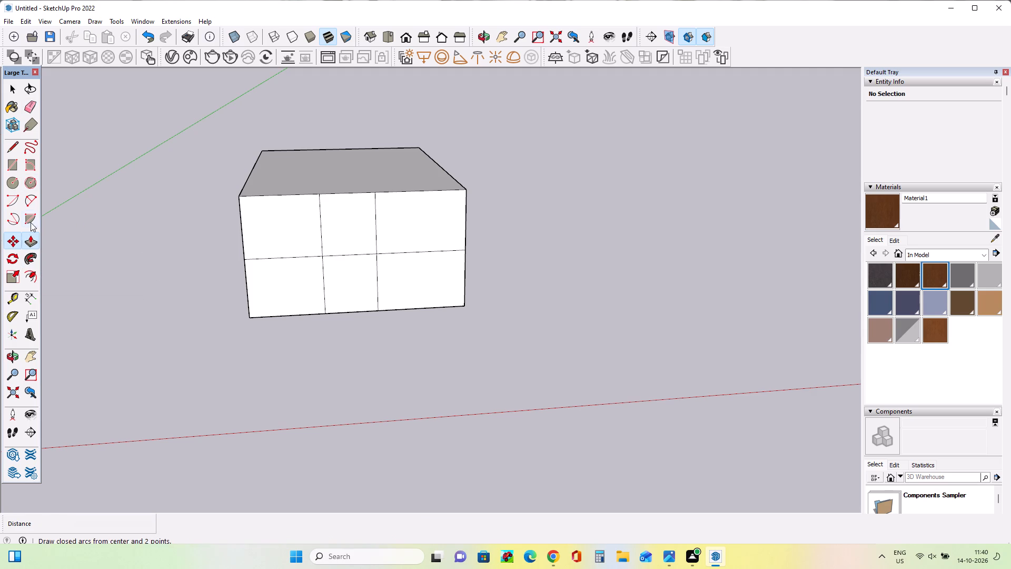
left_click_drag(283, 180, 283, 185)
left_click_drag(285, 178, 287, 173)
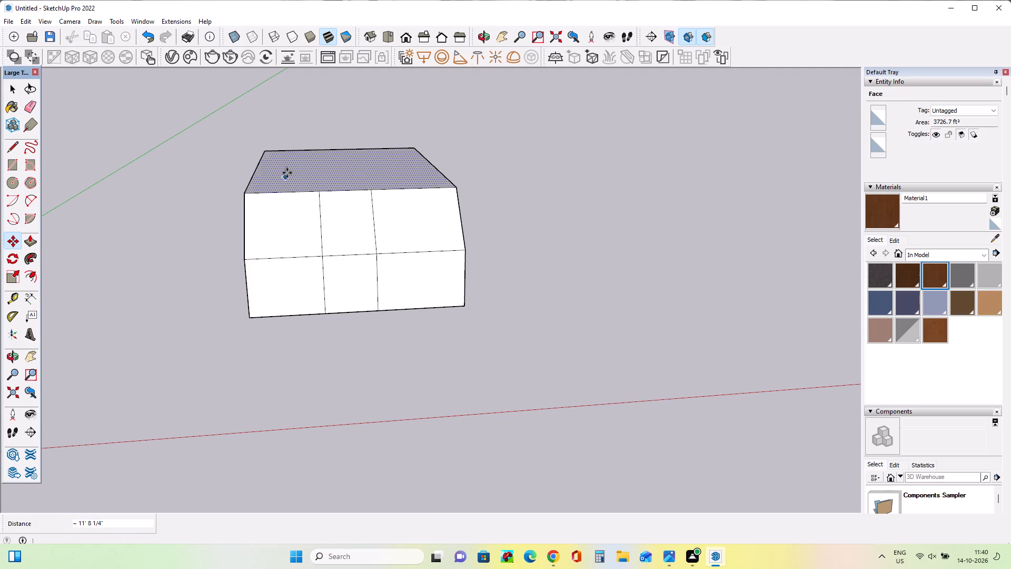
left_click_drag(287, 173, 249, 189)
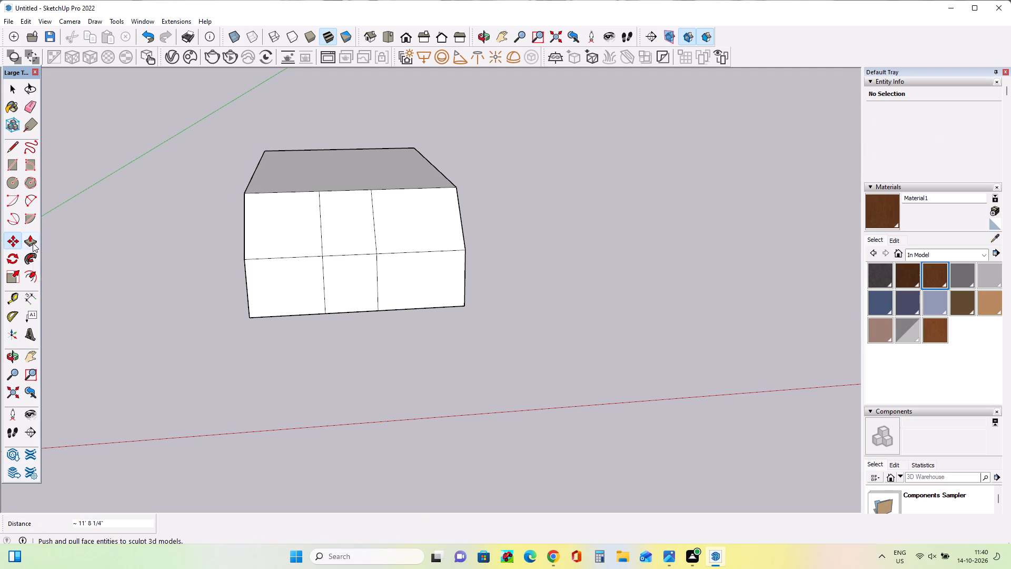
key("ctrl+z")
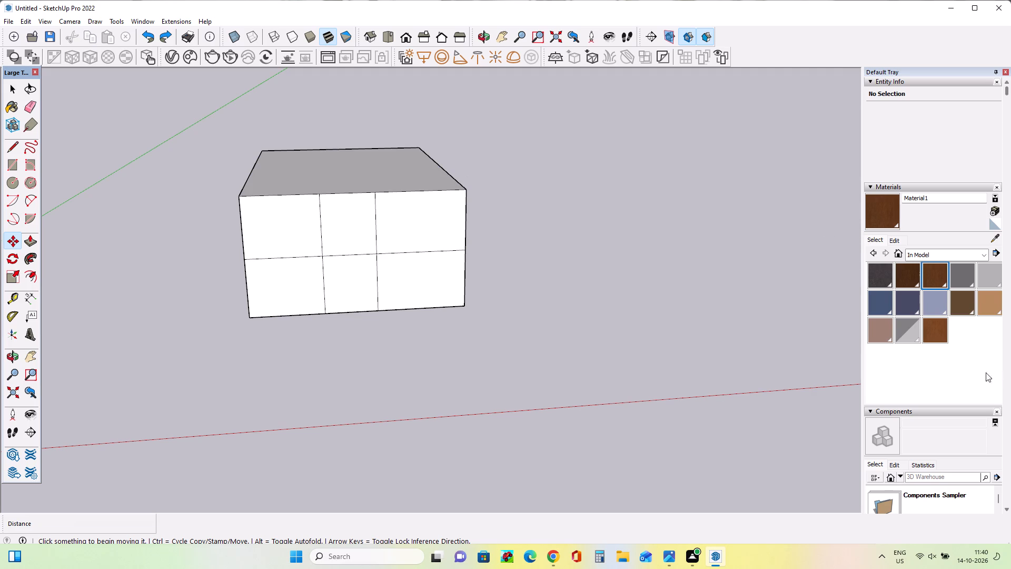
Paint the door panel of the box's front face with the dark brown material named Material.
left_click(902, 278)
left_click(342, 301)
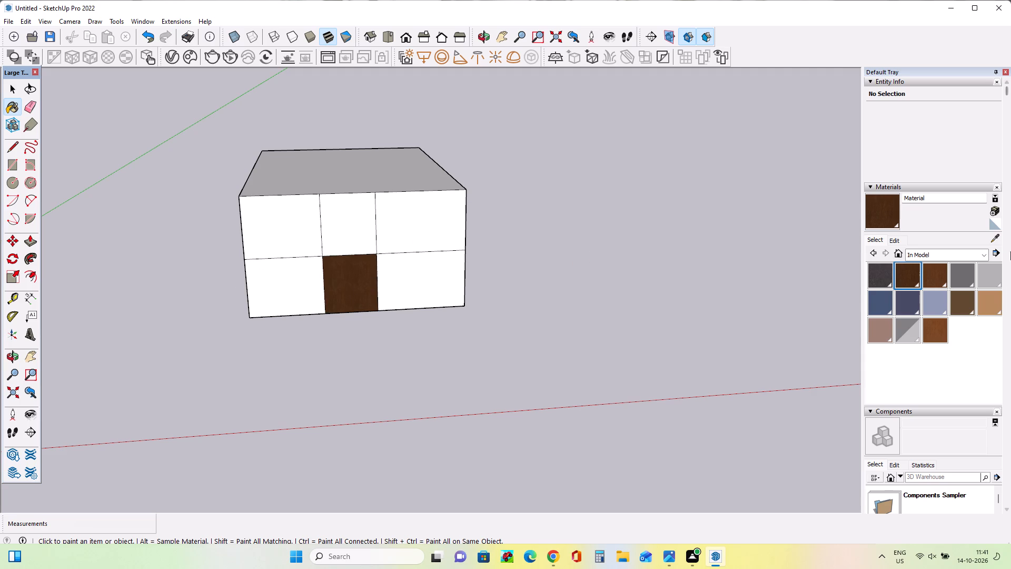
Paint the front face's upper-right and lower-left panels with Niraj_Hair_Gray, and its upper-left and lower-right panels with Niraj_Shirt.
left_click(980, 279)
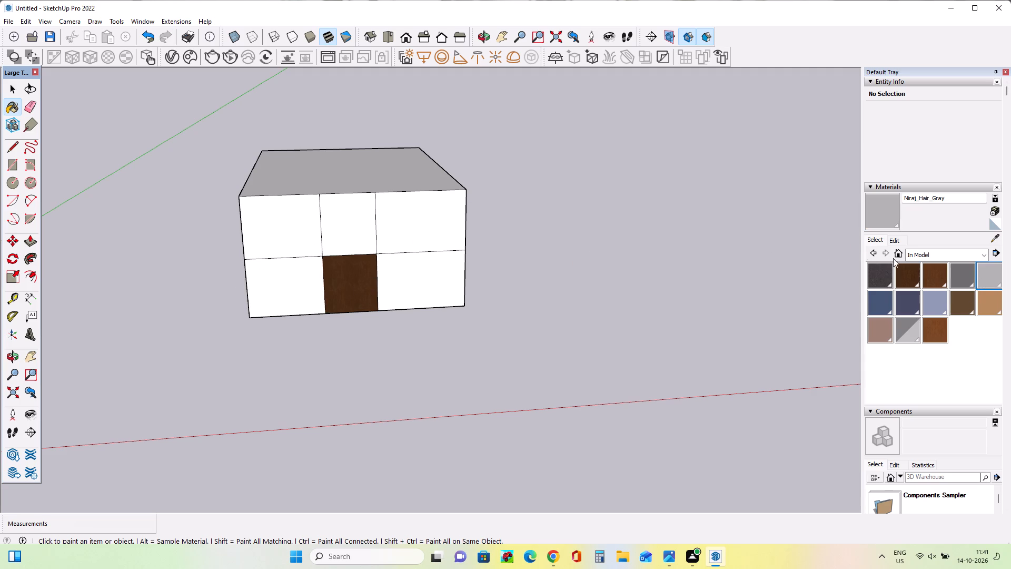
left_click(442, 218)
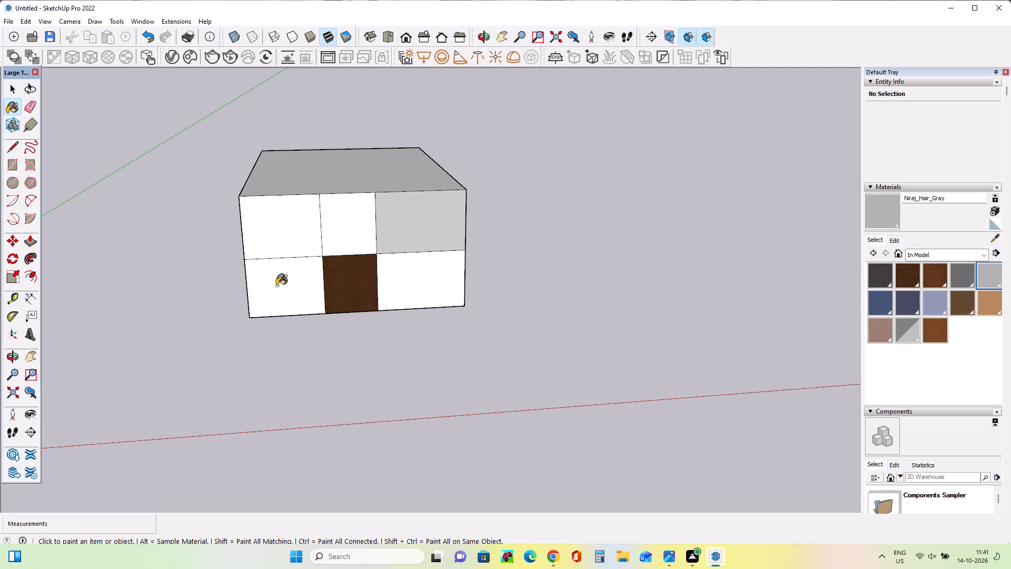
left_click(276, 286)
left_click(924, 297)
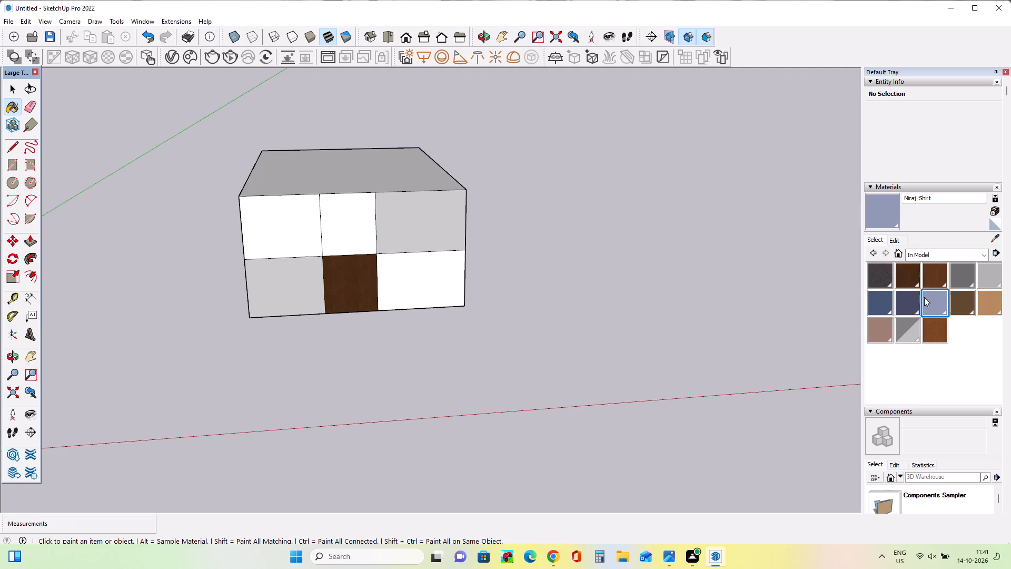
left_click(286, 214)
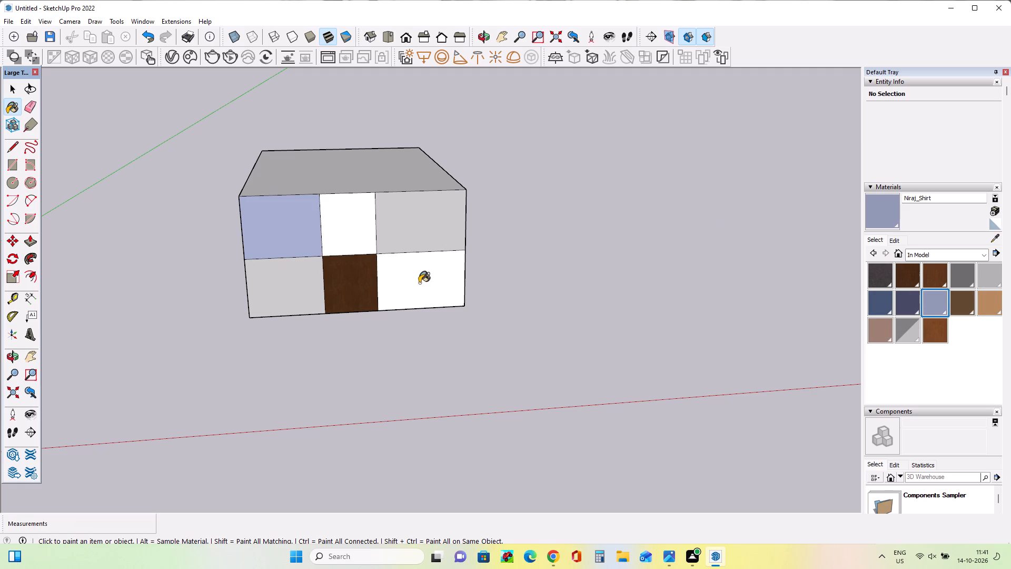
left_click(420, 283)
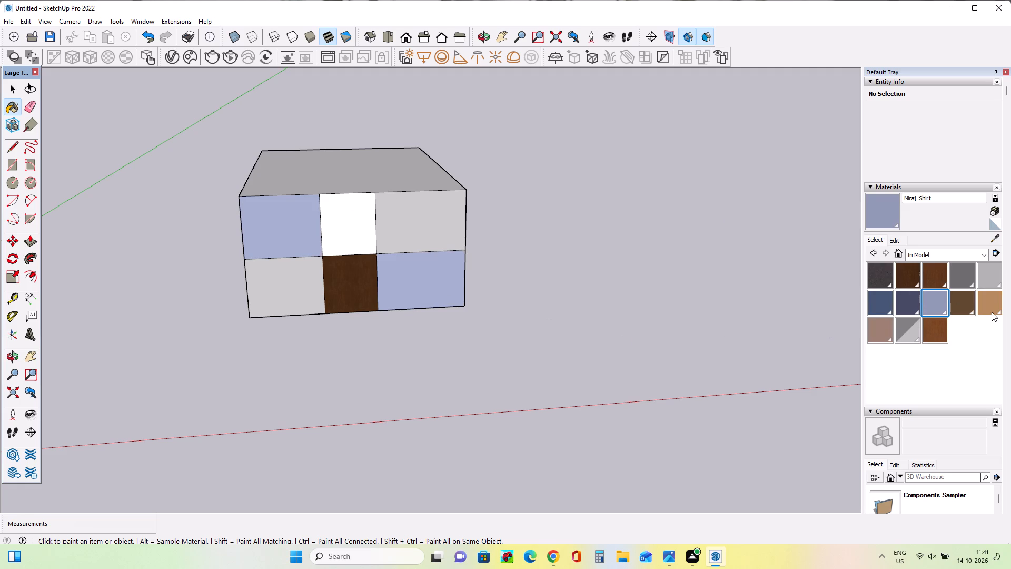
Paint the panel above the door with the dark brown material named Material.
left_click(905, 276)
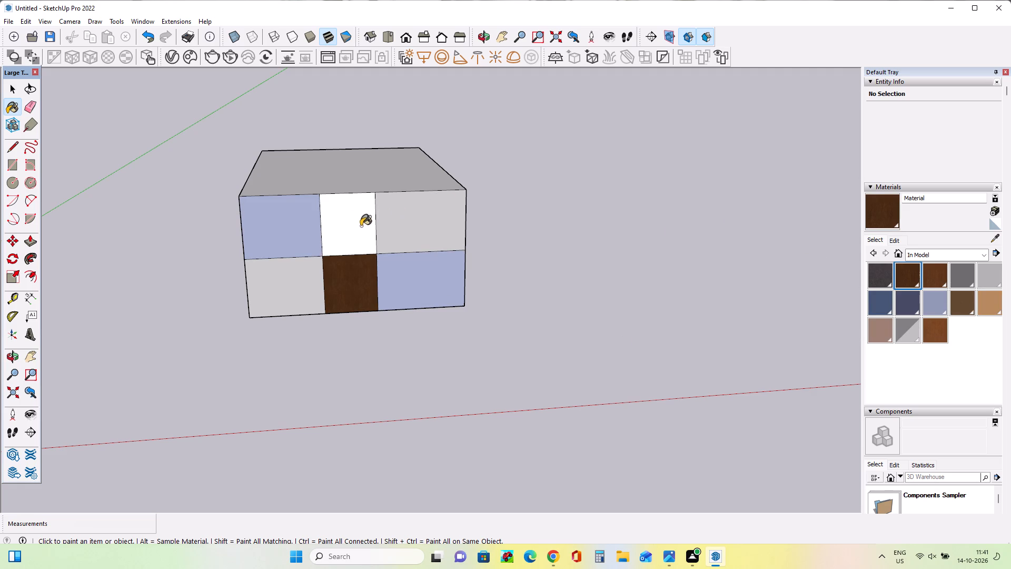
left_click(360, 227)
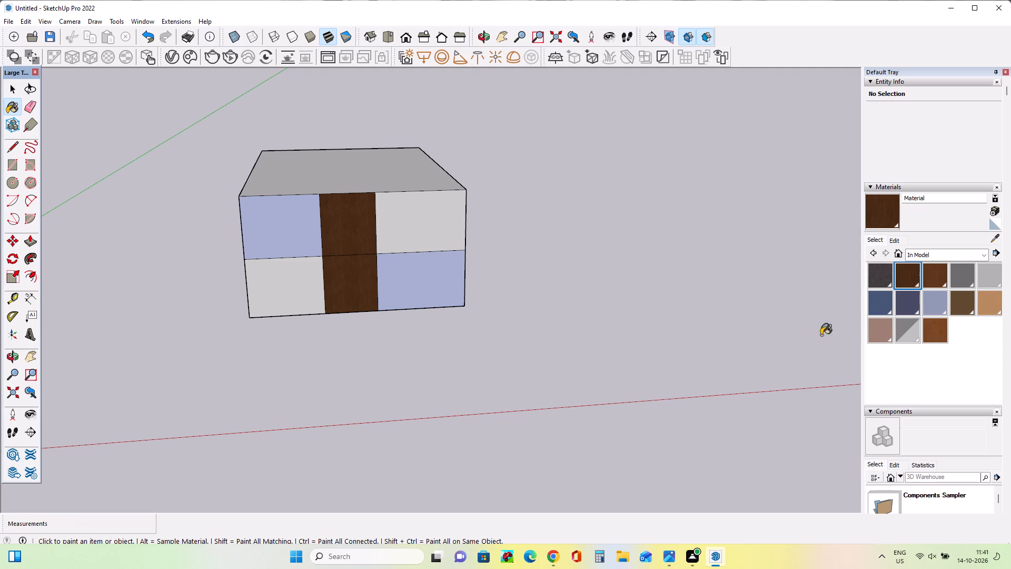
Paint the door panel with Translucent Glass Gray.
left_click_drag(903, 327, 896, 330)
left_click(917, 325)
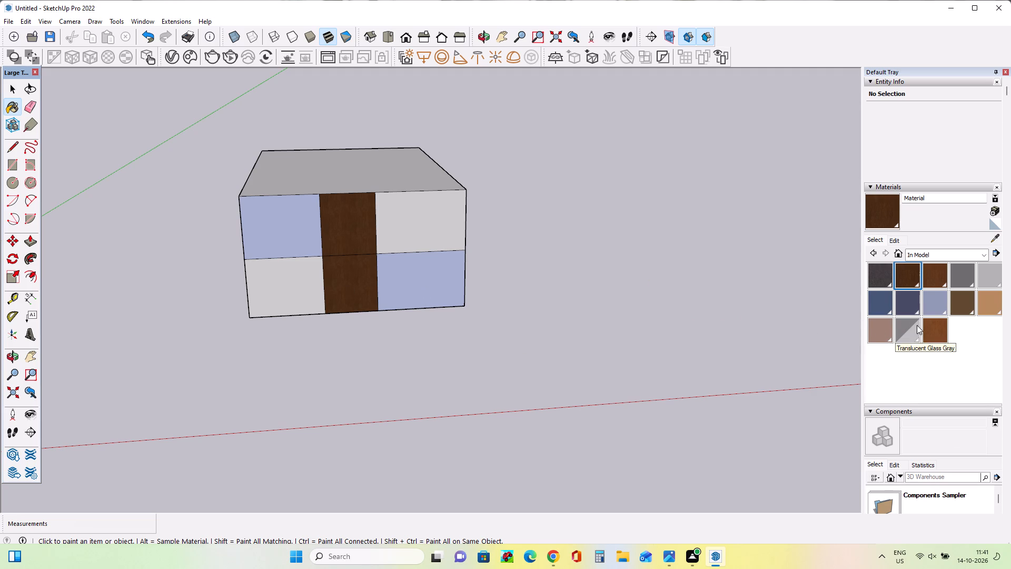
left_click(370, 301)
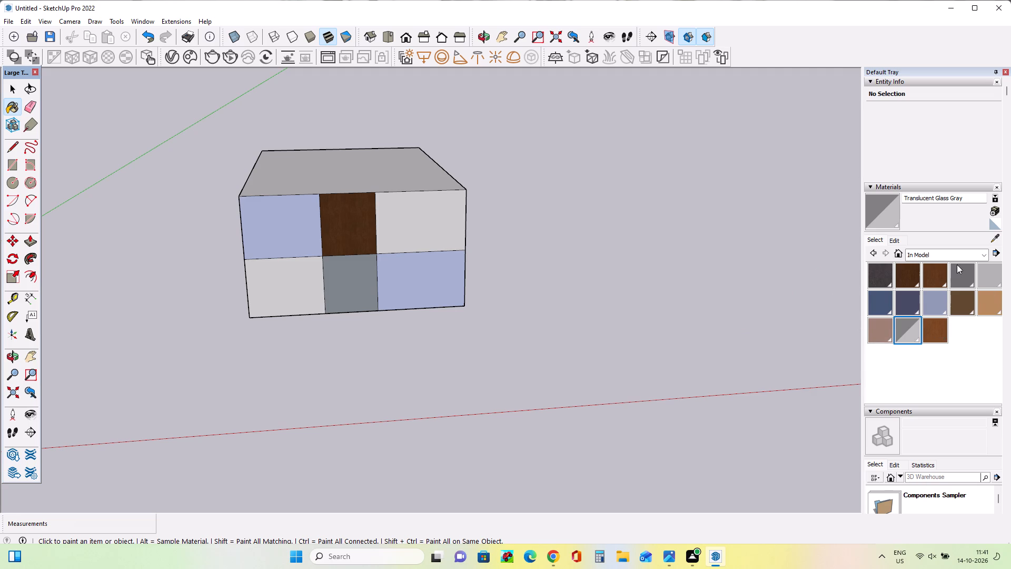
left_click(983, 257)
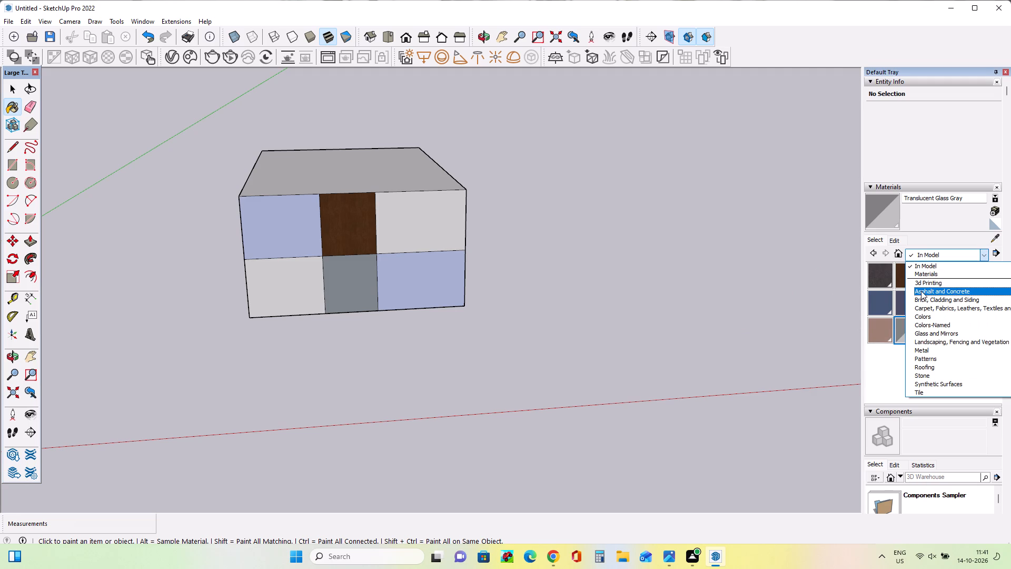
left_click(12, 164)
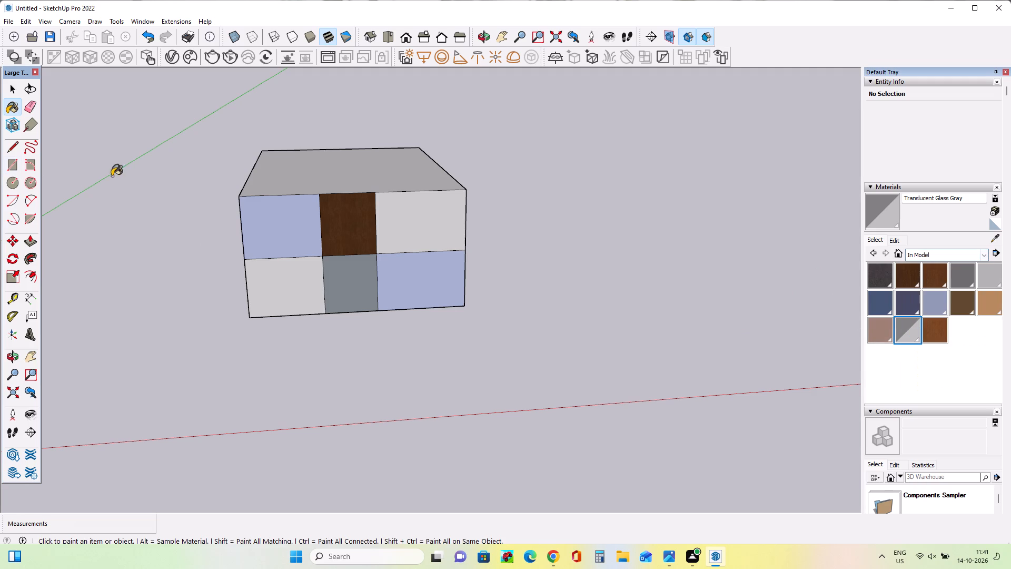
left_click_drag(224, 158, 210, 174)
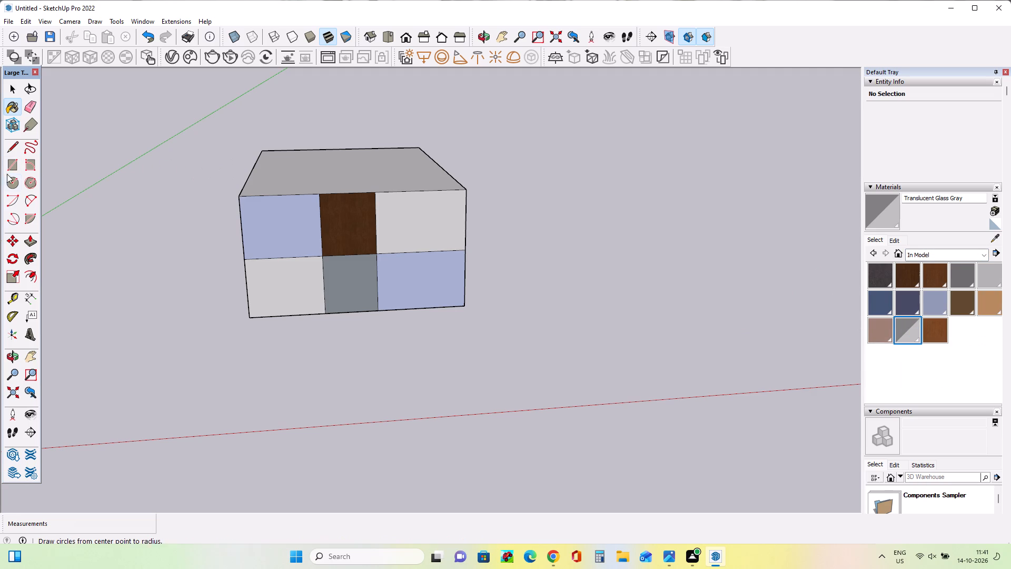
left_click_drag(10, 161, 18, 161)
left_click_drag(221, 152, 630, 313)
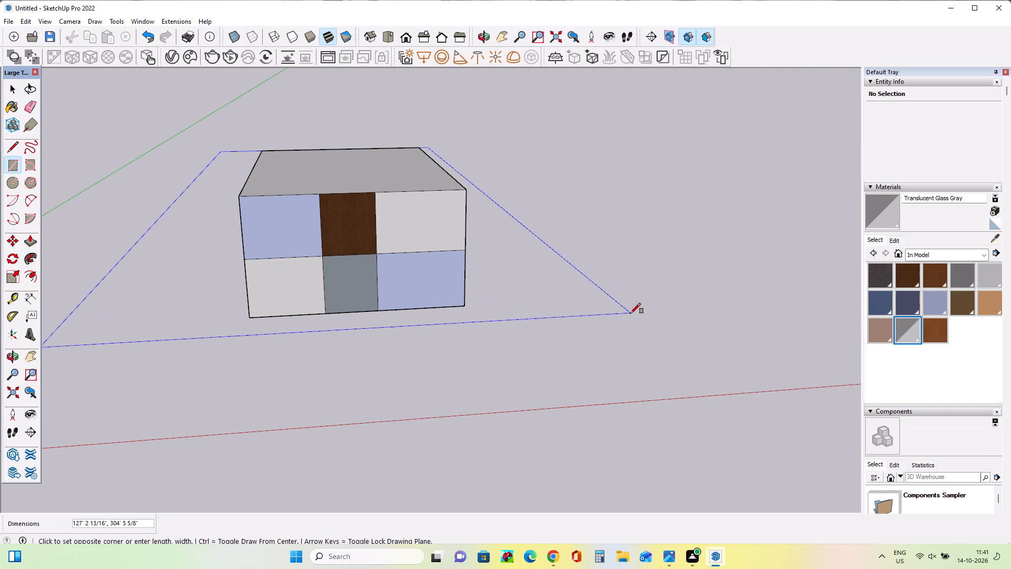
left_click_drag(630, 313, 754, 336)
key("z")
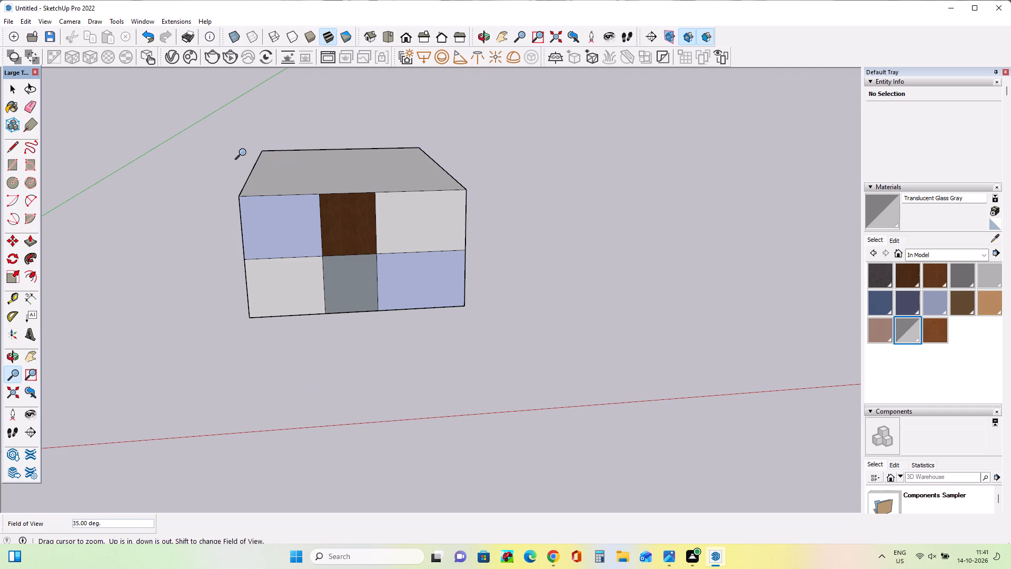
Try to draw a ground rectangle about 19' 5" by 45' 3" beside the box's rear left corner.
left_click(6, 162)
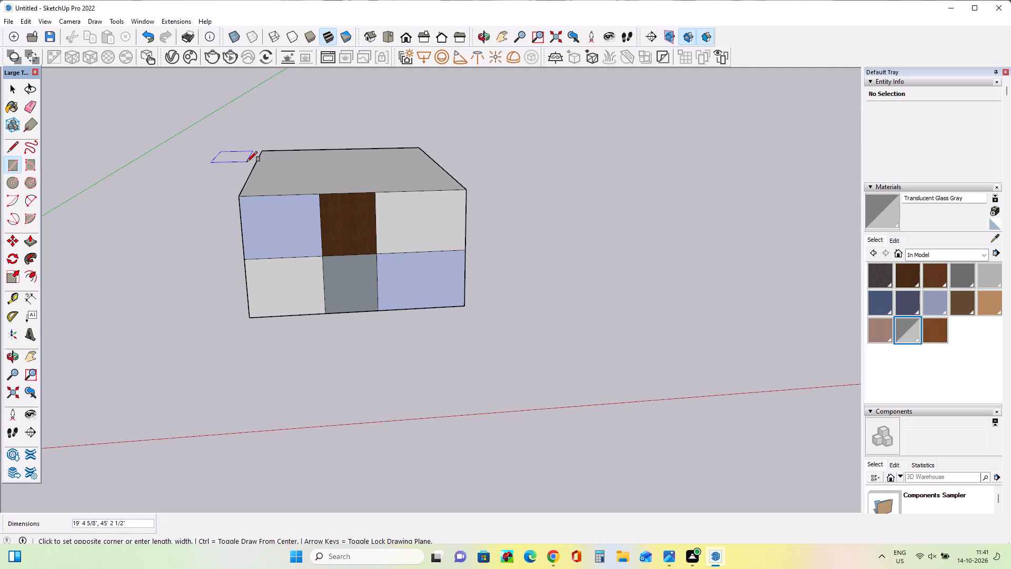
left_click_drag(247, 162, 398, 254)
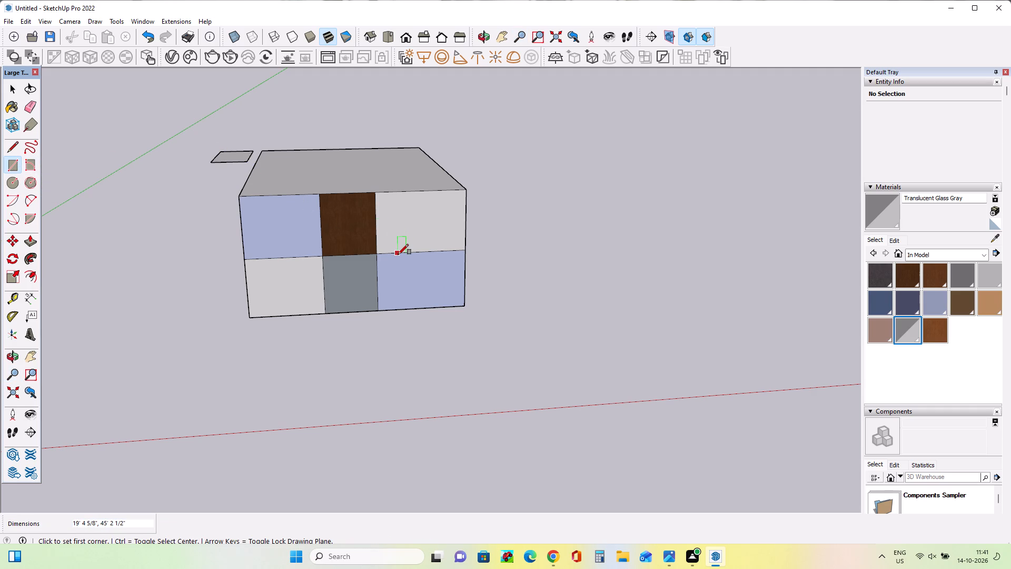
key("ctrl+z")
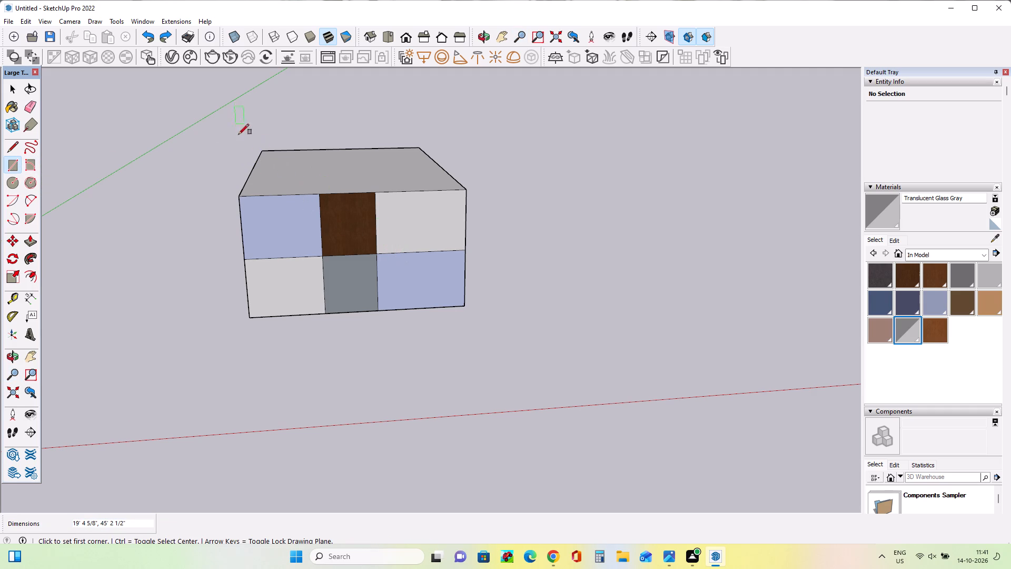
Draw a ground rectangle about 96' 2" by 365' 5" around the box, from behind it out to the red axis.
left_click_drag(256, 147, 579, 312)
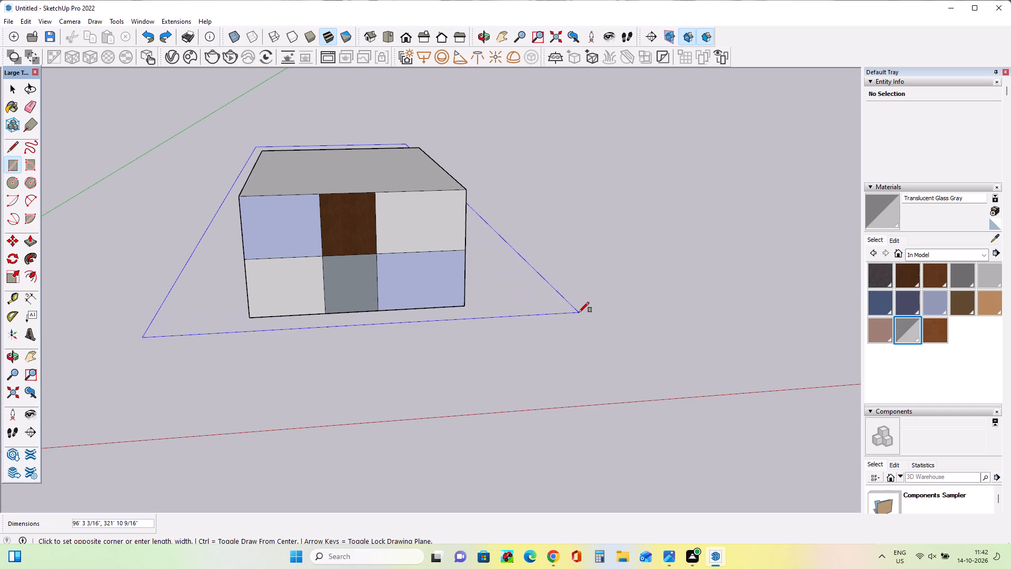
left_click_drag(579, 312, 667, 399)
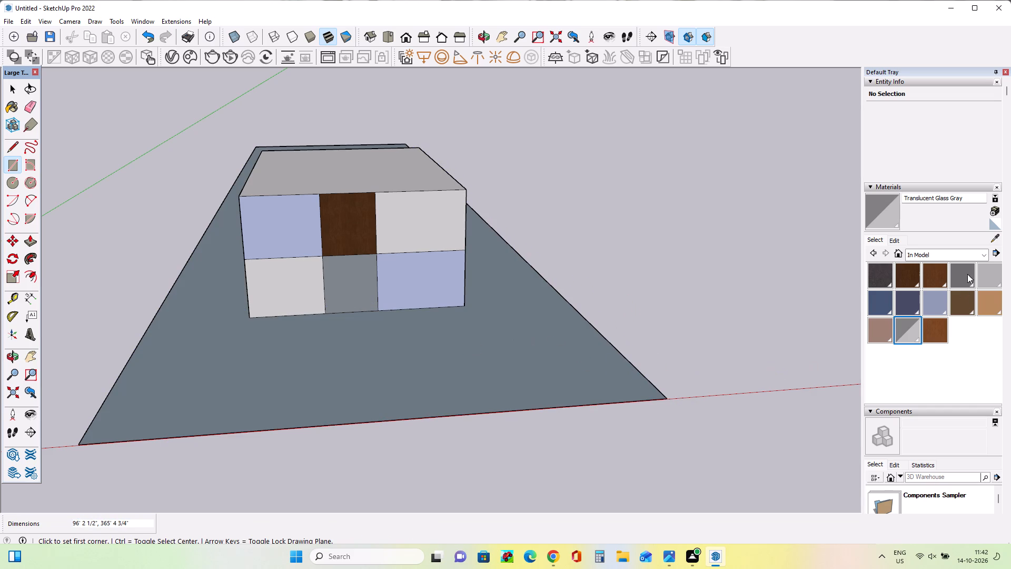
Paint the ground rectangle with Grass Dark Green from the Landscaping, Fencing and Vegetation materials.
left_click(983, 258)
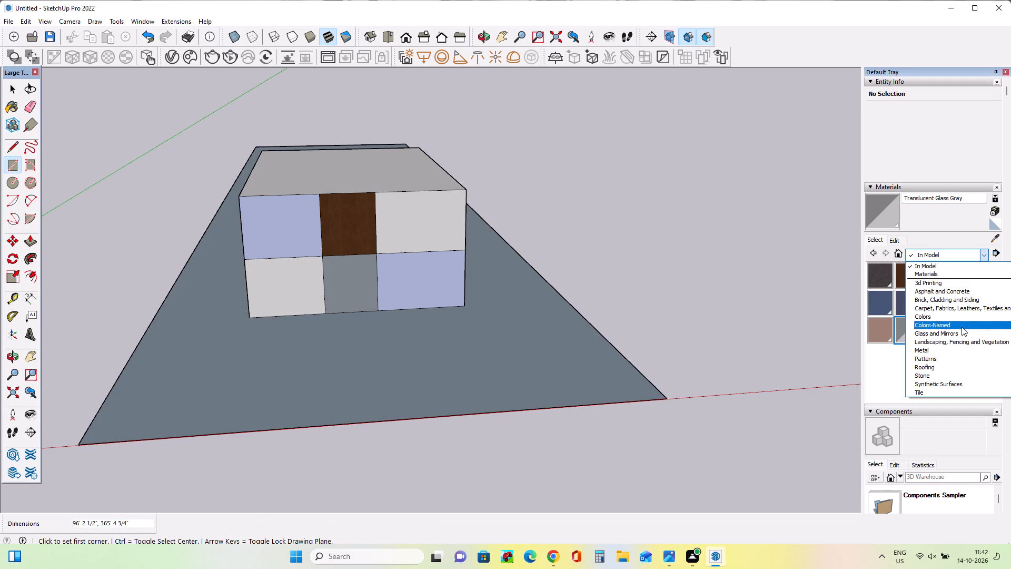
left_click(960, 338)
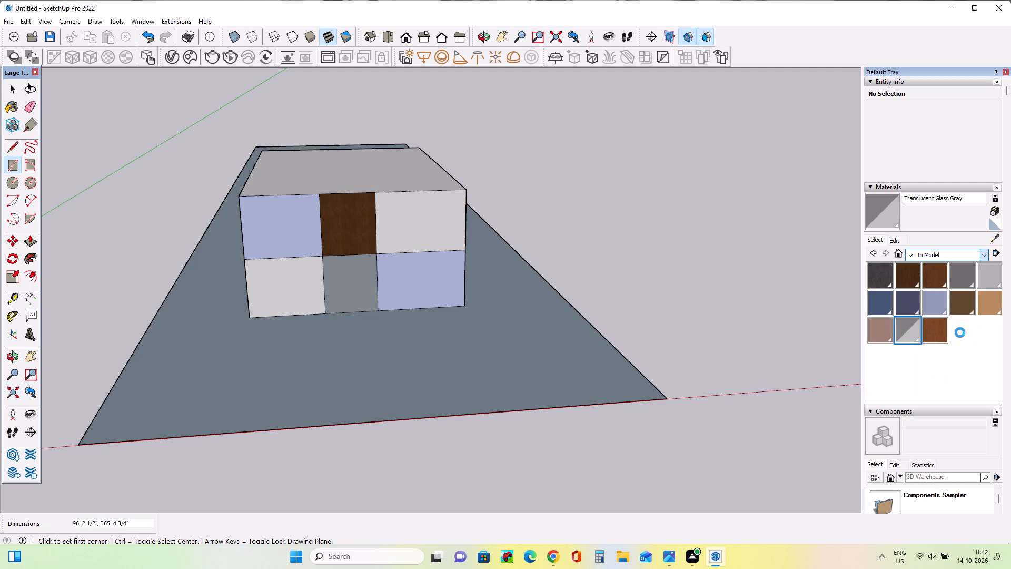
left_click(955, 327)
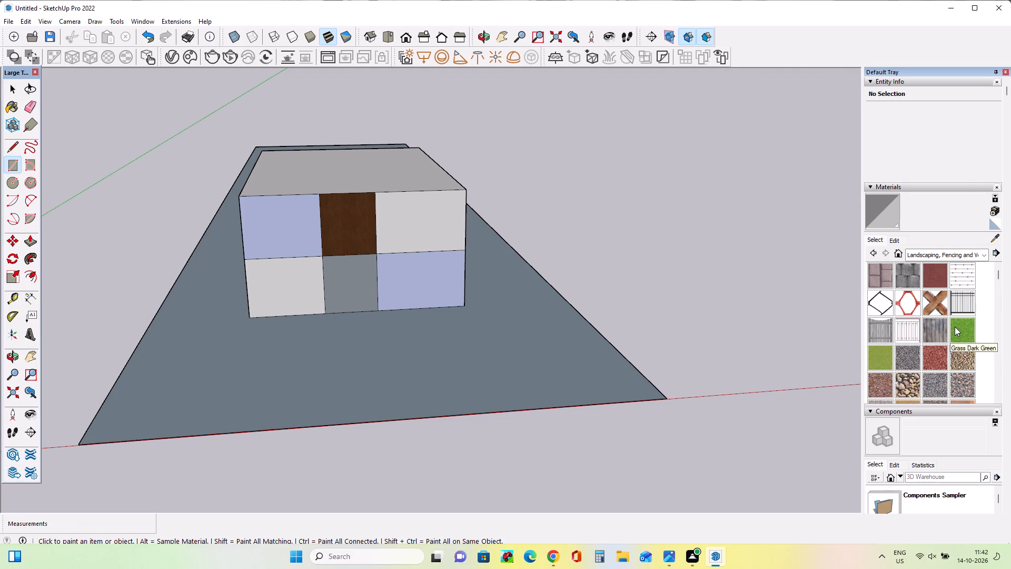
left_click(477, 347)
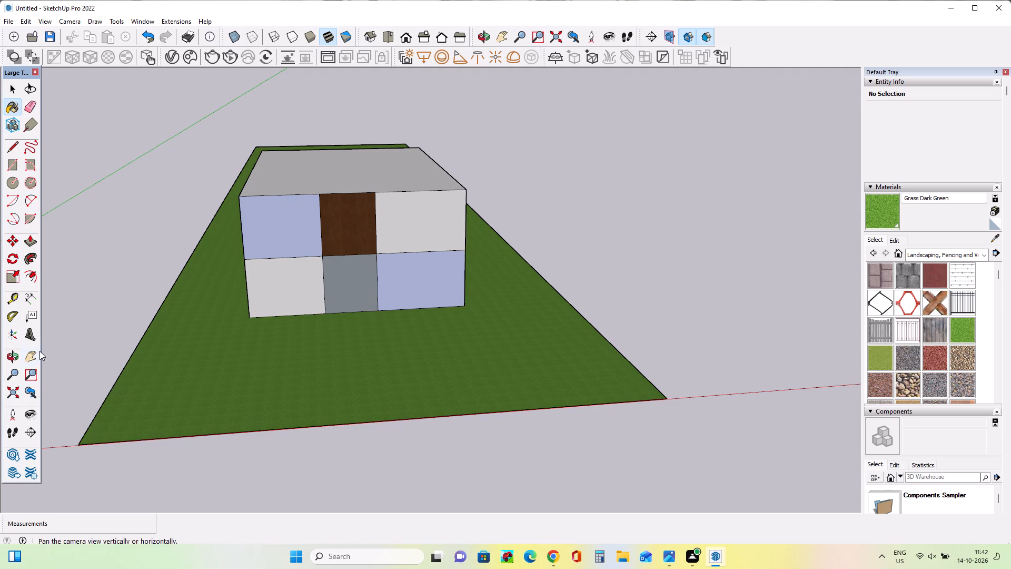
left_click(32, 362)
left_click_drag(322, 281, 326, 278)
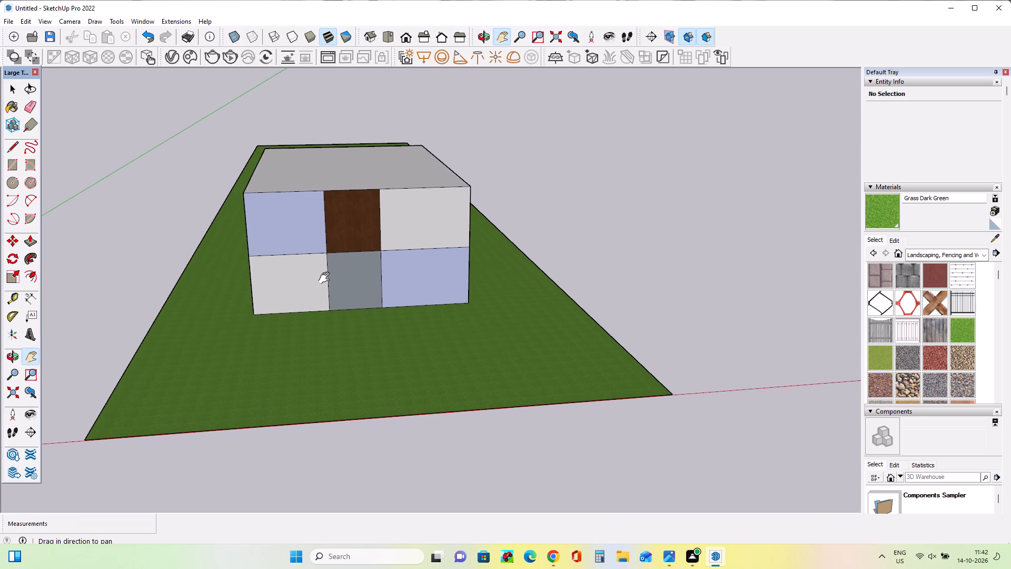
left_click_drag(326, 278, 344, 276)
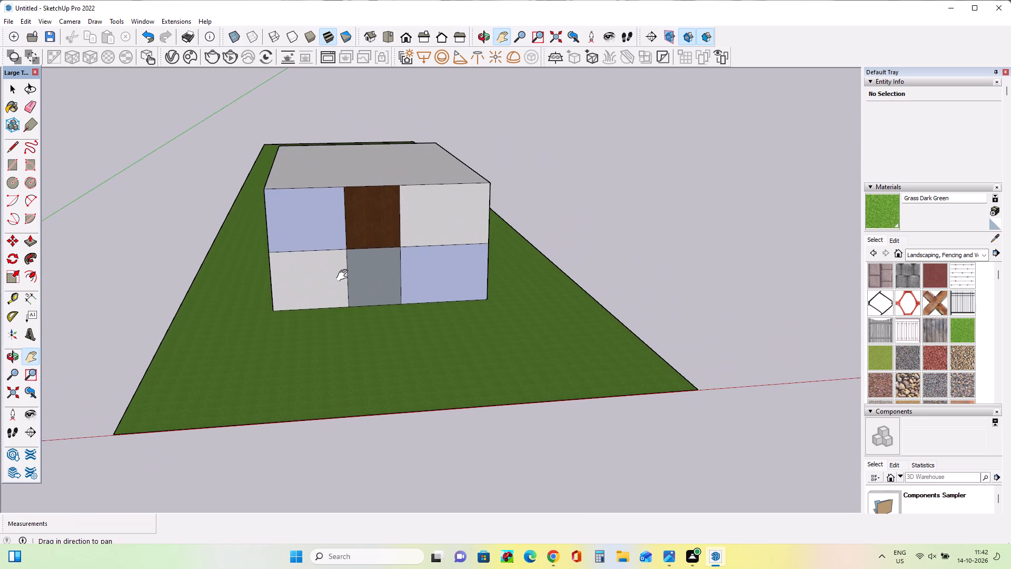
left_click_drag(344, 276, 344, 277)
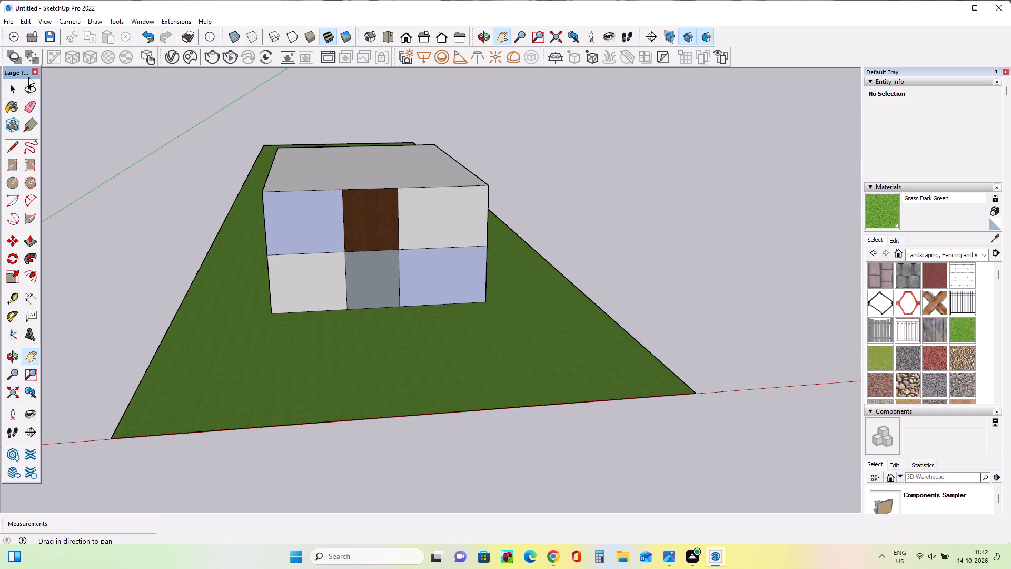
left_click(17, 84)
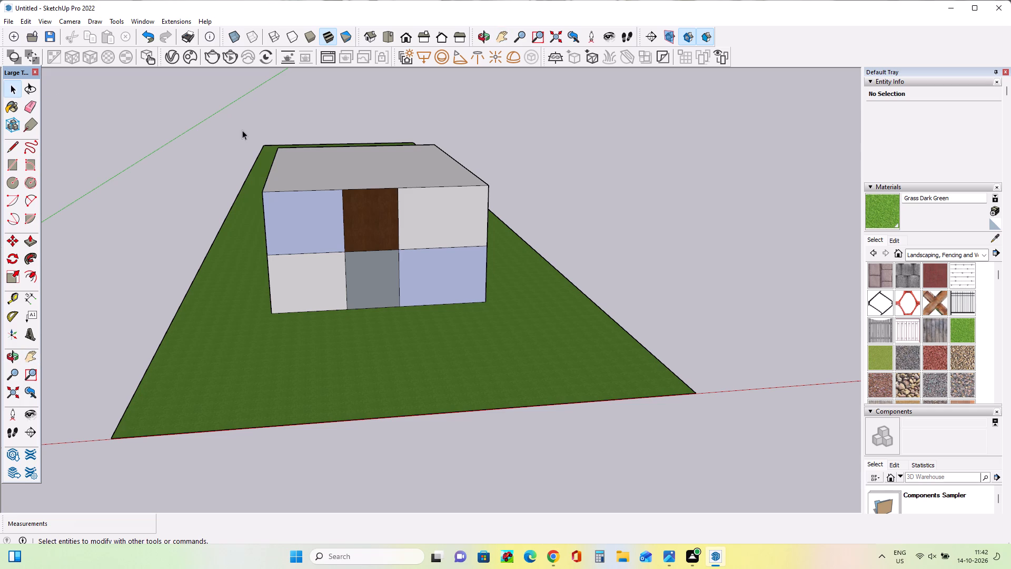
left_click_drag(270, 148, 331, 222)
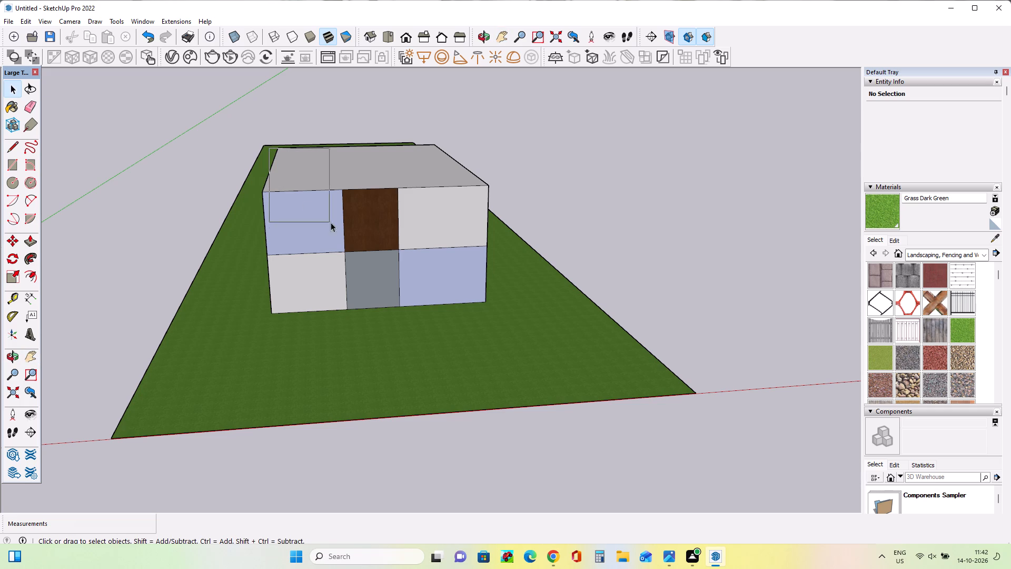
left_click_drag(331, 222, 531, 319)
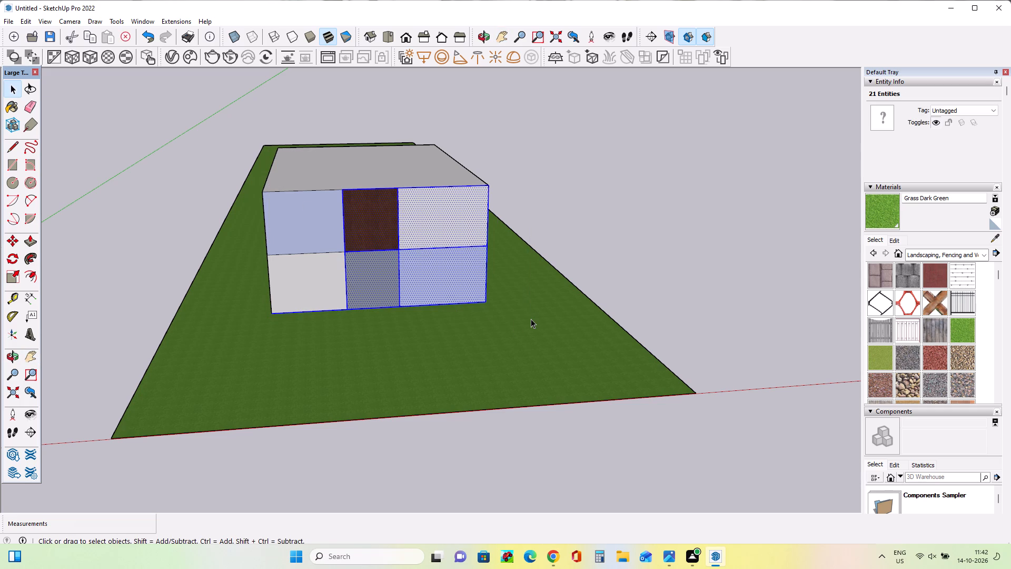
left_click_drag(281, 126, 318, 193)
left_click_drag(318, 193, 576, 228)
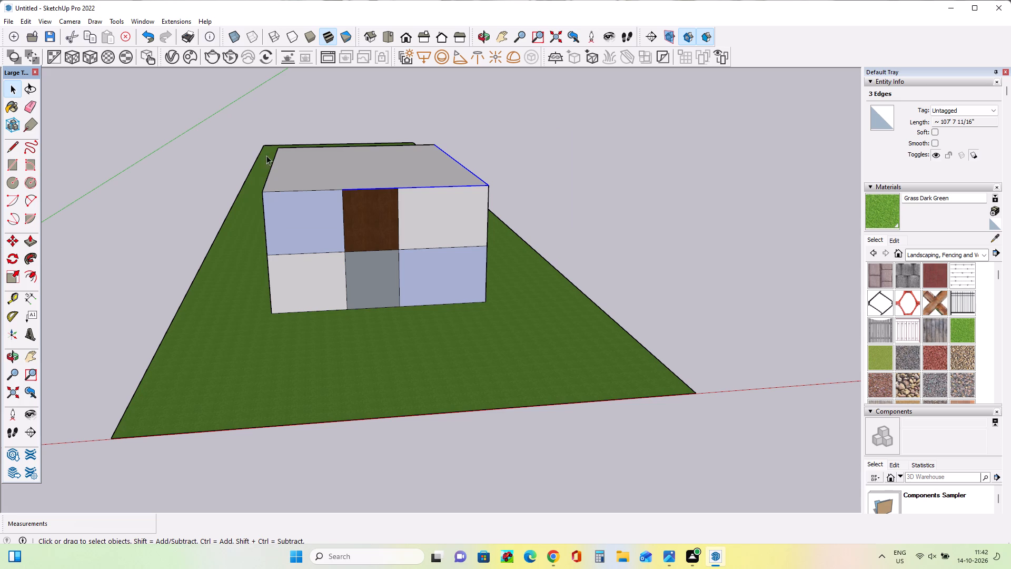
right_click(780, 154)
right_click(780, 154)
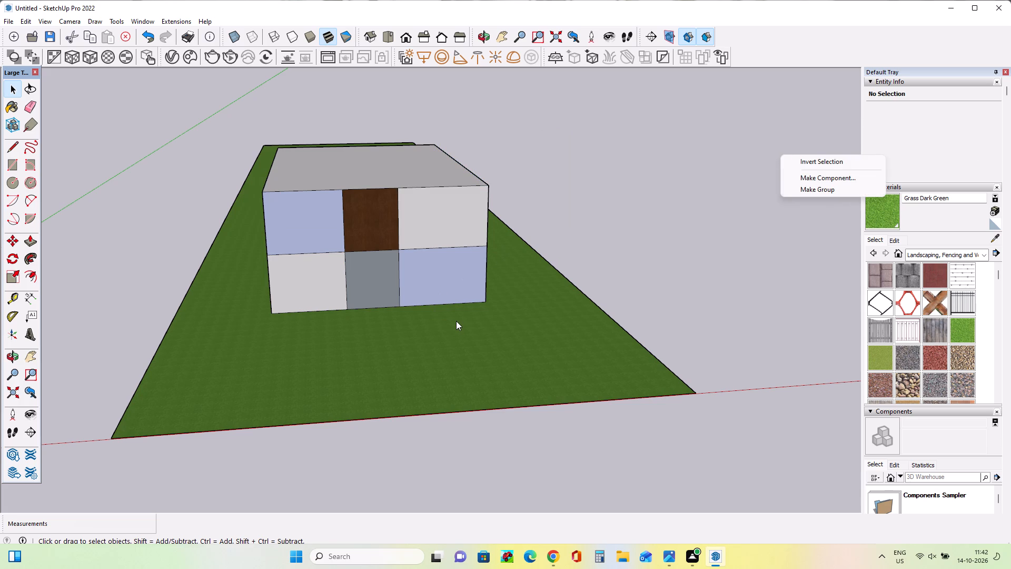
Undo the grass paint and the ground rectangle drawn around the box.
key("ctrl+z")
left_click(472, 311, "ctrl")
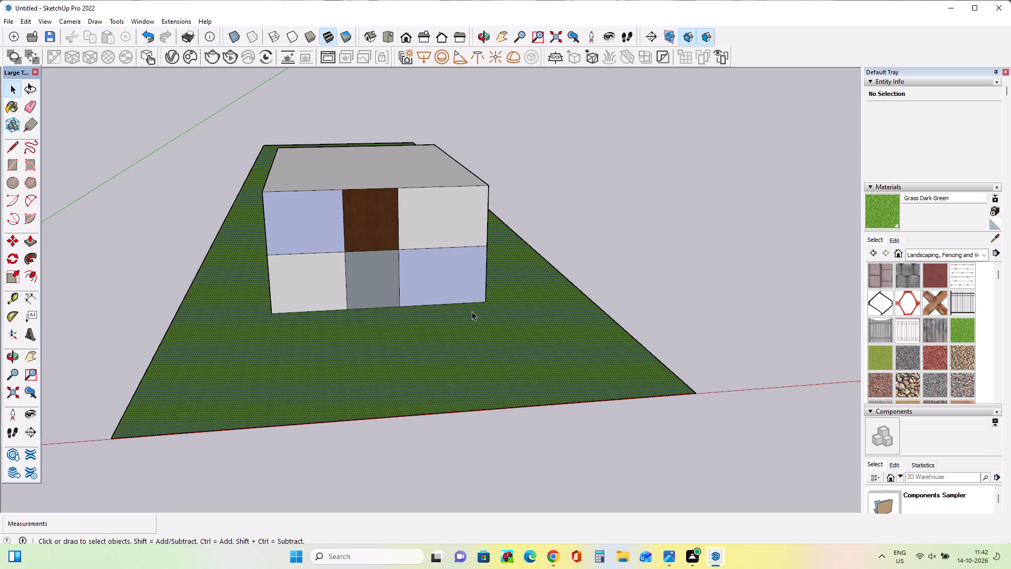
key("z")
key("z")
key("ctrl+z")
key("ctrl+z")
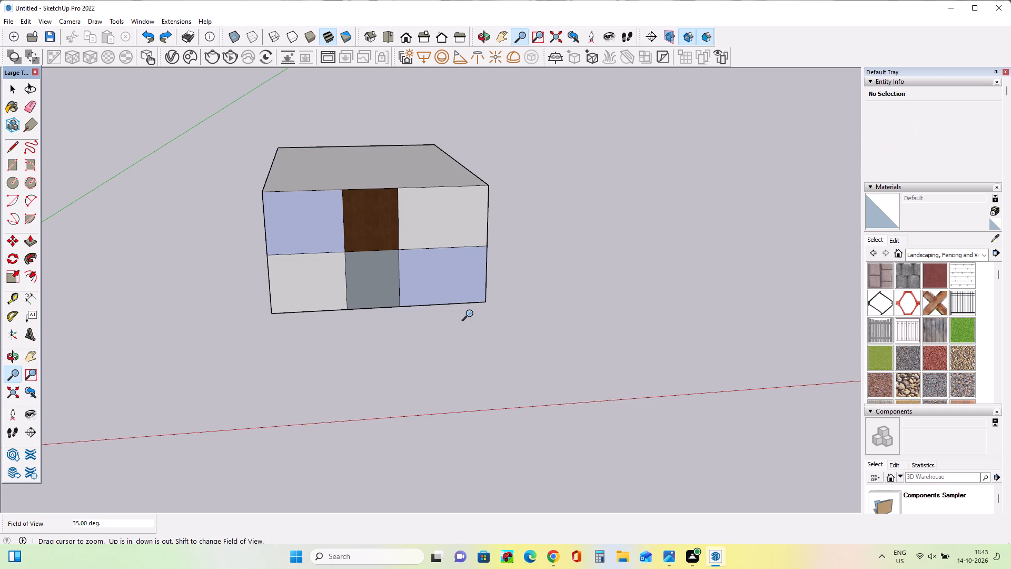
Move the whole box, with all its faces and edges, about 100' back, away from the red axis.
left_click(11, 86)
left_click_drag(266, 139, 285, 157)
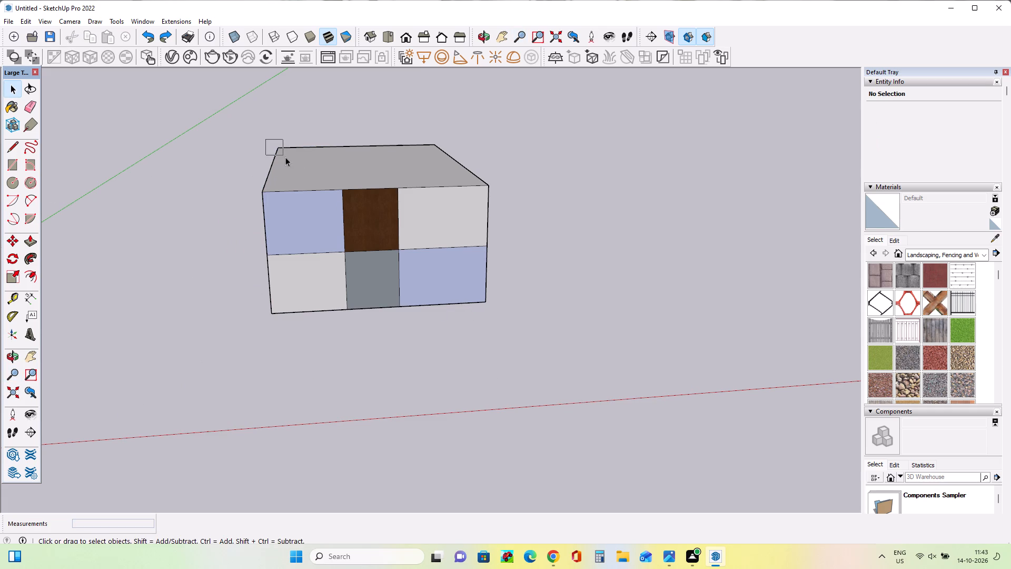
left_click_drag(285, 157, 591, 320)
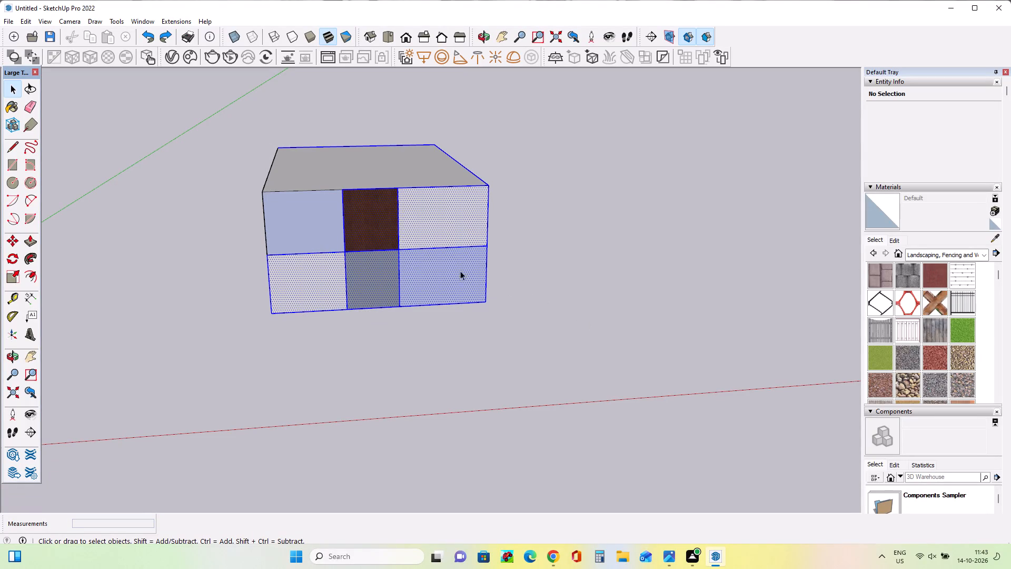
left_click_drag(274, 142, 411, 247)
left_click_drag(251, 103, 557, 316)
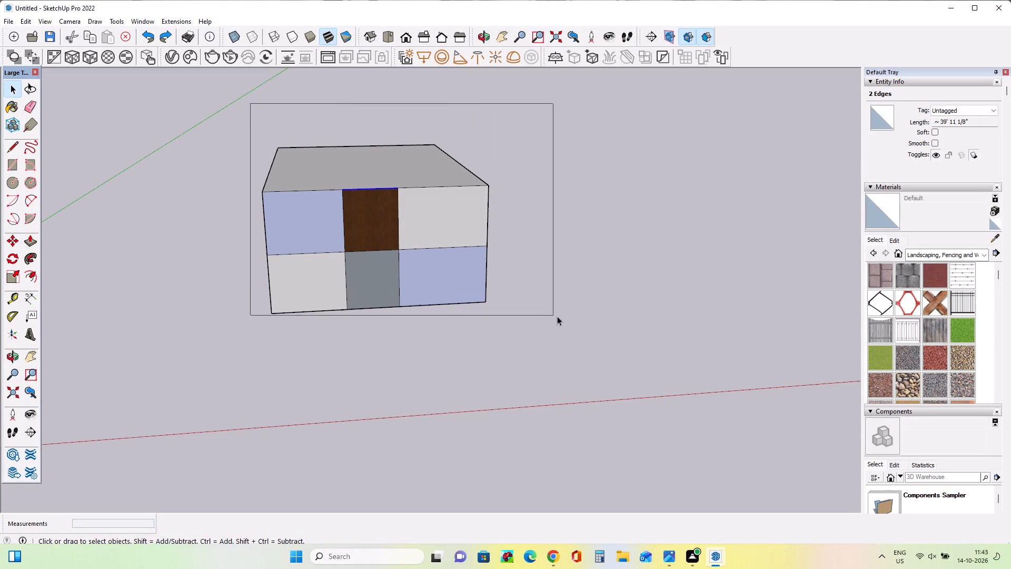
left_click_drag(557, 316, 573, 331)
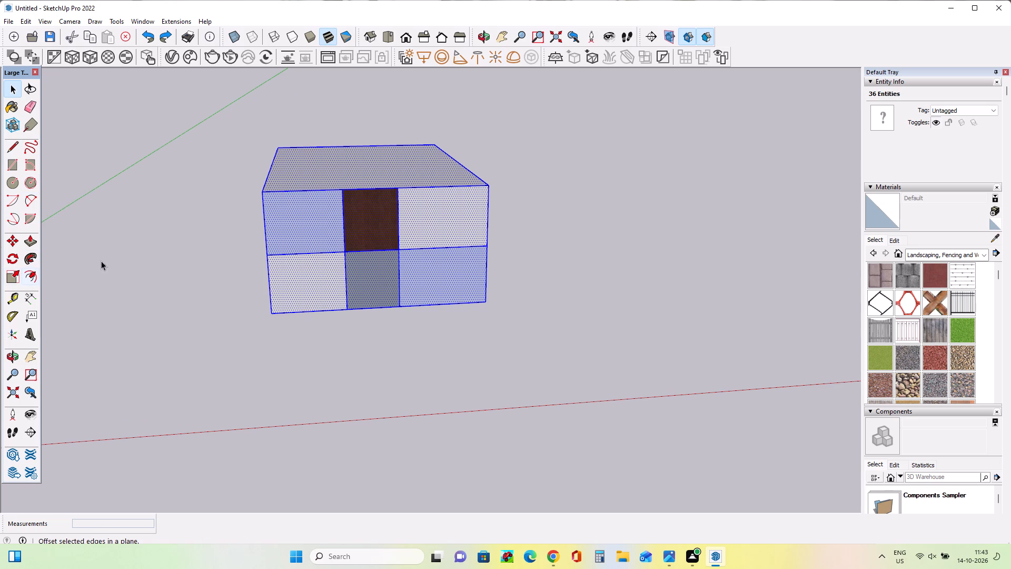
left_click(11, 244)
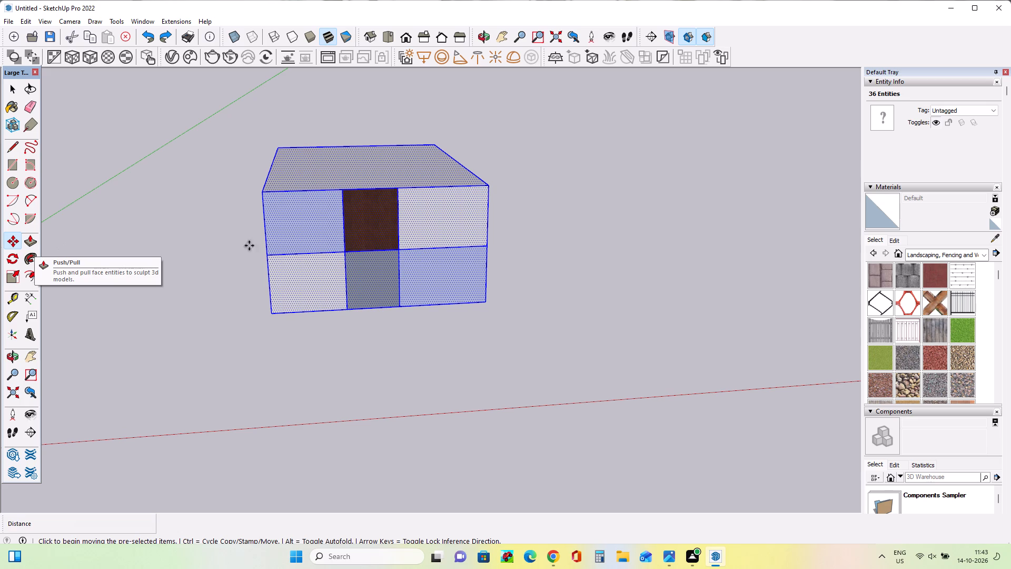
left_click_drag(360, 265, 375, 156)
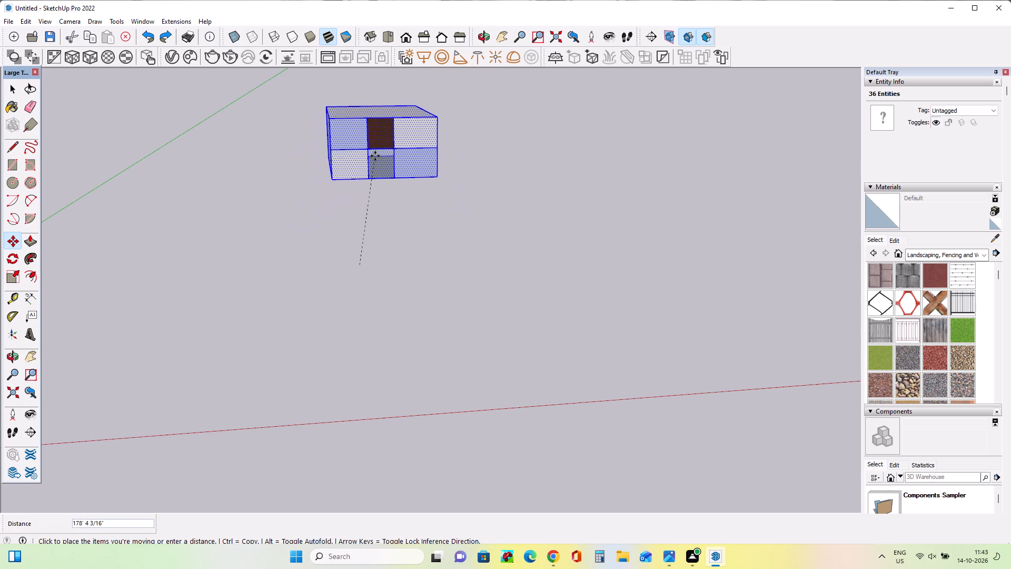
left_click_drag(375, 156, 377, 186)
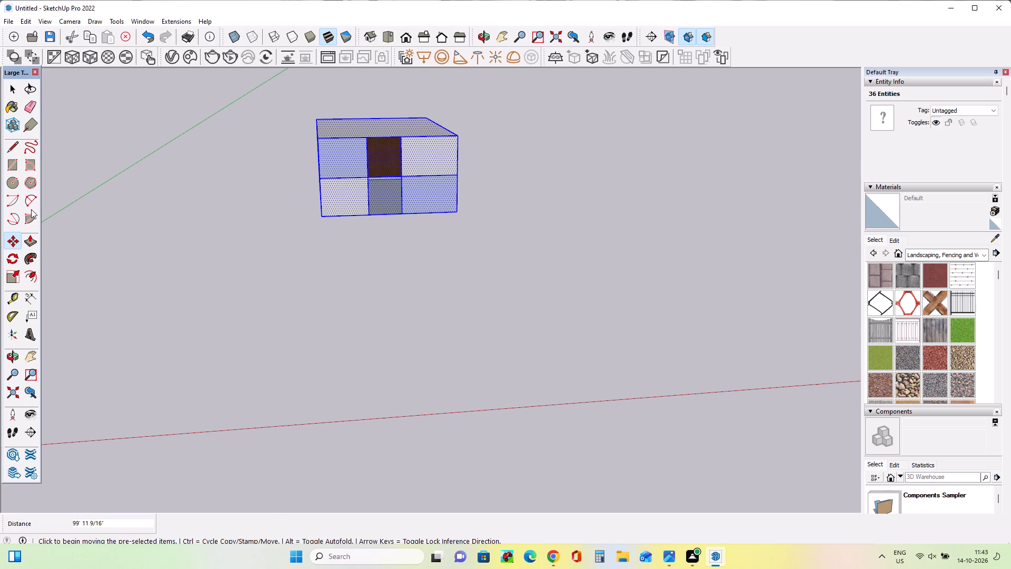
Draw a ground rectangle about 88' 7" by 420' 5" around the moved box, from beside its rear left corner out to the red axis.
left_click(12, 177)
left_click(14, 159)
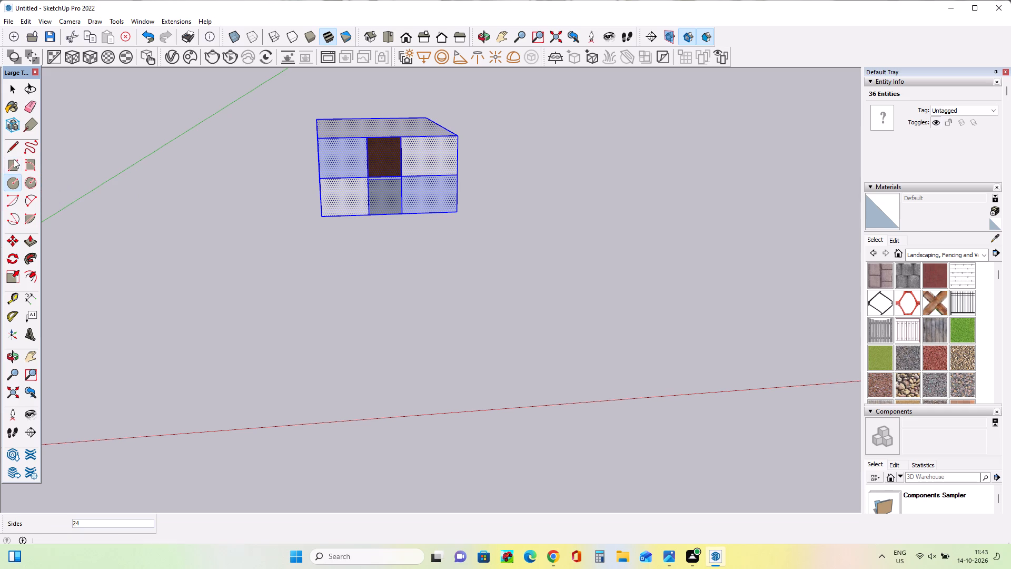
right_click(308, 170)
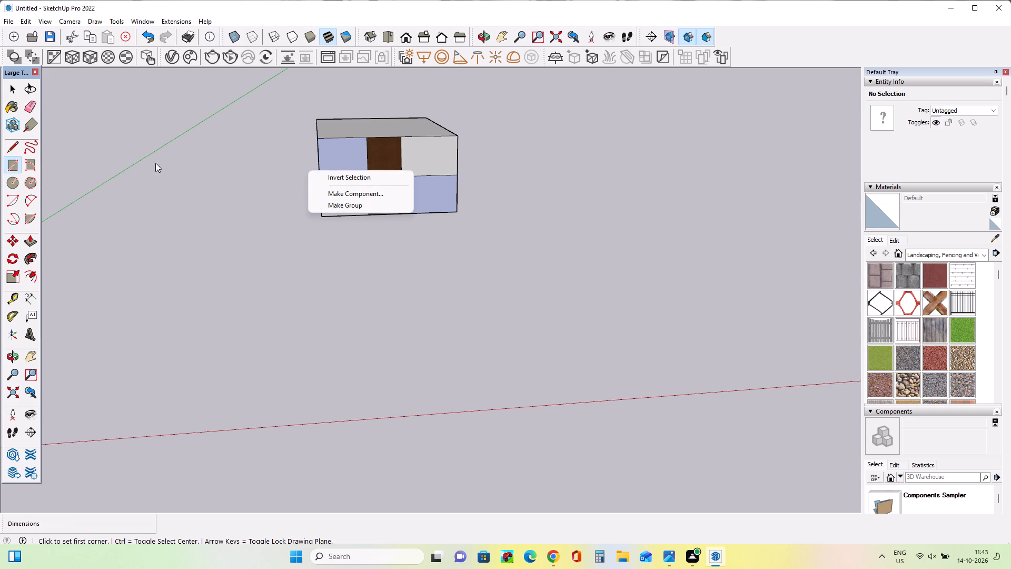
left_click(6, 161)
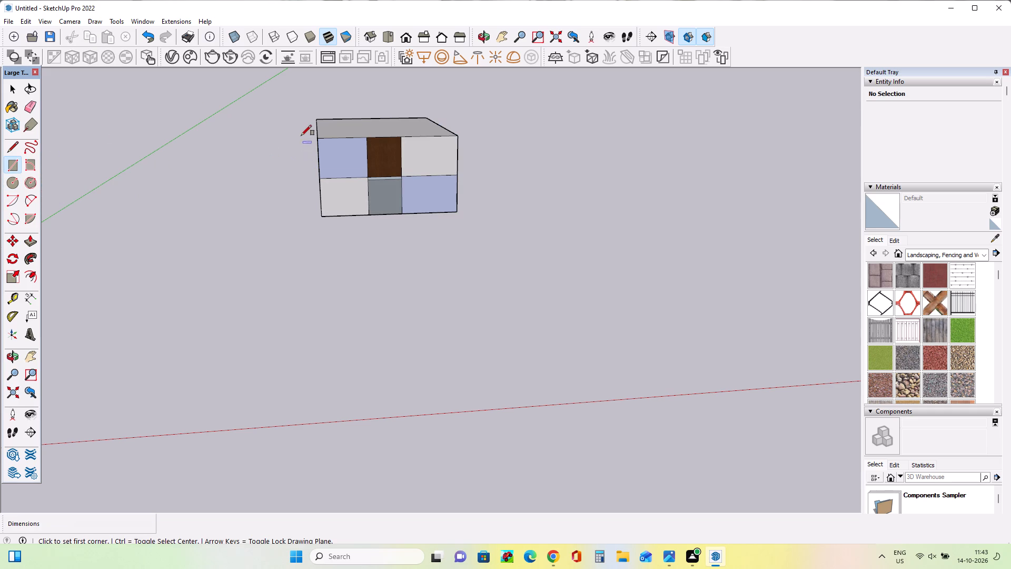
left_click_drag(301, 135, 679, 367)
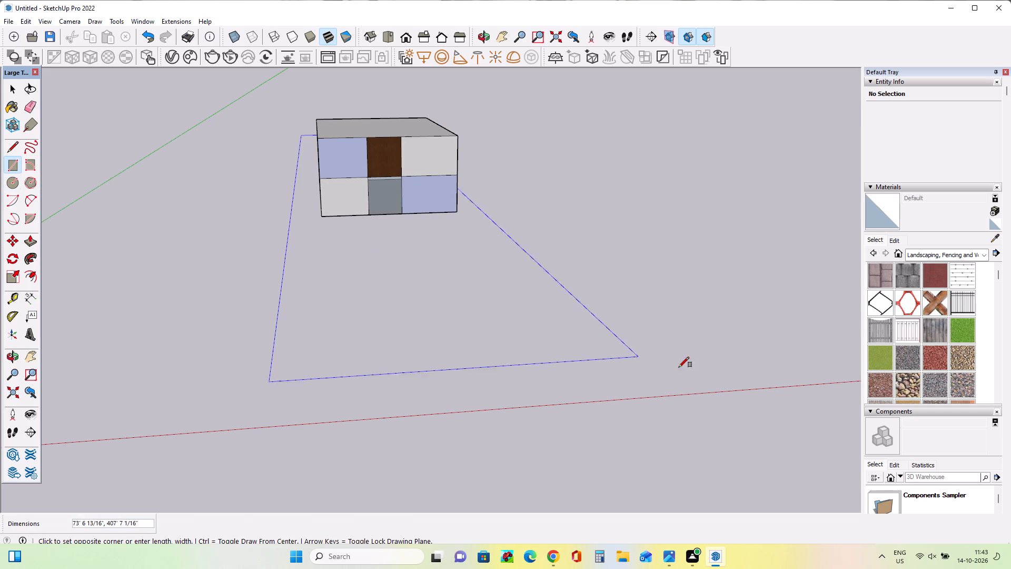
left_click_drag(679, 367, 778, 382)
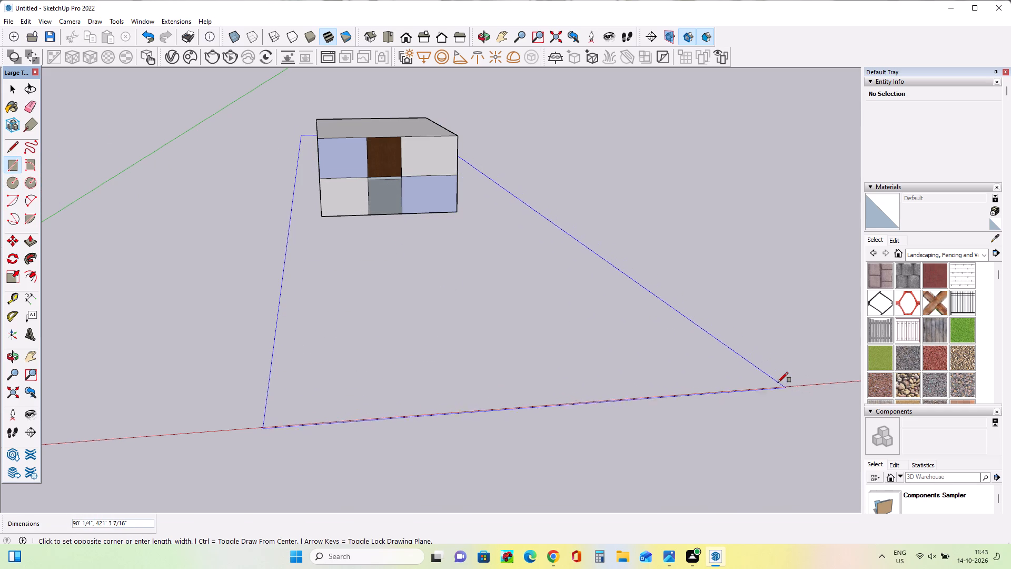
left_click_drag(778, 382, 775, 387)
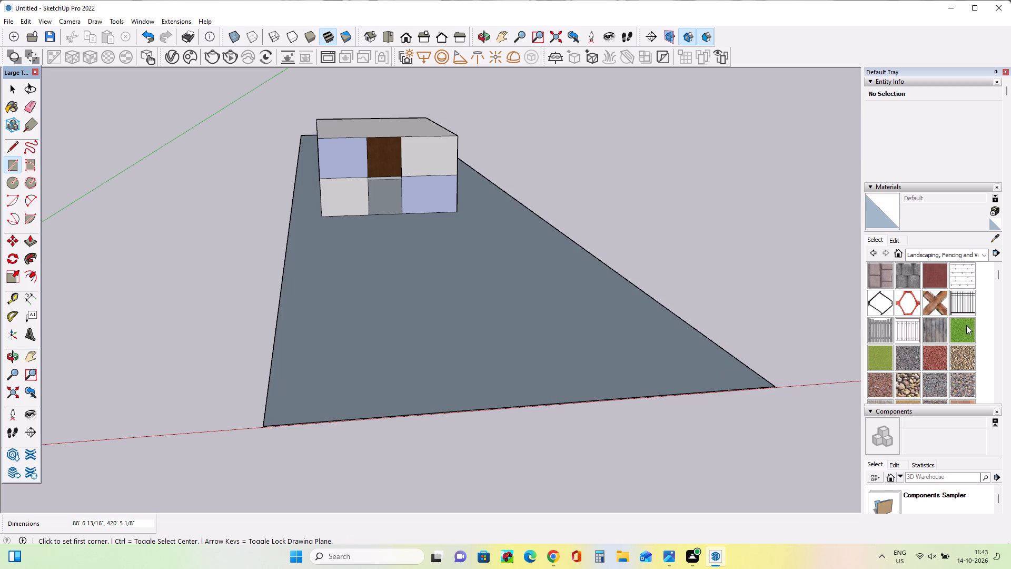
Paint the new ground rectangle with Grass Dark Green.
left_click_drag(966, 325, 951, 325)
left_click(641, 344)
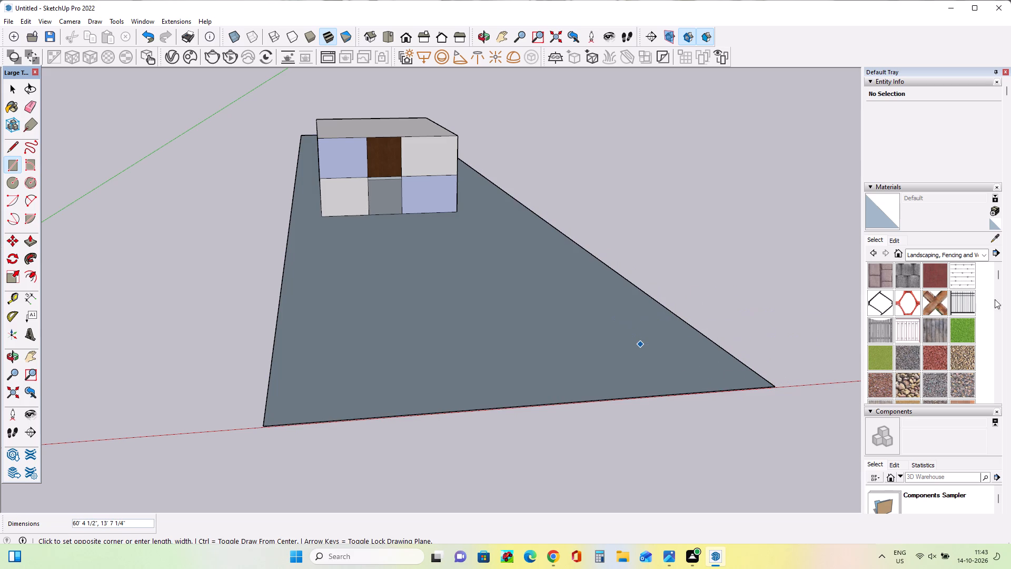
left_click(969, 325)
left_click(679, 360)
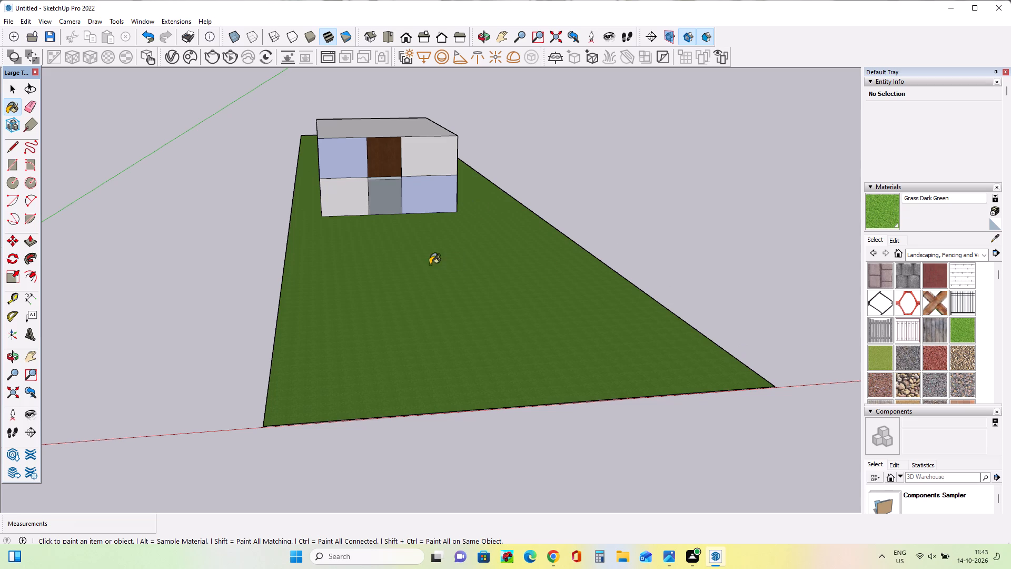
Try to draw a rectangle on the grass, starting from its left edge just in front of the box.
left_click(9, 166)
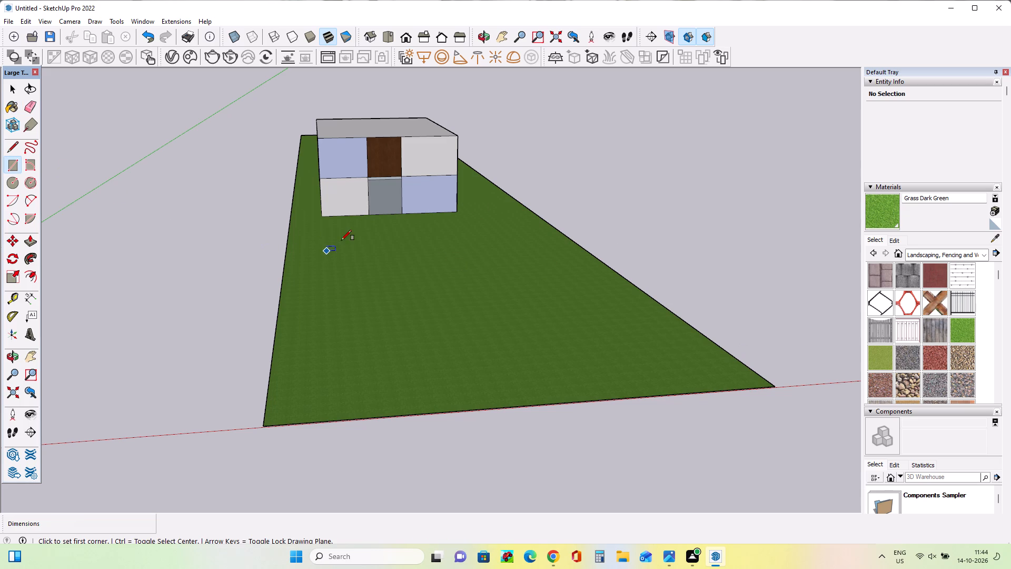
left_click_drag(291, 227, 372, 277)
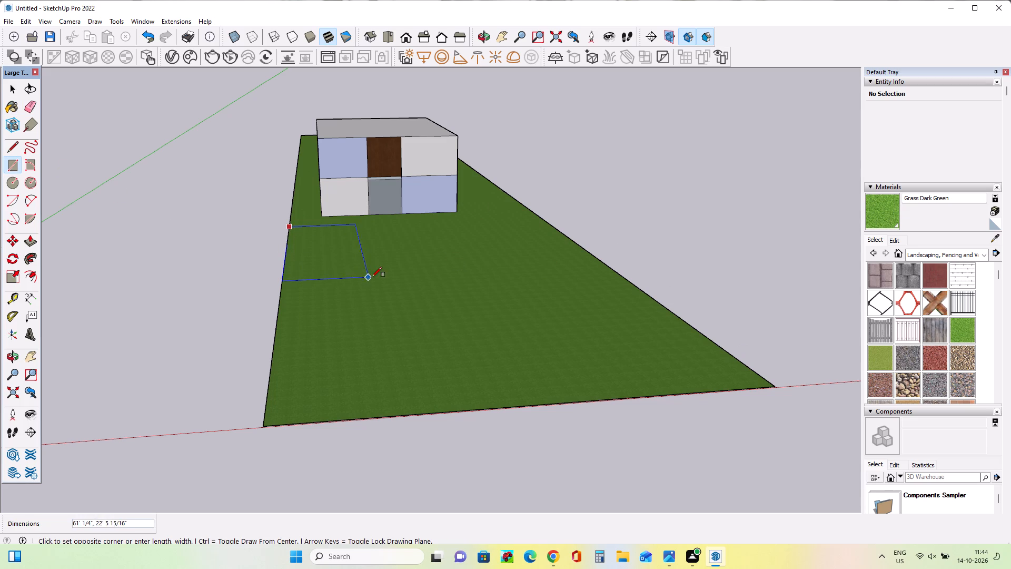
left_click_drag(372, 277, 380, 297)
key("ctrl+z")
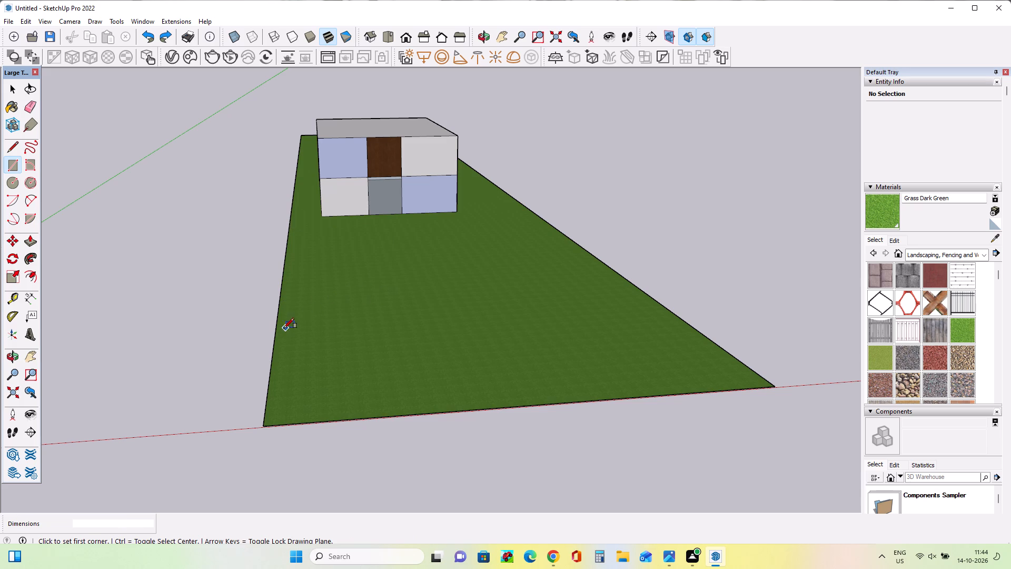
Draw two rectangles along the grass's left edge, about 30' 2" by 30' 2" near the front corner and about 46' by 30' 10" behind it.
left_click_drag(275, 339, 384, 417)
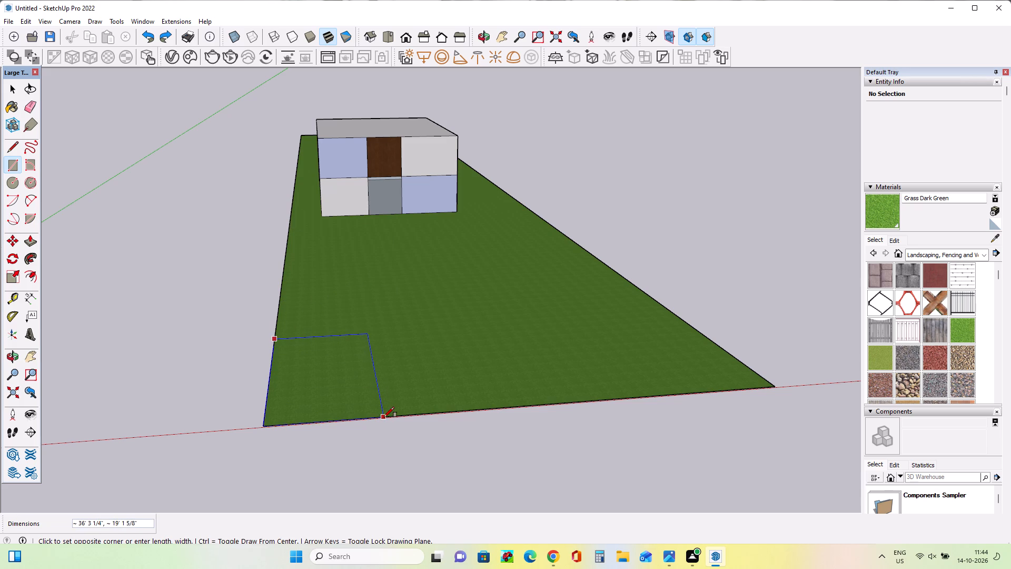
left_click_drag(384, 417, 417, 409)
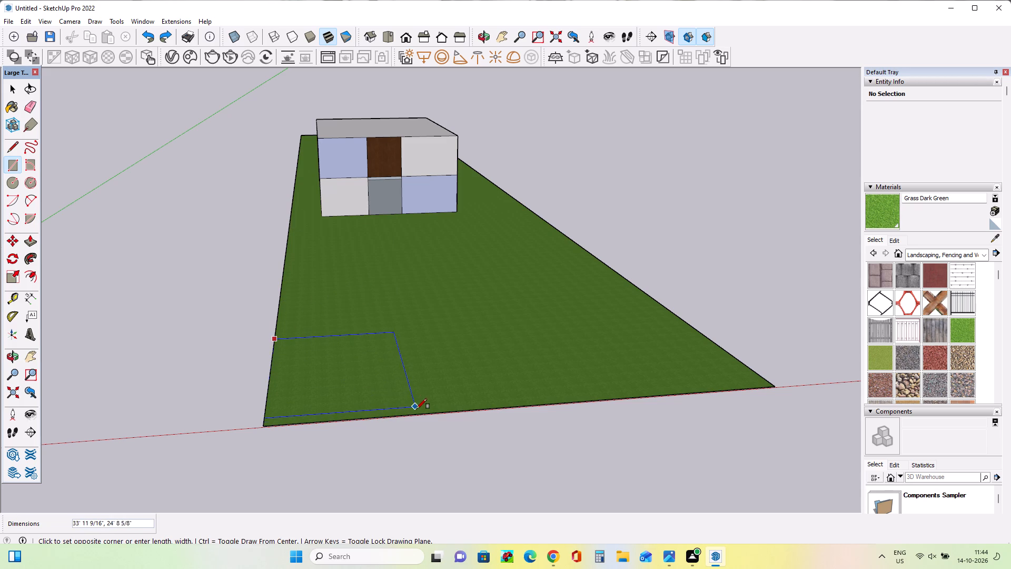
left_click_drag(417, 409, 444, 380)
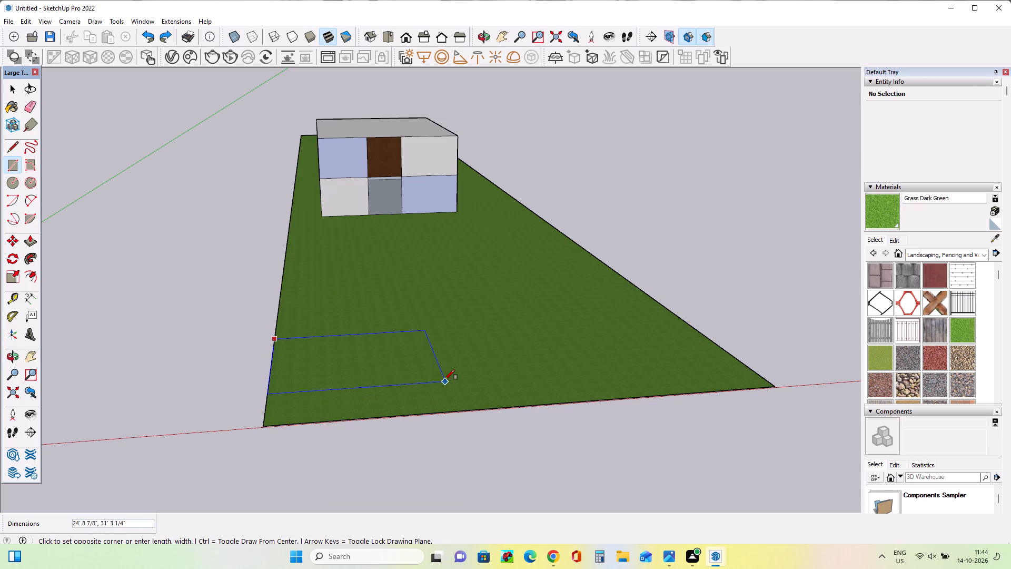
left_click_drag(444, 380, 442, 395)
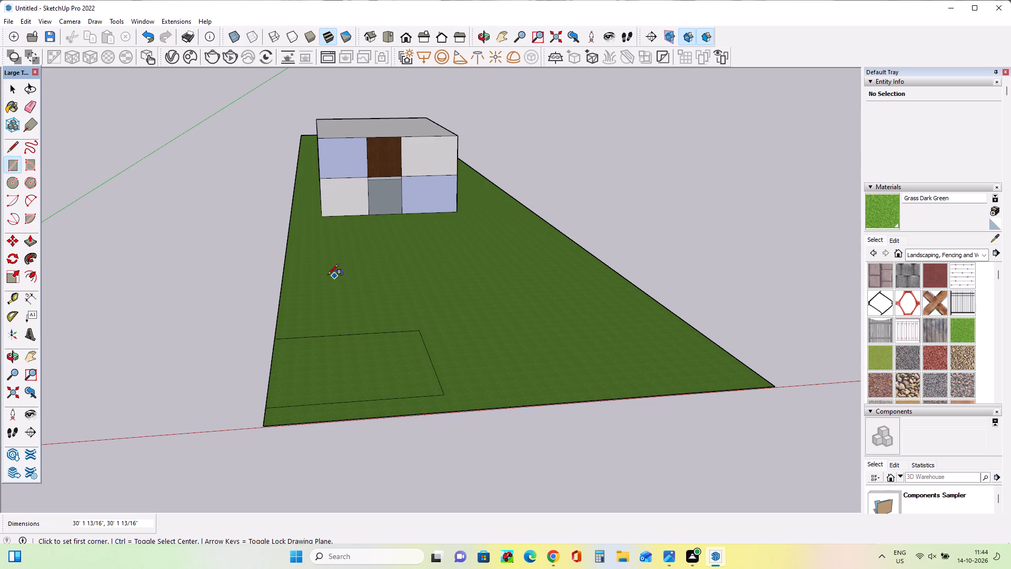
left_click_drag(286, 259, 299, 270)
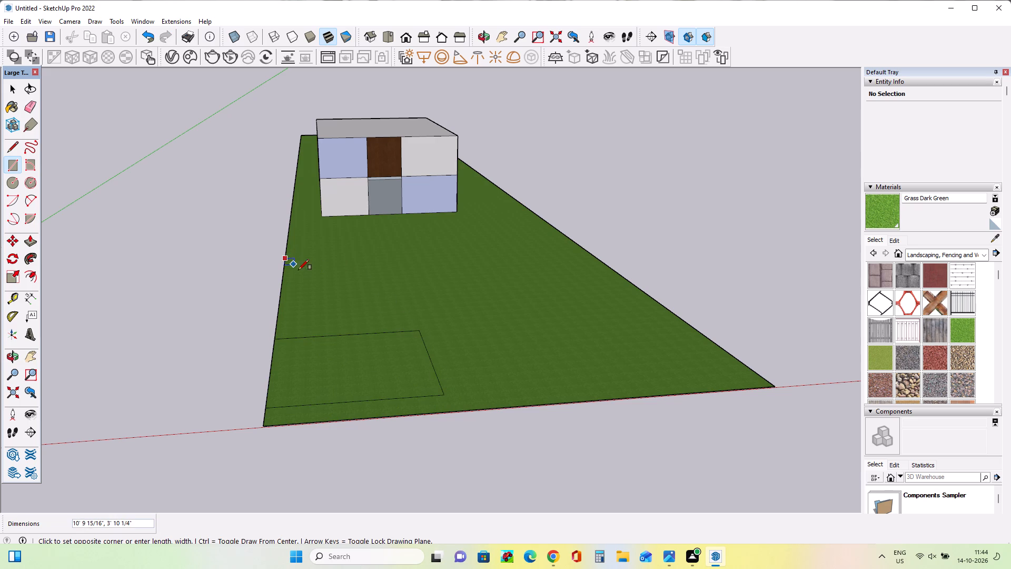
left_click_drag(299, 270, 413, 307)
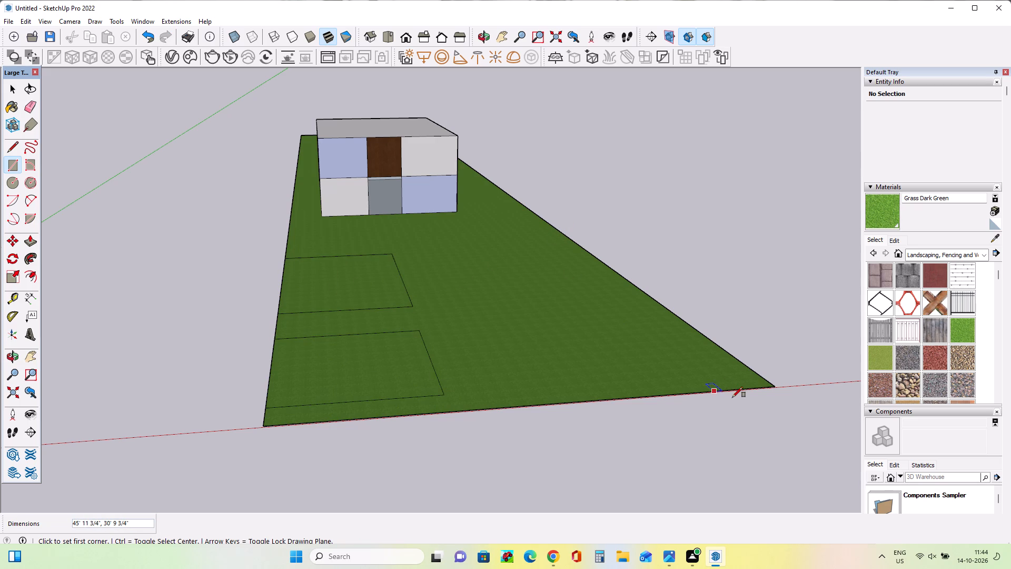
Draw a rectangle about 29' by 22' on the grass's right edge, near the front right corner.
left_click_drag(765, 379, 645, 346)
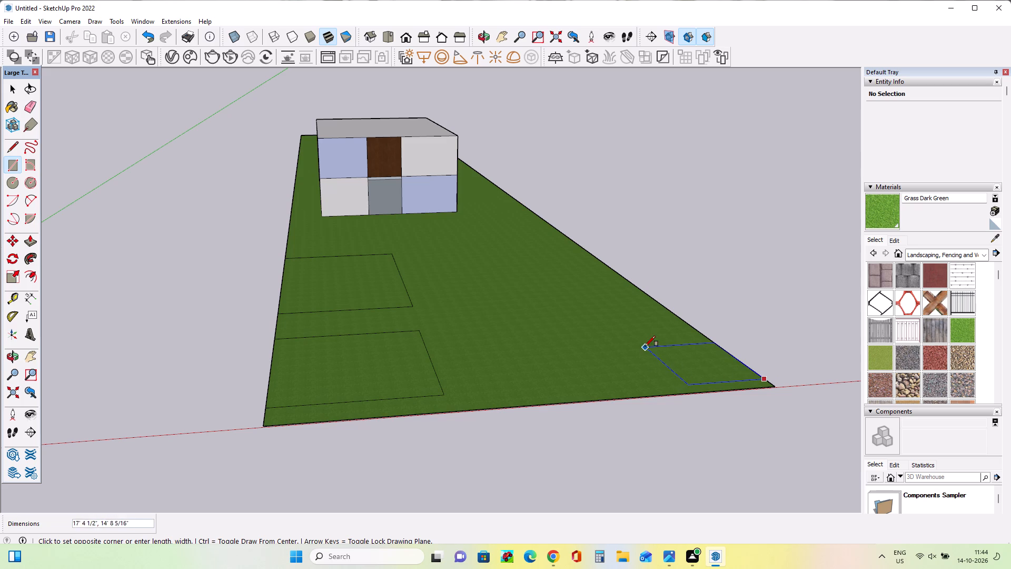
left_click_drag(645, 346, 583, 328)
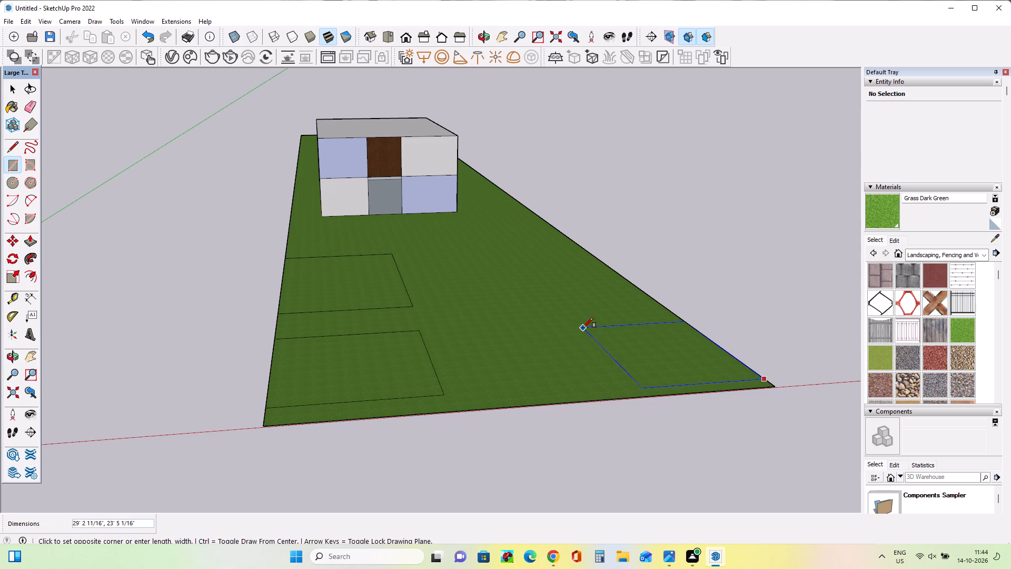
left_click_drag(583, 328, 590, 328)
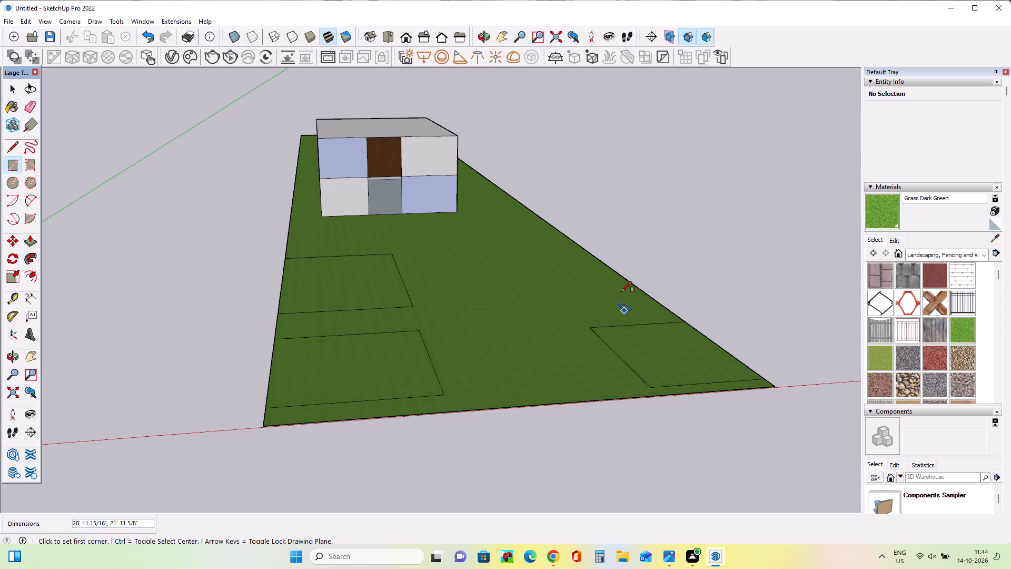
Draw a rectangle about 46' 2" by 20' 3" on the grass's right edge, behind the front right plot.
left_click_drag(580, 246, 571, 249)
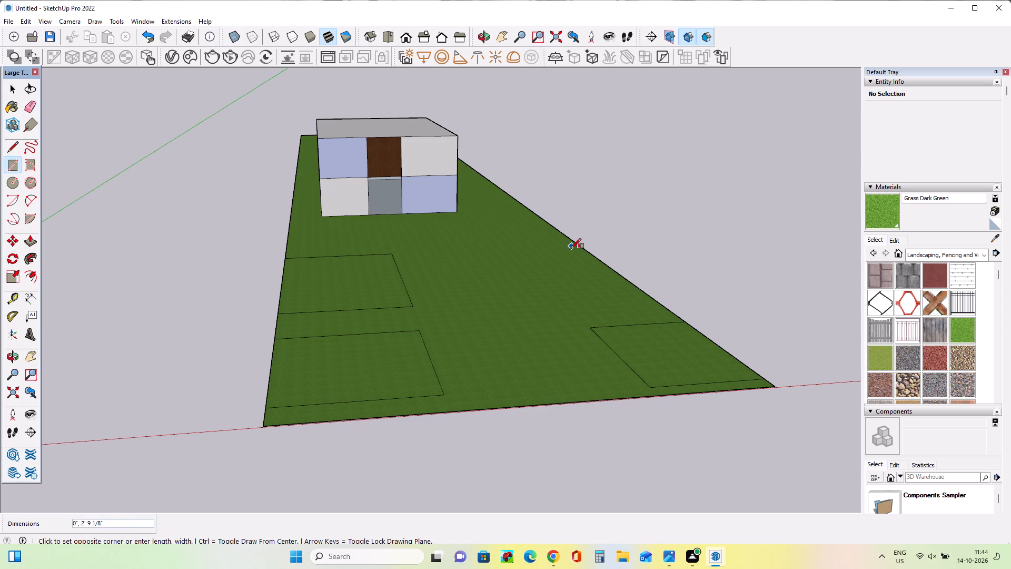
left_click_drag(571, 249, 568, 299)
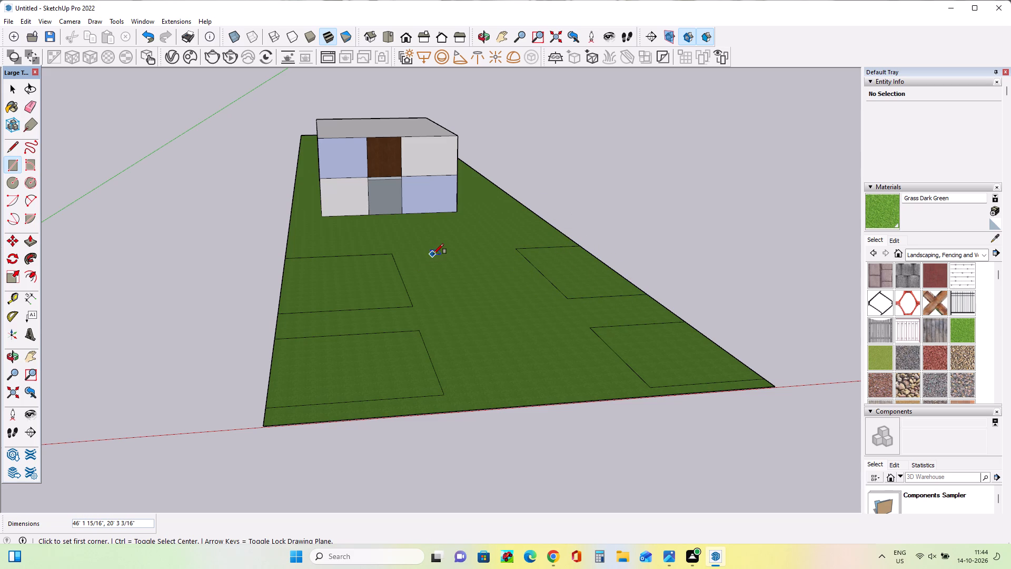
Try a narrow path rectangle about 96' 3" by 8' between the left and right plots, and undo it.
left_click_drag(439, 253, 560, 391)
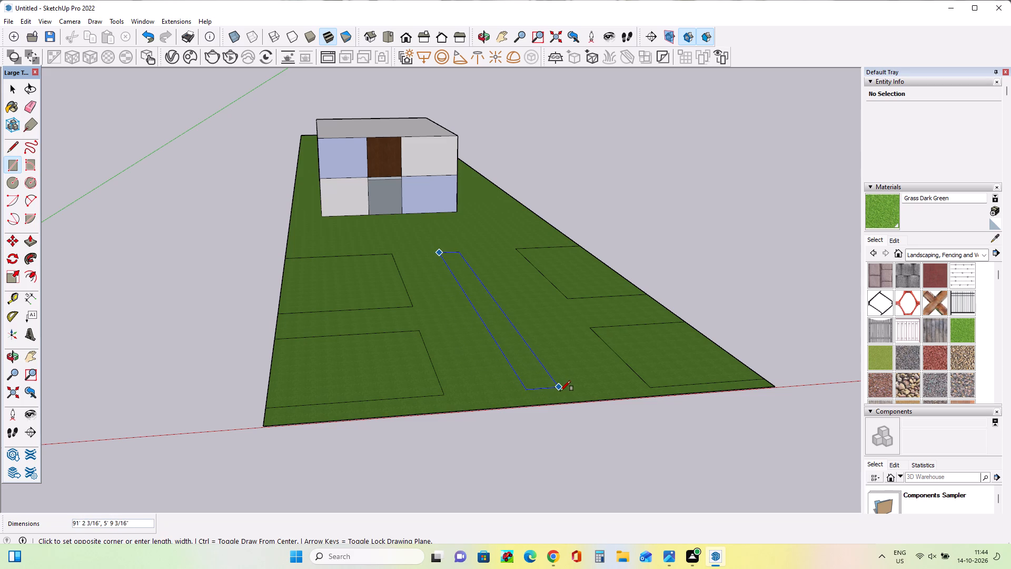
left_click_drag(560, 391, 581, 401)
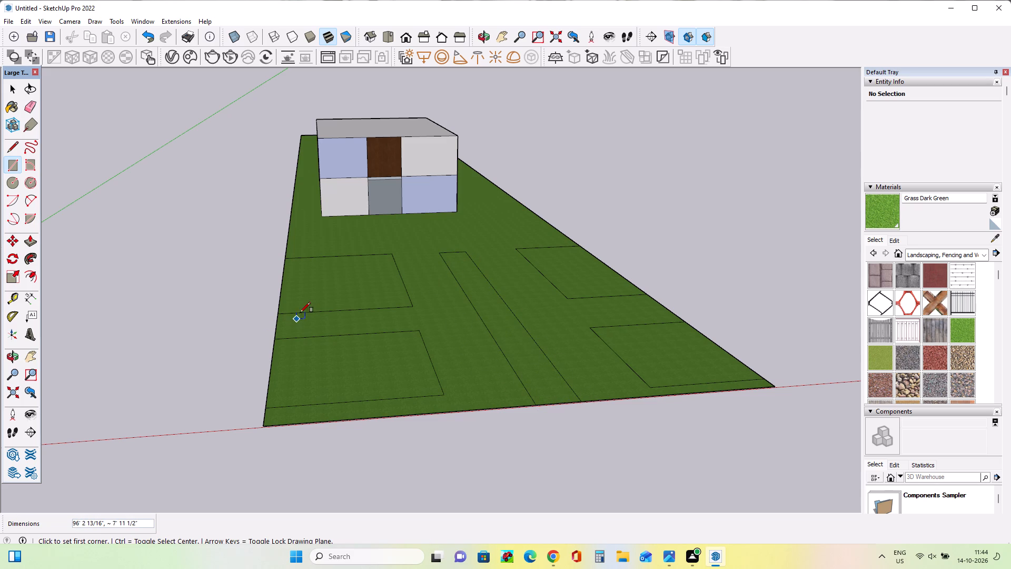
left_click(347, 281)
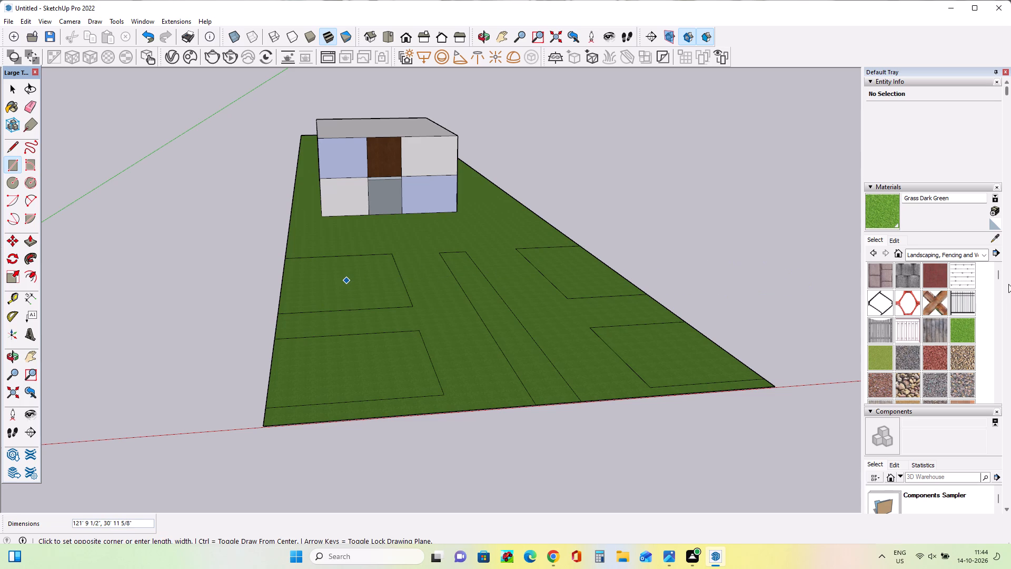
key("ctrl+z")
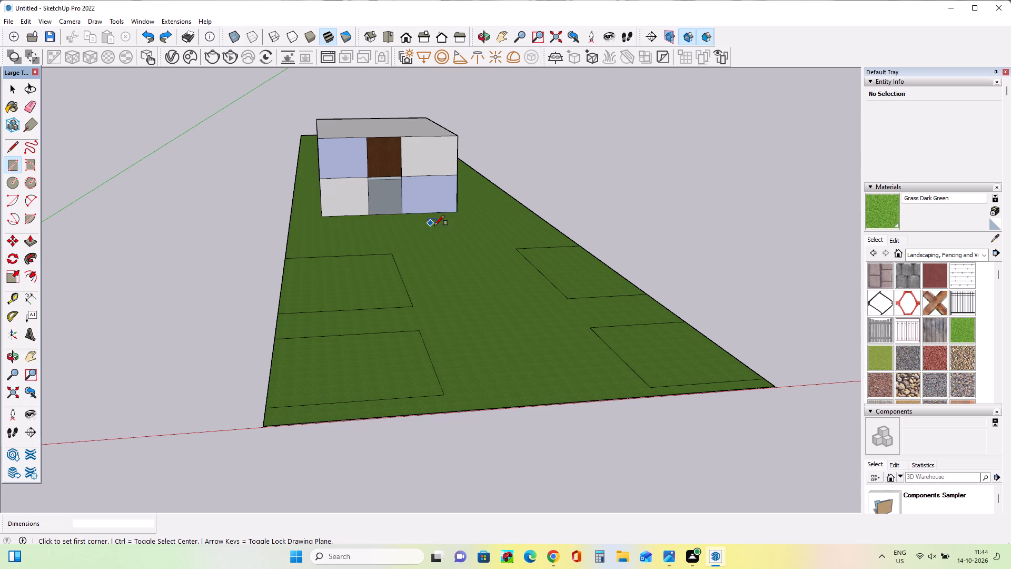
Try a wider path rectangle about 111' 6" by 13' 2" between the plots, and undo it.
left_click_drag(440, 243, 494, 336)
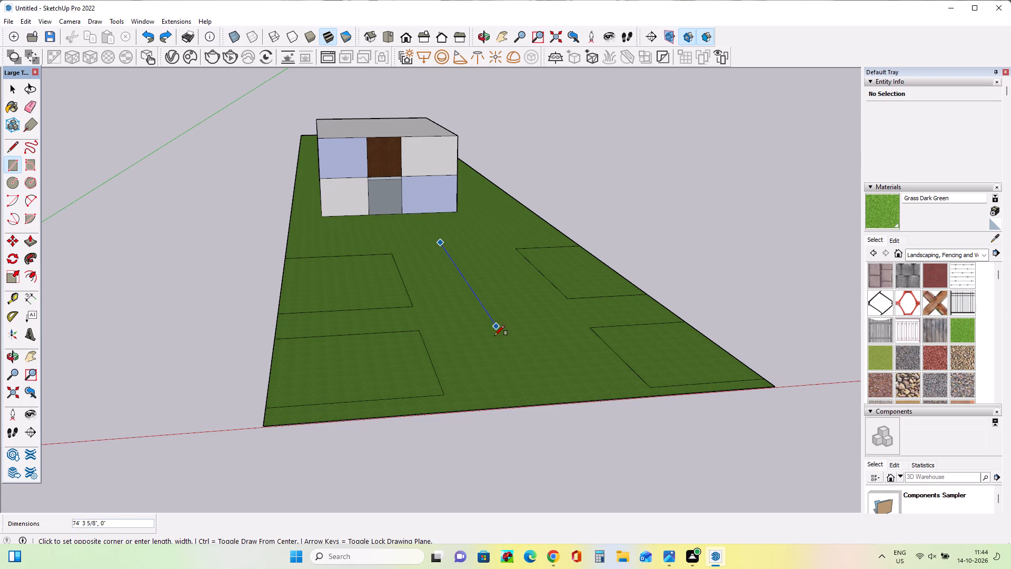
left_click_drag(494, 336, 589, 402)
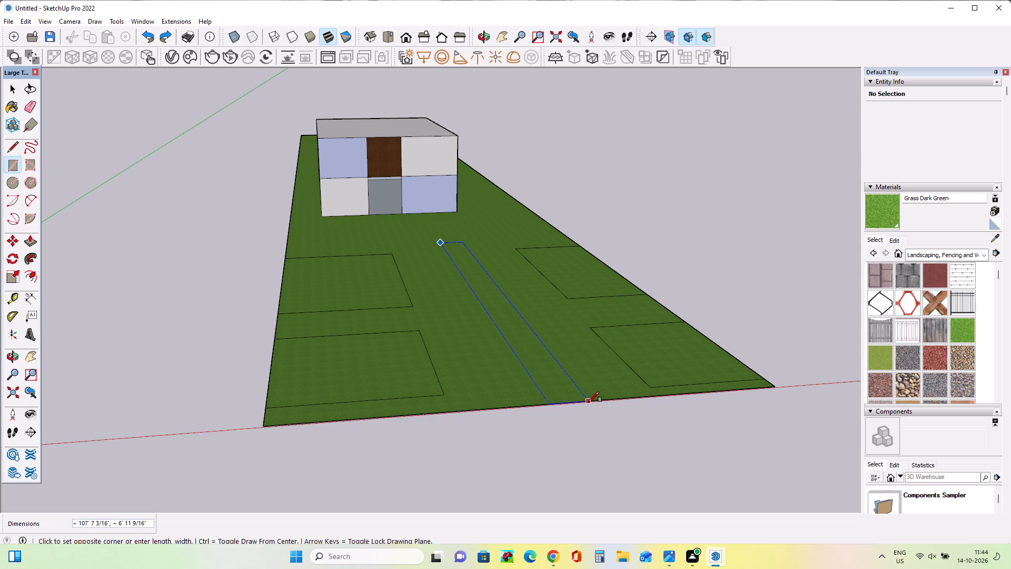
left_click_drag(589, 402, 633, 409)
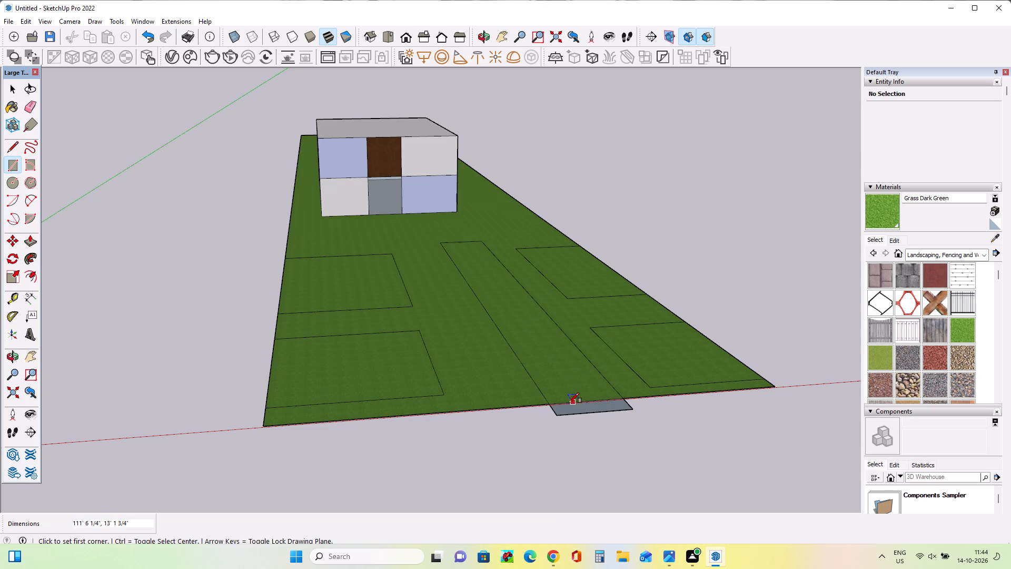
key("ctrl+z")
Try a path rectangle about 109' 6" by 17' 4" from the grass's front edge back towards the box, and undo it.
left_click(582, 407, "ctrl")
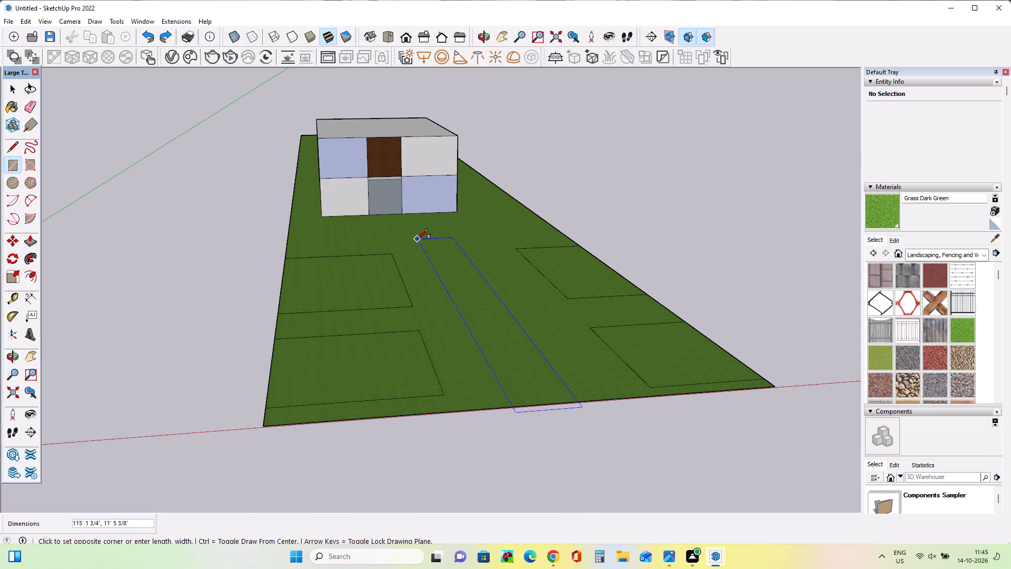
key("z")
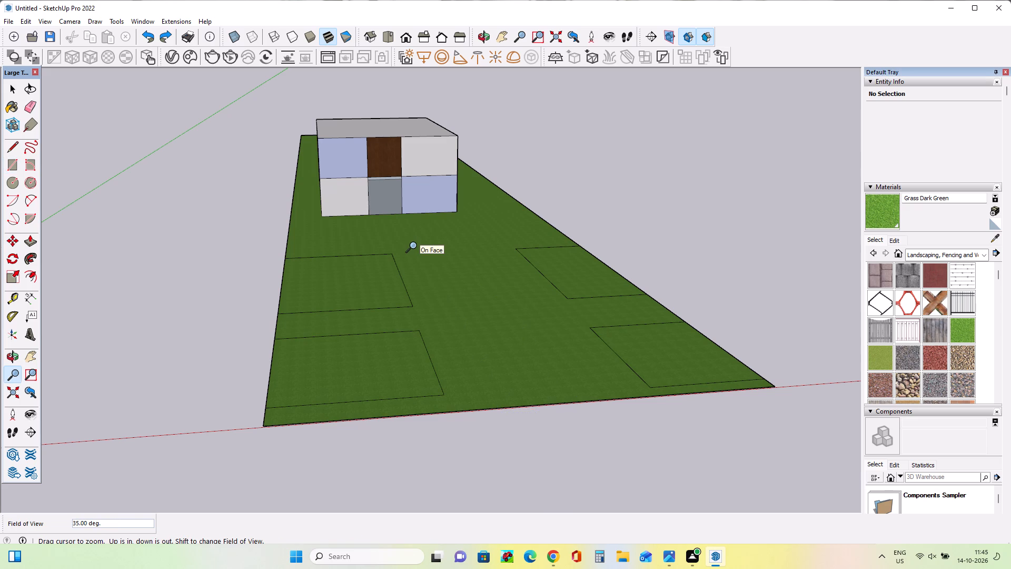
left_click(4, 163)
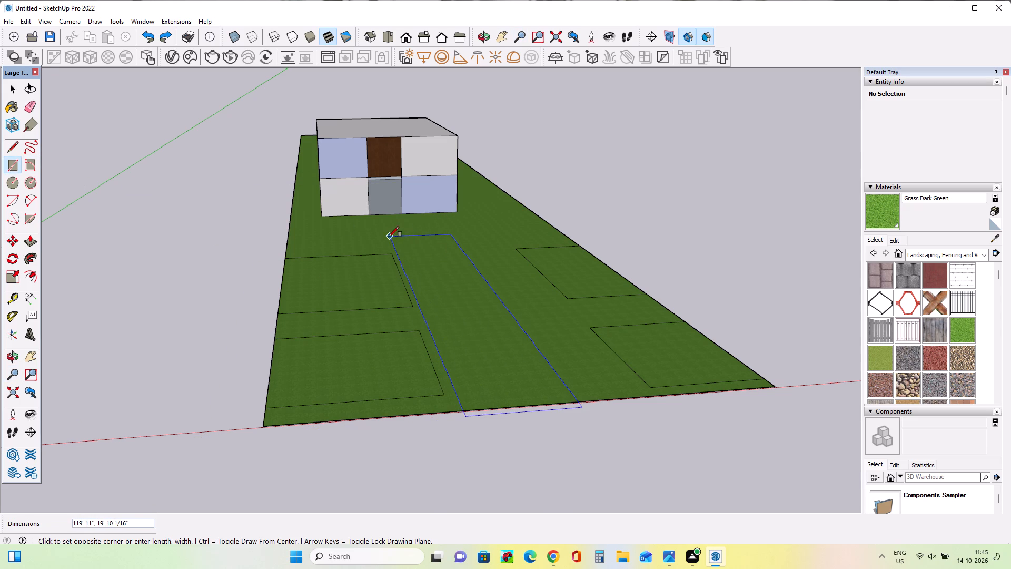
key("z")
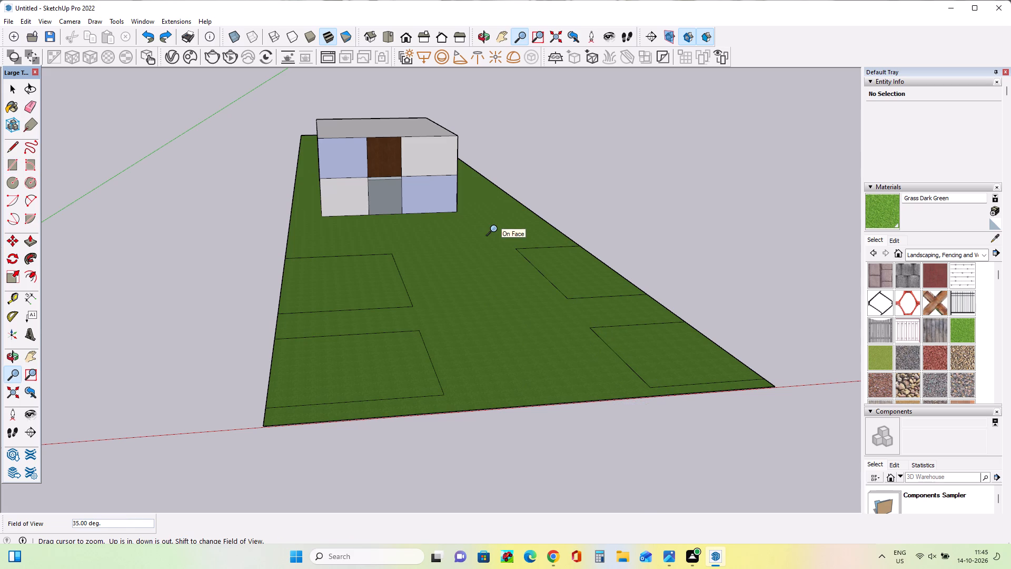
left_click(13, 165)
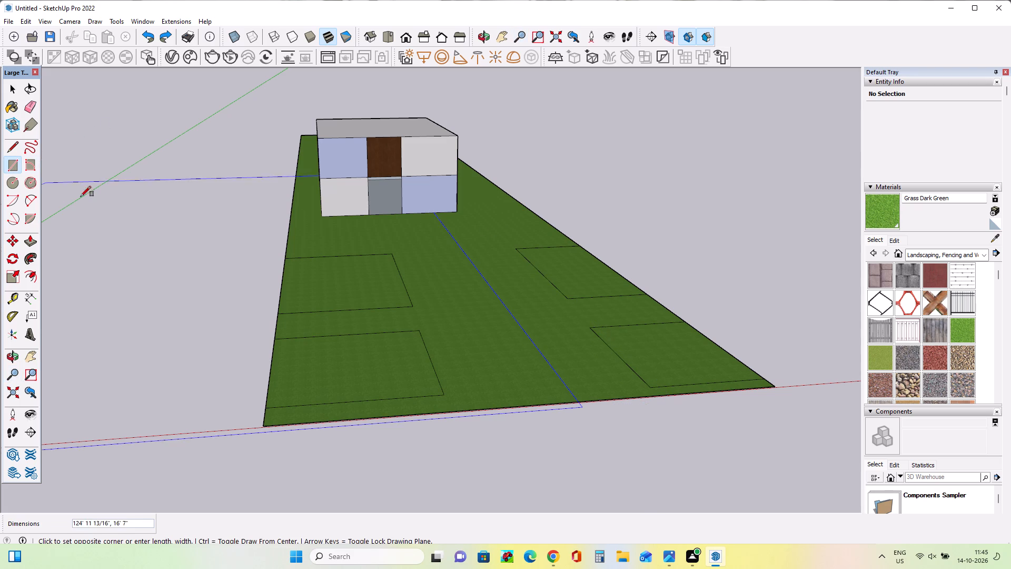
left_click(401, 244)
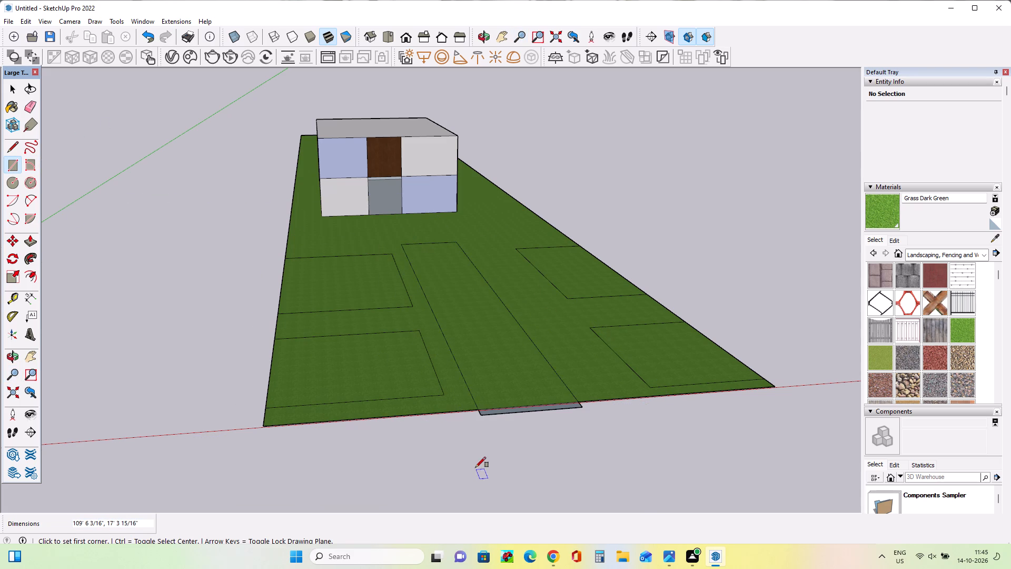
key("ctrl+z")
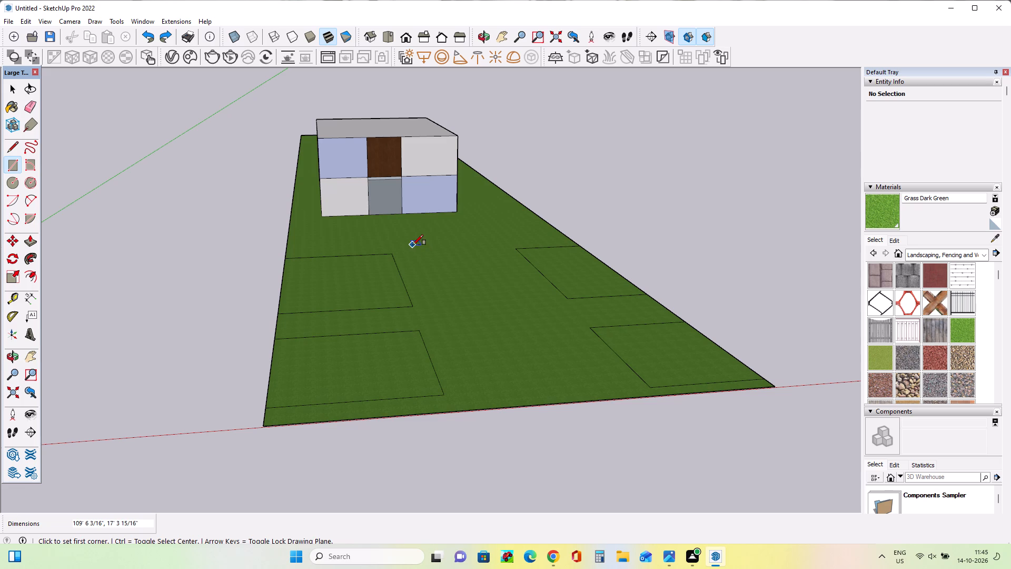
Draw a path rectangle about 105' 9" by 17' 10" between the plots, ending on the grass's front edge.
left_click_drag(413, 246, 613, 398)
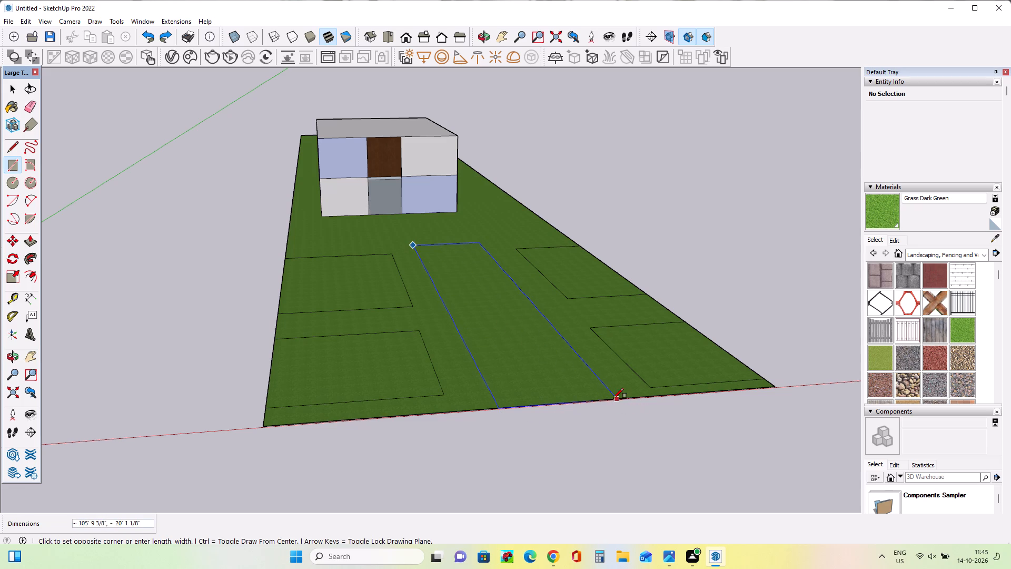
left_click_drag(613, 398, 601, 399)
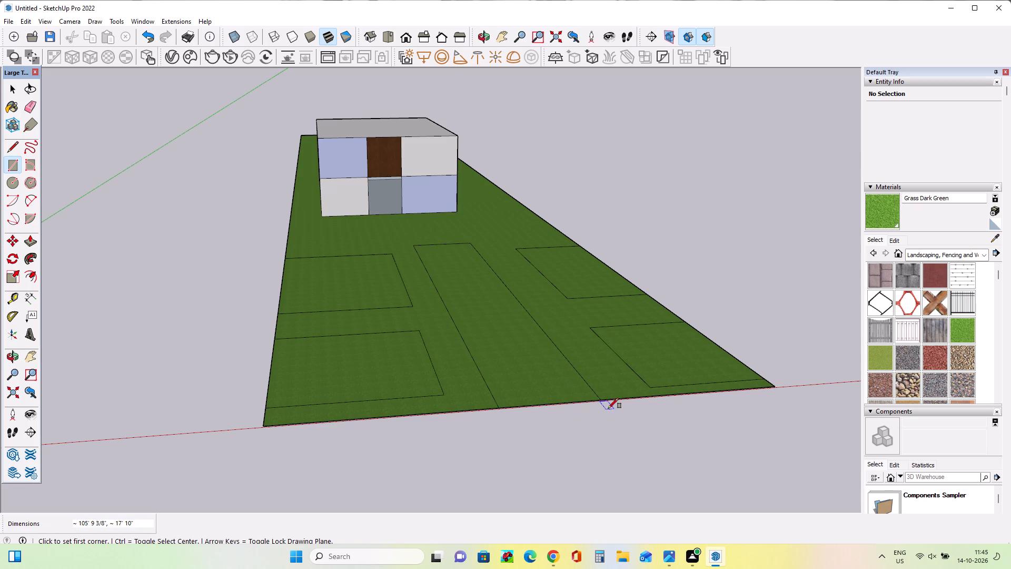
Paint the central path rectangle with Fencing Wood Old.
left_click(940, 326)
left_click(526, 349)
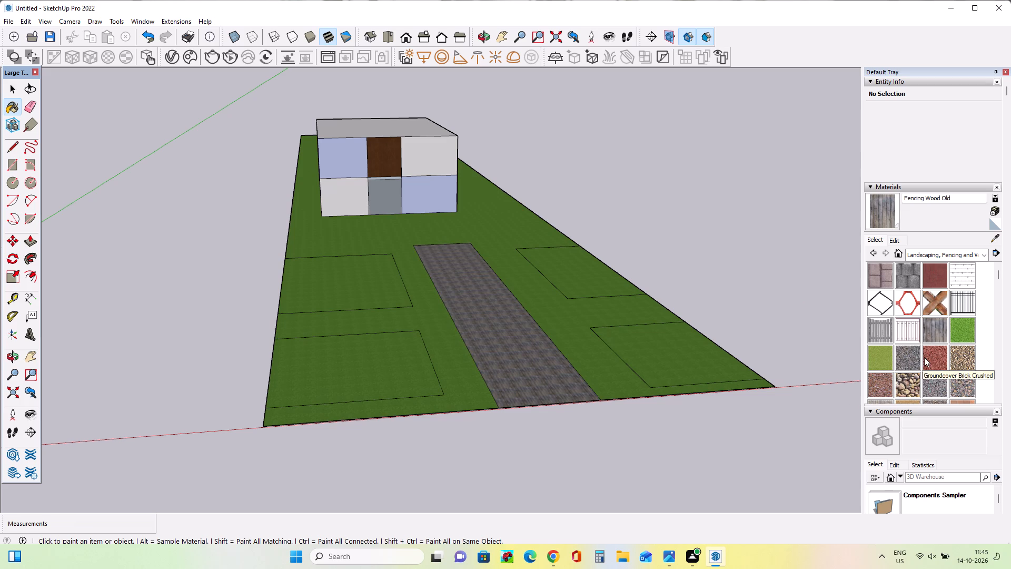
Paint the four rectangular plots on the grass with Metal Steel Textured White from the Metal materials.
scroll(924, 357, "down", 3)
scroll(924, 357, "up", 1)
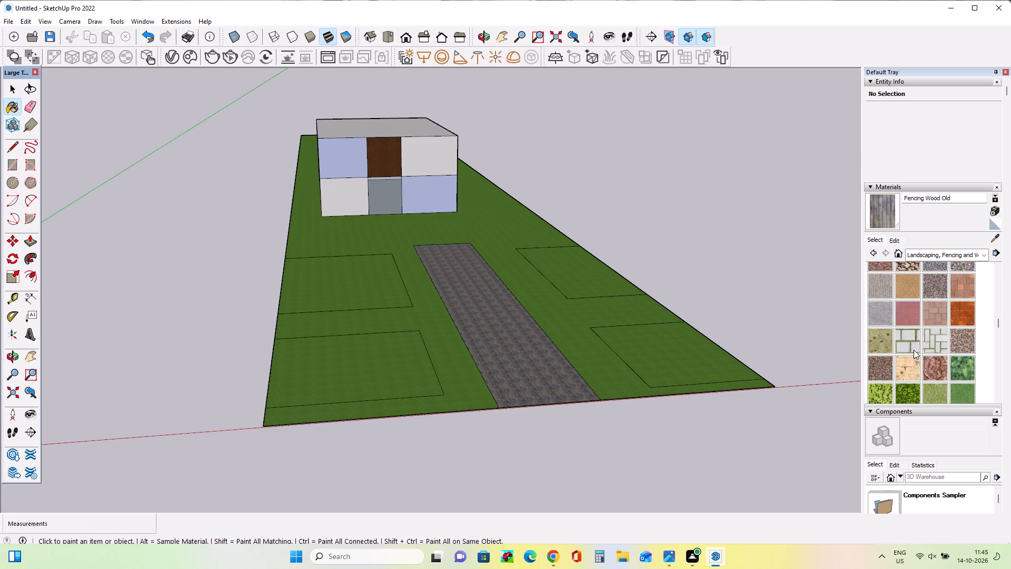
scroll(914, 341, "up", 2)
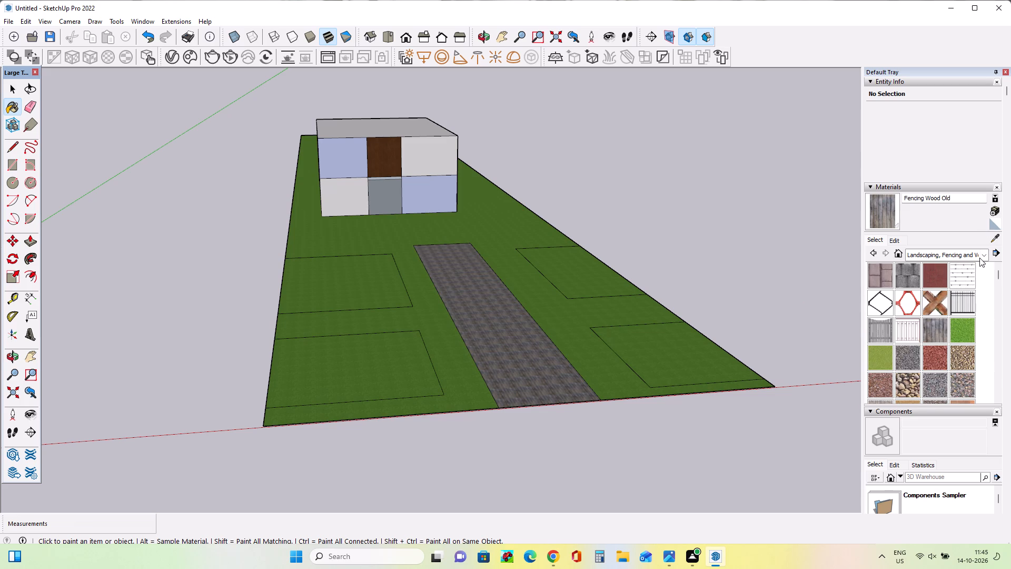
left_click(983, 258)
left_click(960, 324)
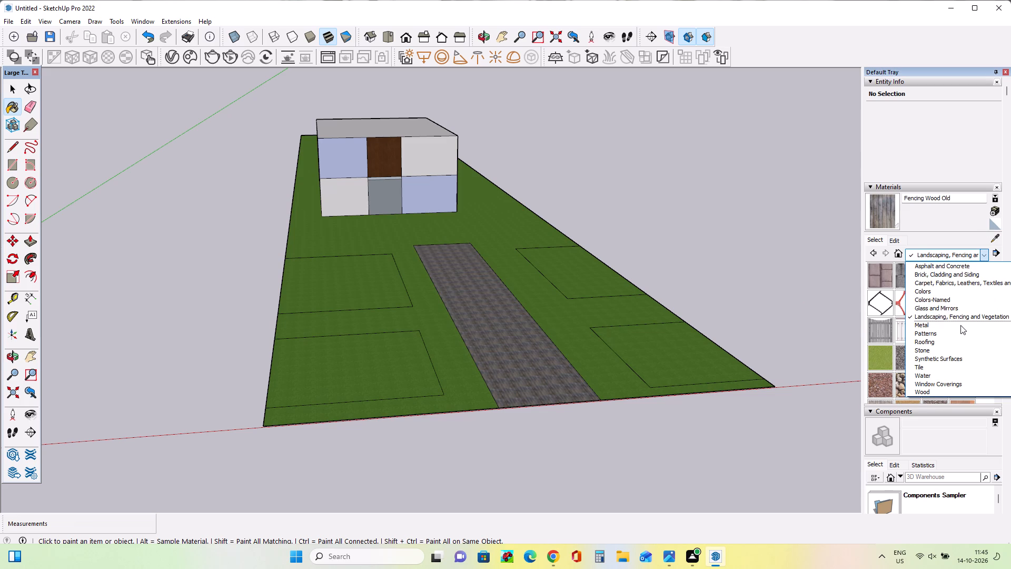
left_click(954, 274)
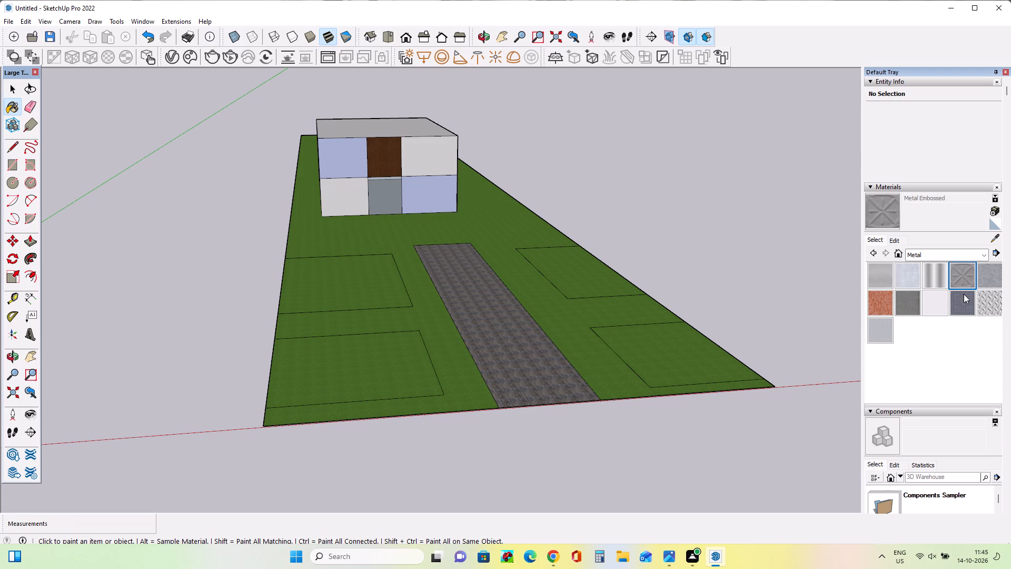
left_click(981, 300)
left_click(716, 365)
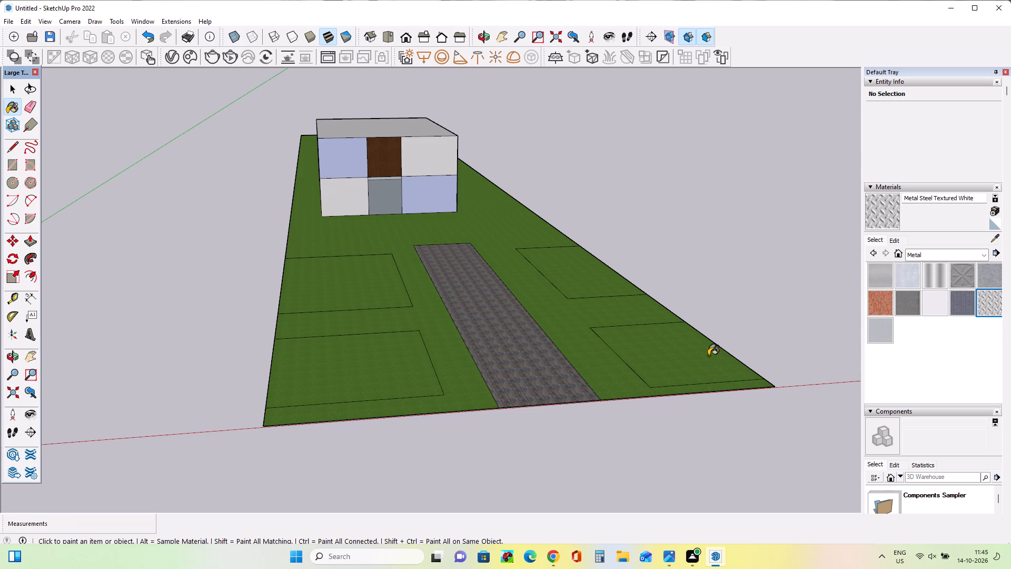
left_click(695, 355)
left_click_drag(594, 271, 594, 276)
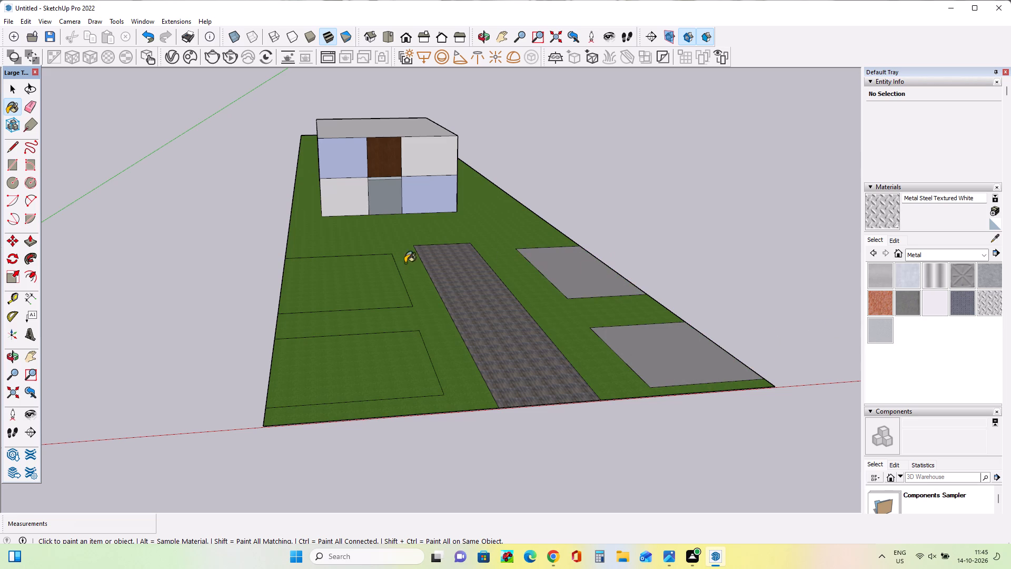
left_click(375, 278)
left_click(355, 365)
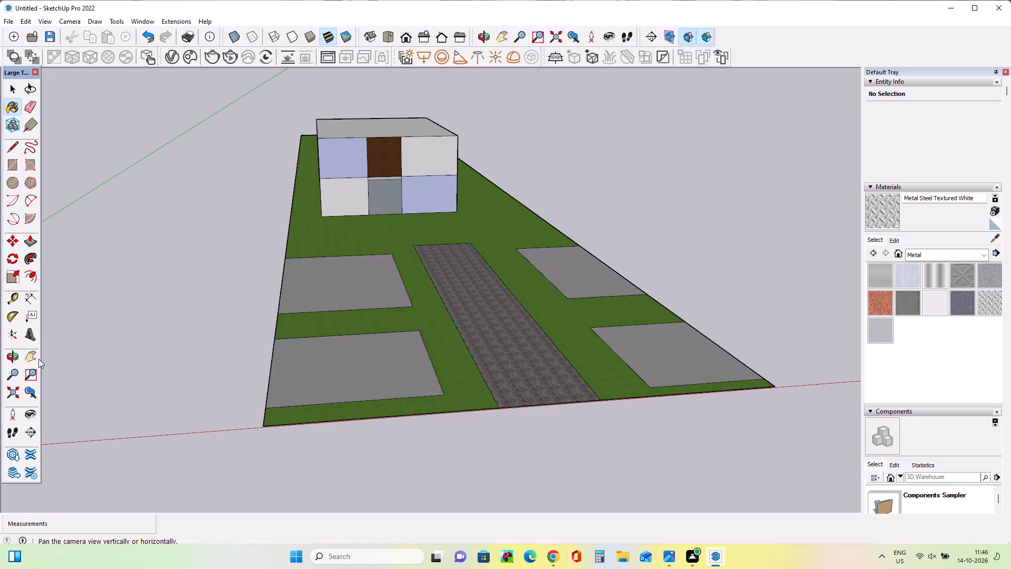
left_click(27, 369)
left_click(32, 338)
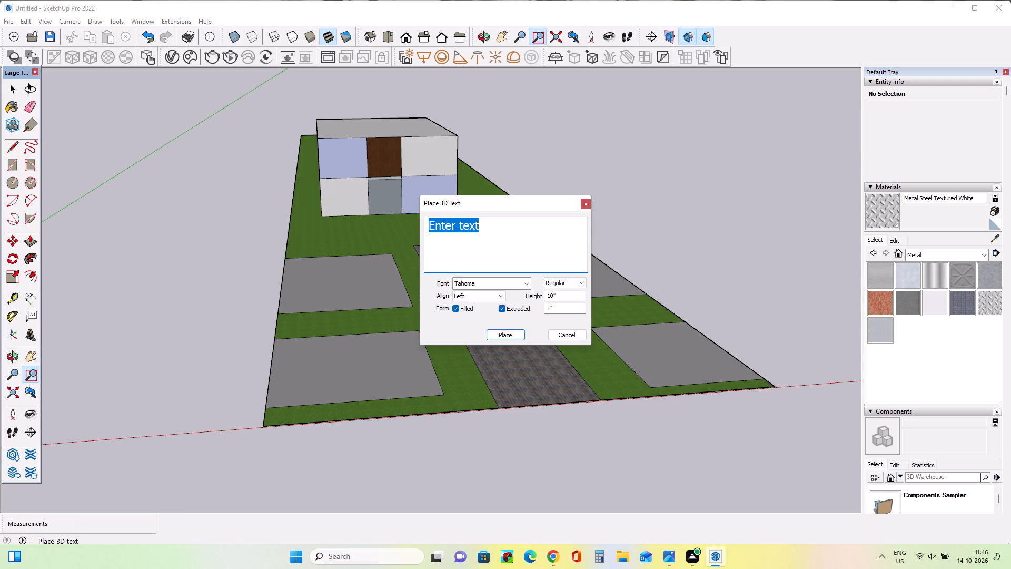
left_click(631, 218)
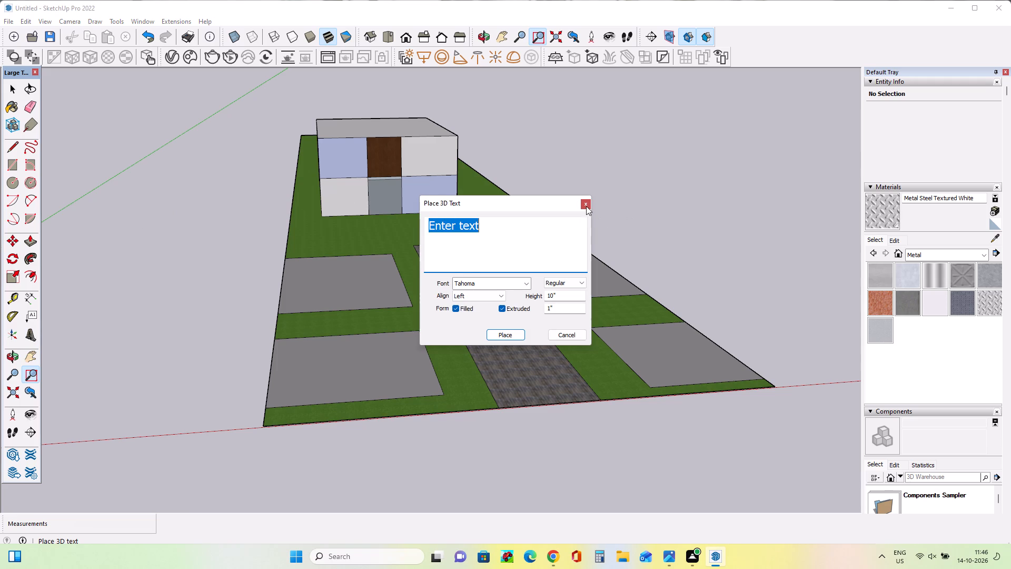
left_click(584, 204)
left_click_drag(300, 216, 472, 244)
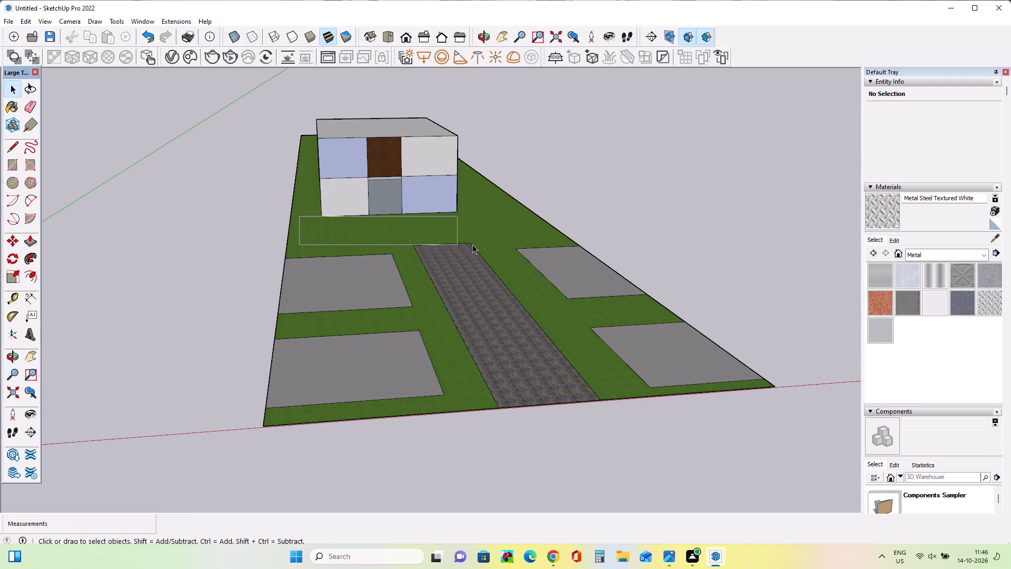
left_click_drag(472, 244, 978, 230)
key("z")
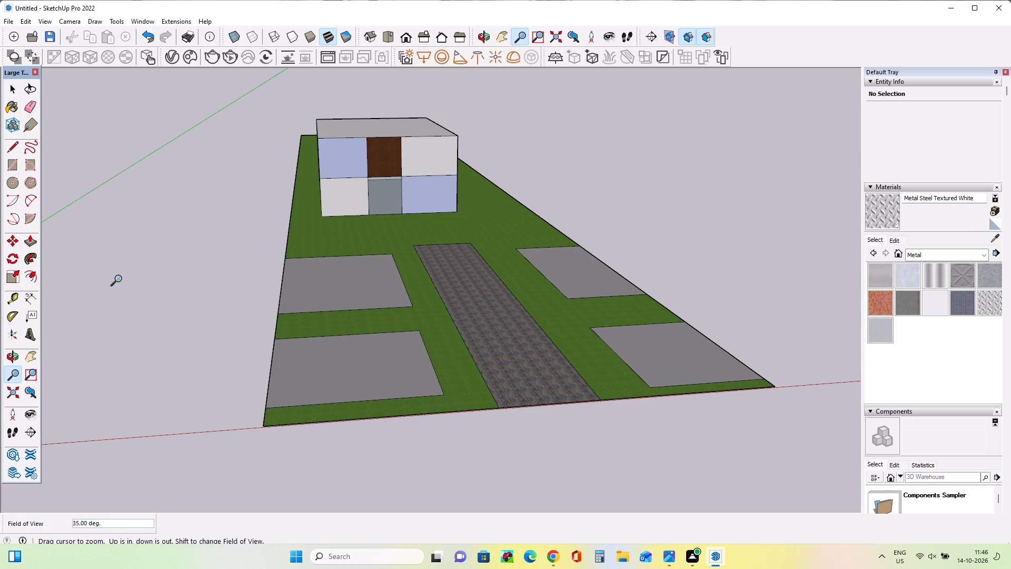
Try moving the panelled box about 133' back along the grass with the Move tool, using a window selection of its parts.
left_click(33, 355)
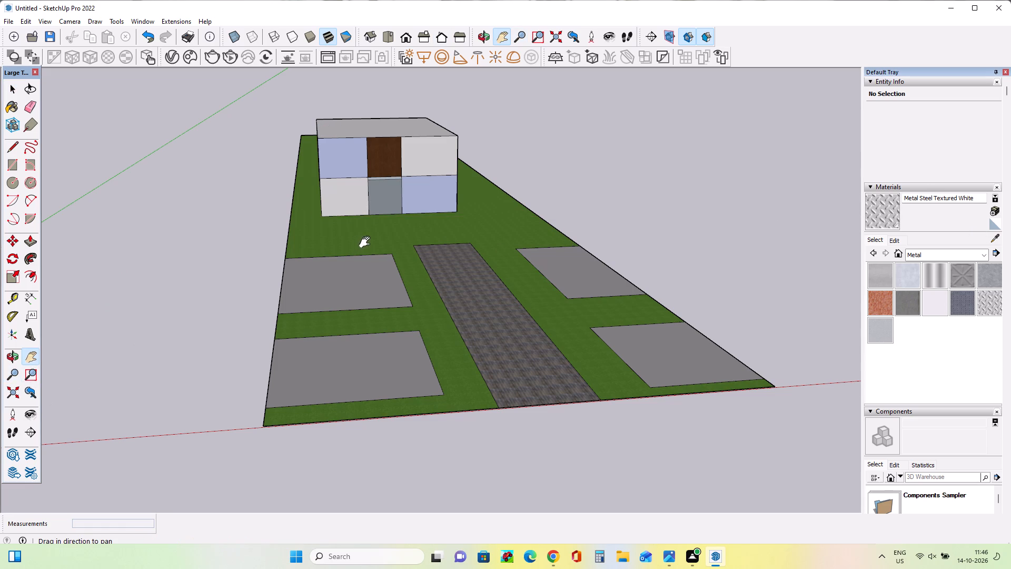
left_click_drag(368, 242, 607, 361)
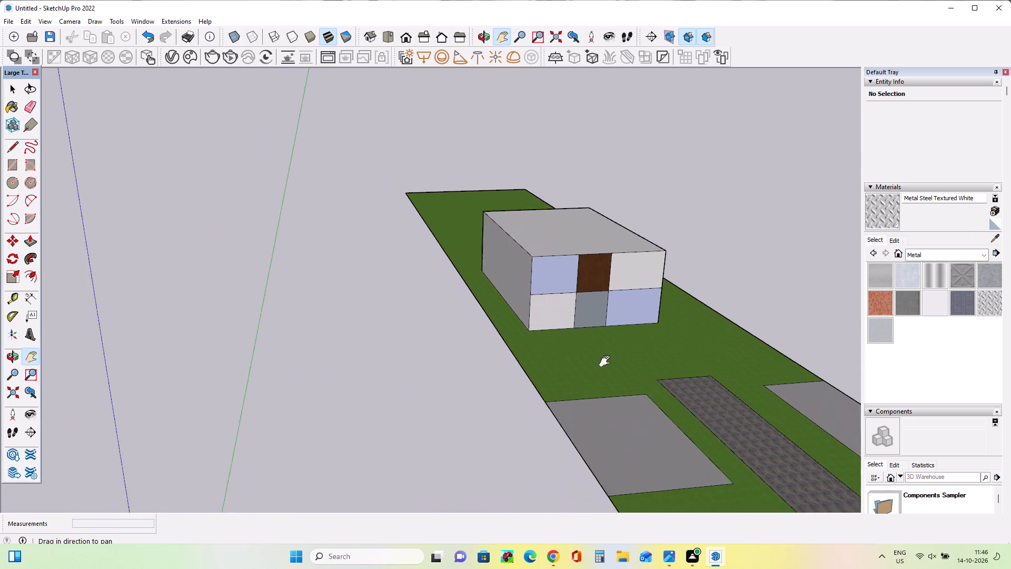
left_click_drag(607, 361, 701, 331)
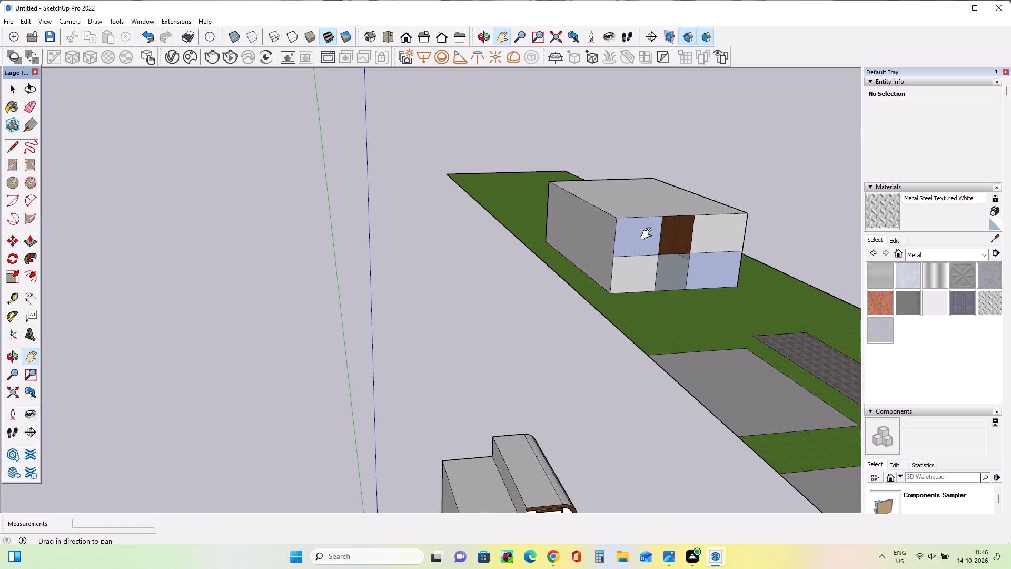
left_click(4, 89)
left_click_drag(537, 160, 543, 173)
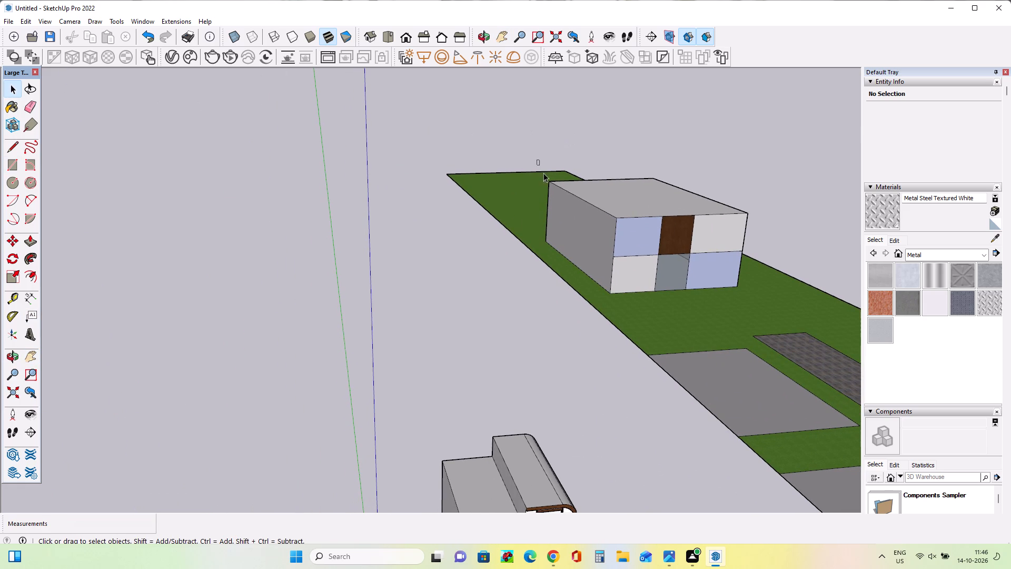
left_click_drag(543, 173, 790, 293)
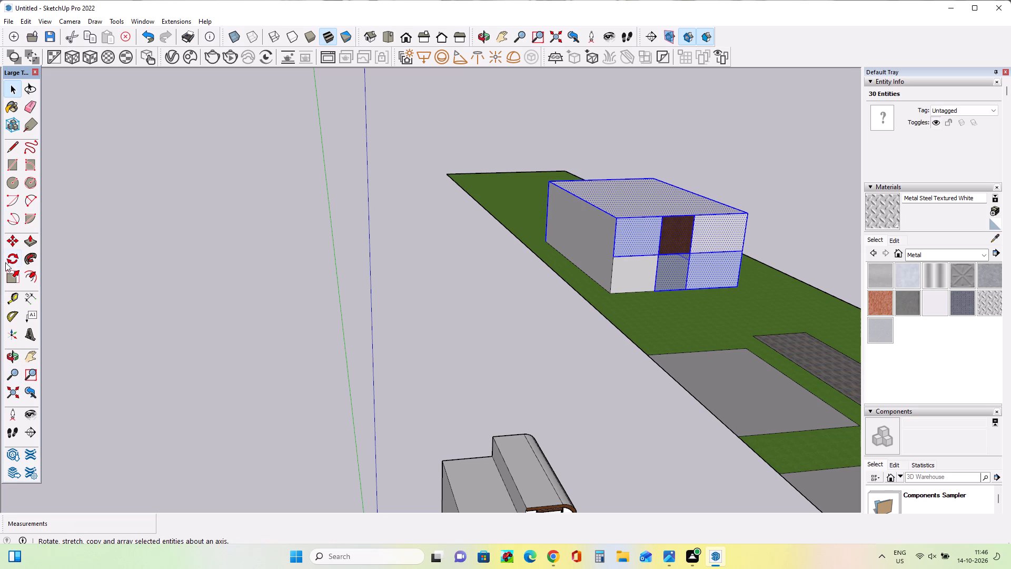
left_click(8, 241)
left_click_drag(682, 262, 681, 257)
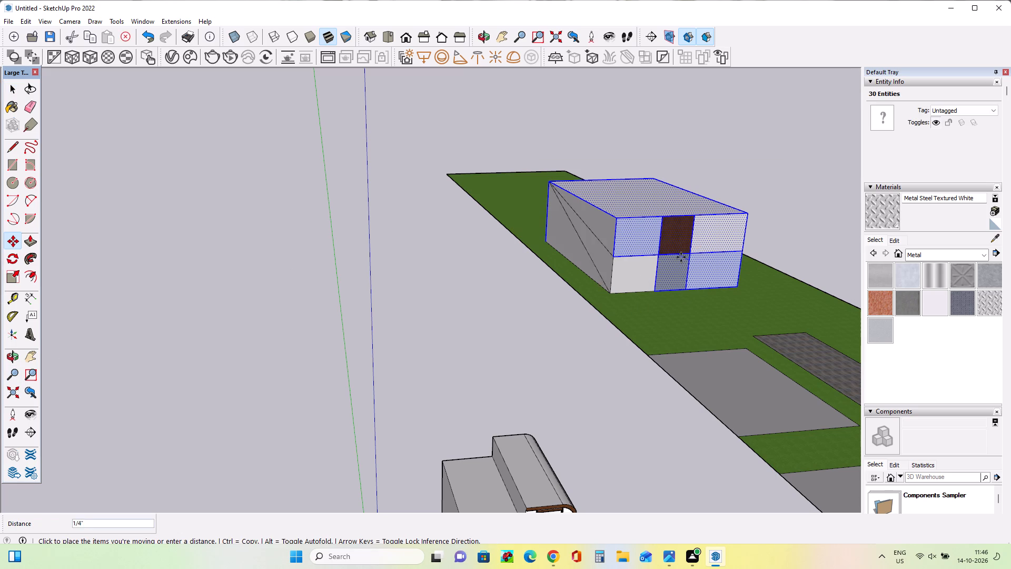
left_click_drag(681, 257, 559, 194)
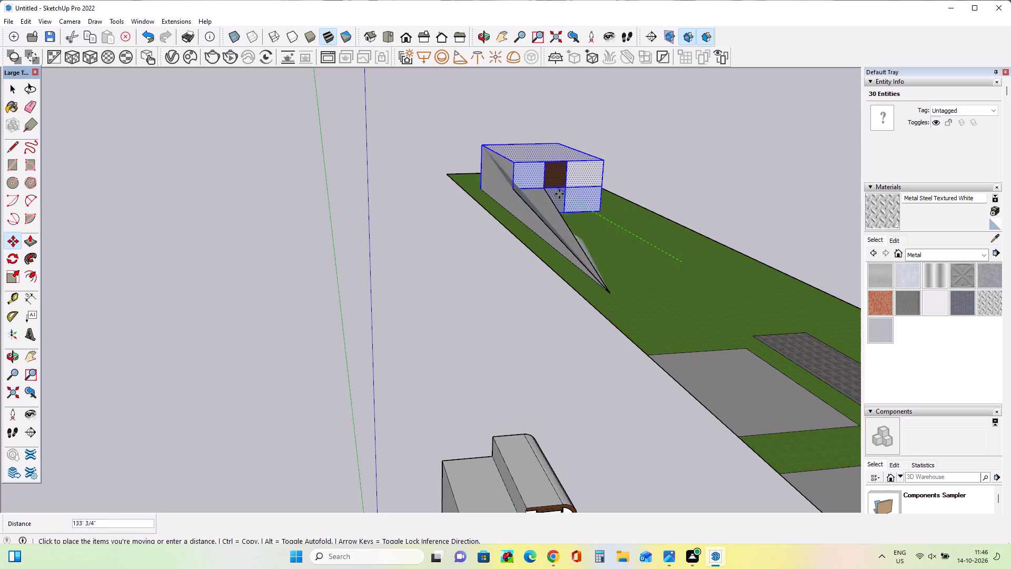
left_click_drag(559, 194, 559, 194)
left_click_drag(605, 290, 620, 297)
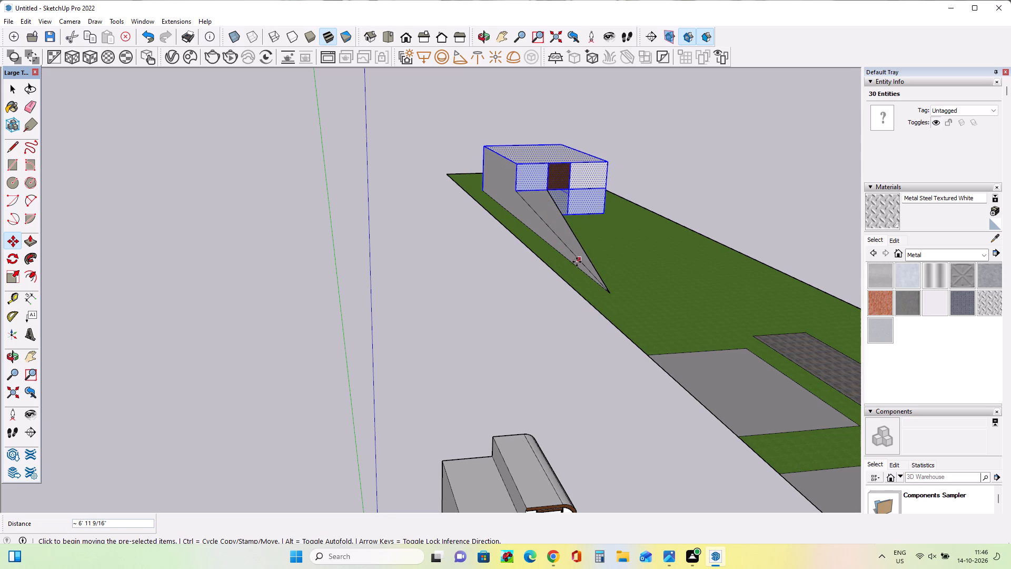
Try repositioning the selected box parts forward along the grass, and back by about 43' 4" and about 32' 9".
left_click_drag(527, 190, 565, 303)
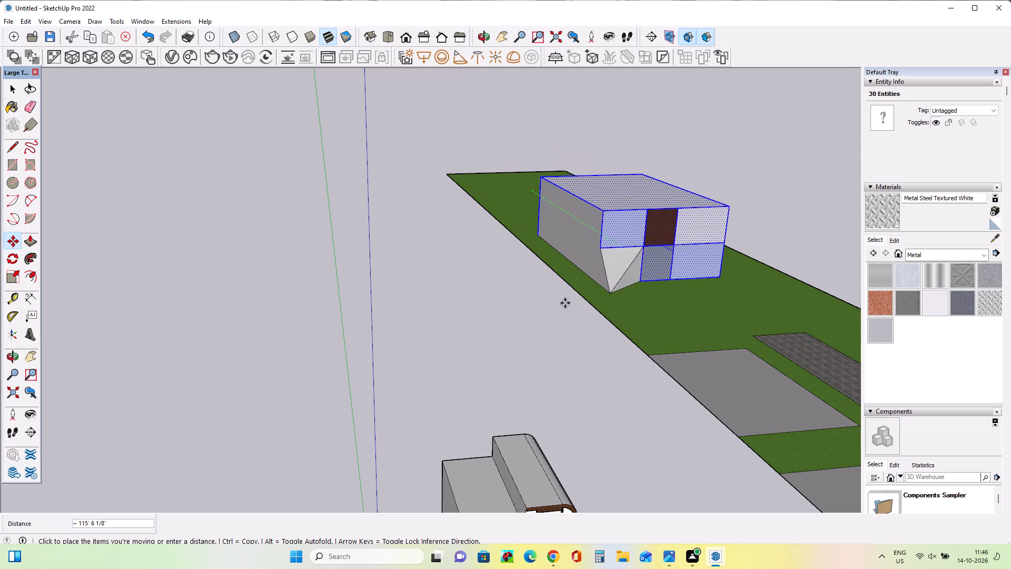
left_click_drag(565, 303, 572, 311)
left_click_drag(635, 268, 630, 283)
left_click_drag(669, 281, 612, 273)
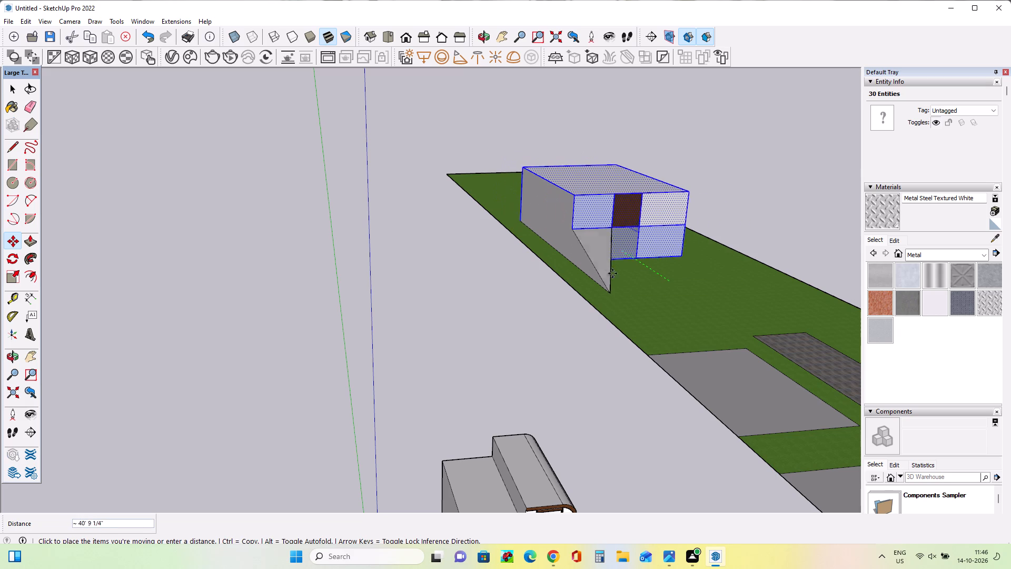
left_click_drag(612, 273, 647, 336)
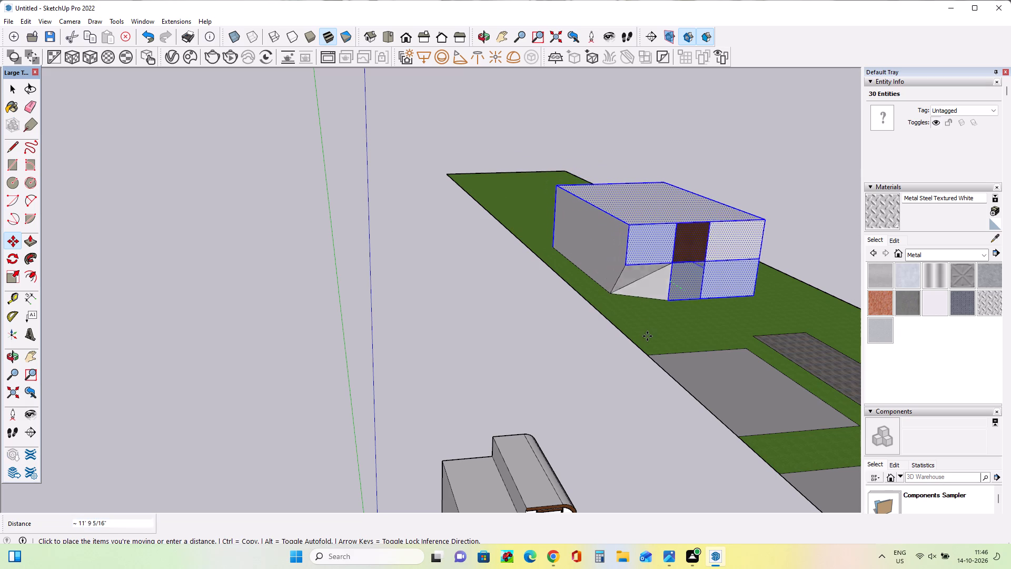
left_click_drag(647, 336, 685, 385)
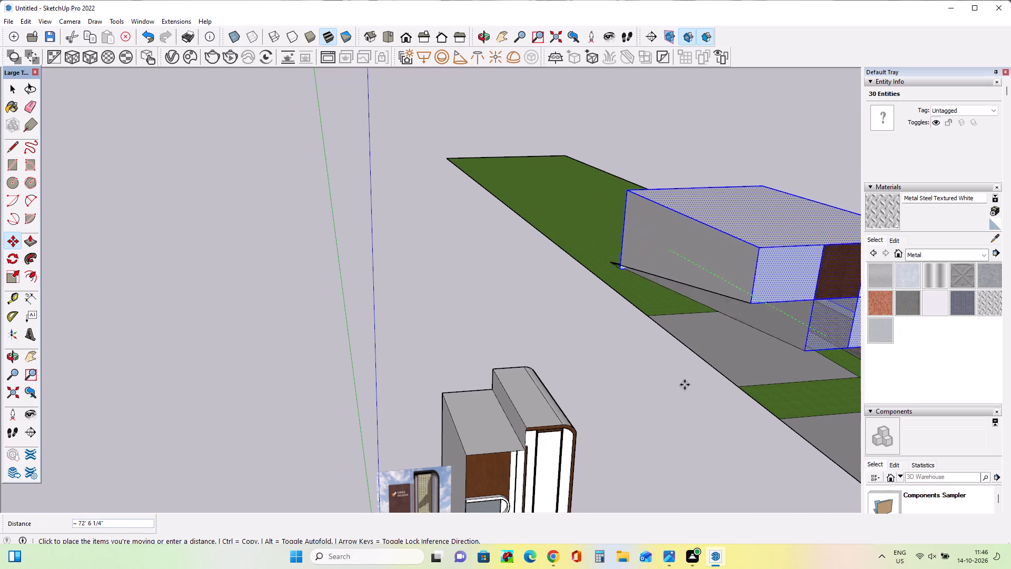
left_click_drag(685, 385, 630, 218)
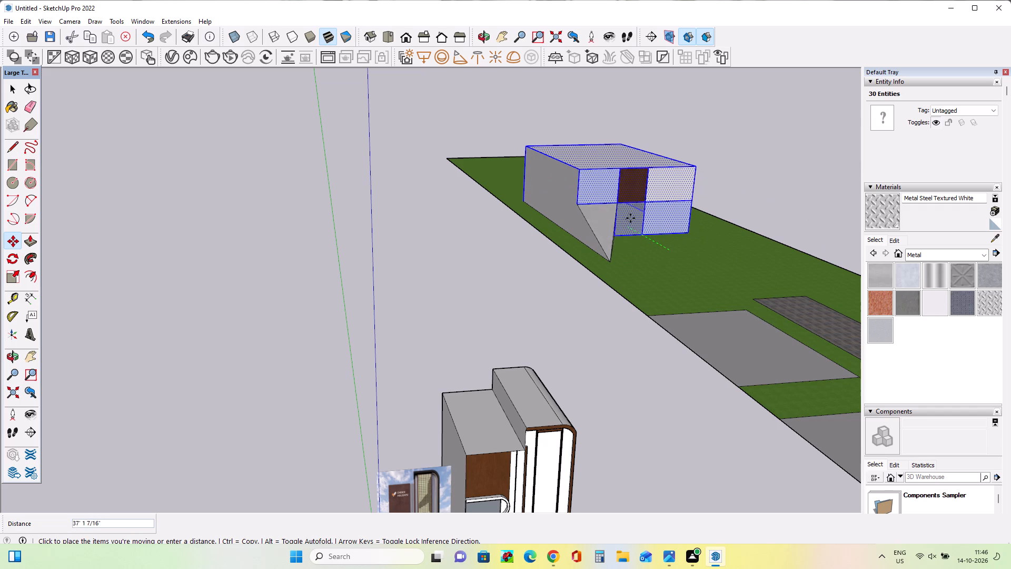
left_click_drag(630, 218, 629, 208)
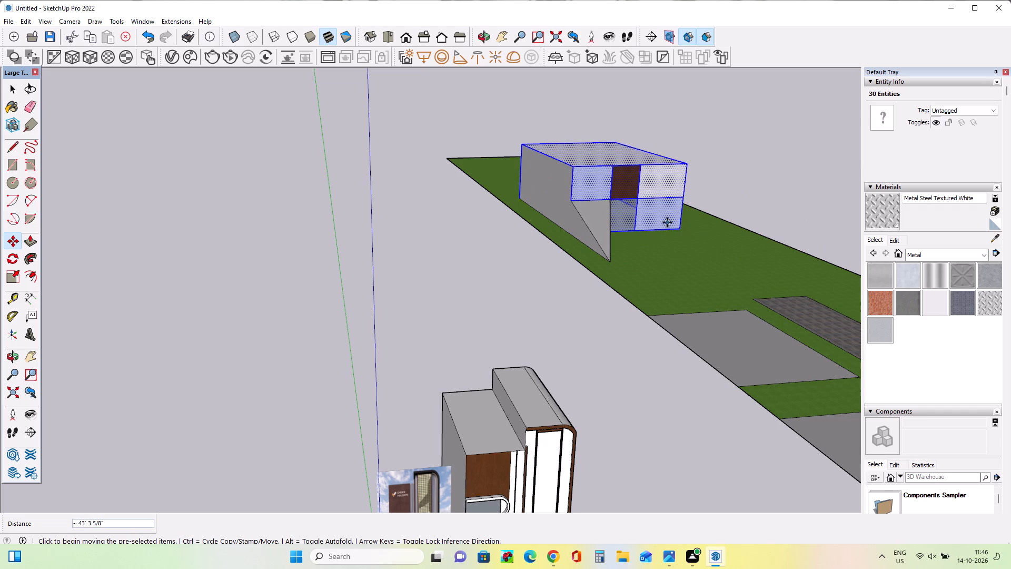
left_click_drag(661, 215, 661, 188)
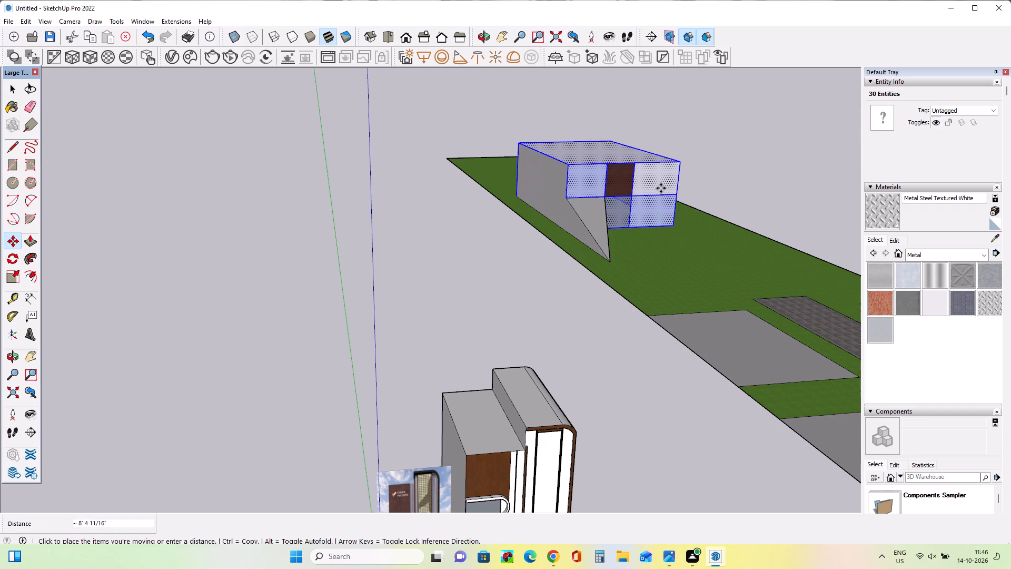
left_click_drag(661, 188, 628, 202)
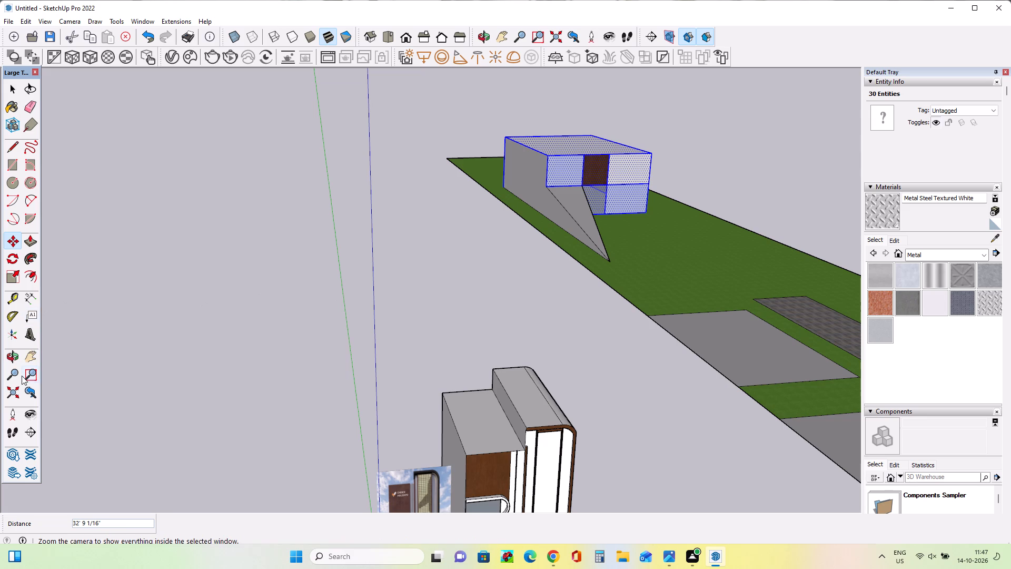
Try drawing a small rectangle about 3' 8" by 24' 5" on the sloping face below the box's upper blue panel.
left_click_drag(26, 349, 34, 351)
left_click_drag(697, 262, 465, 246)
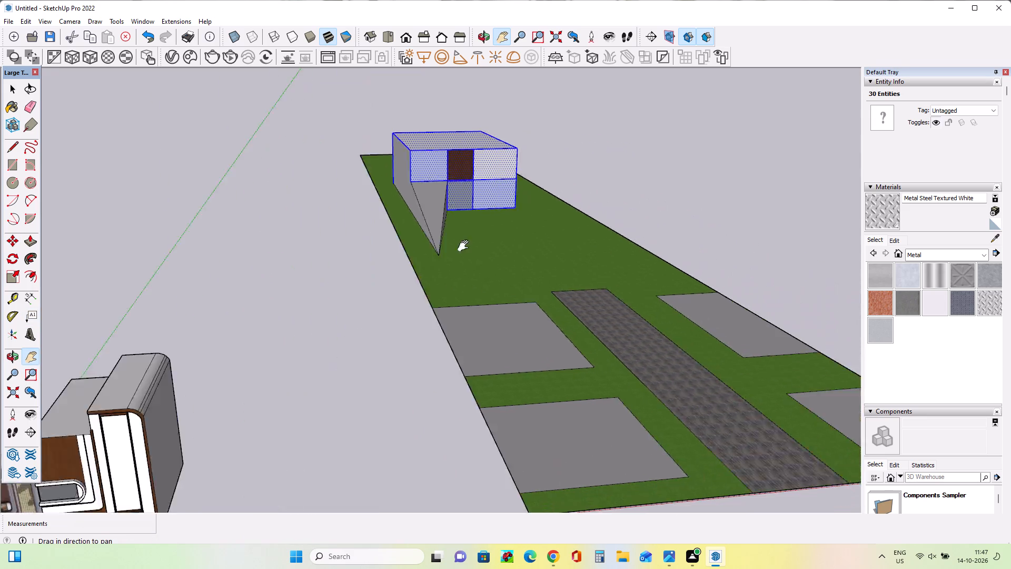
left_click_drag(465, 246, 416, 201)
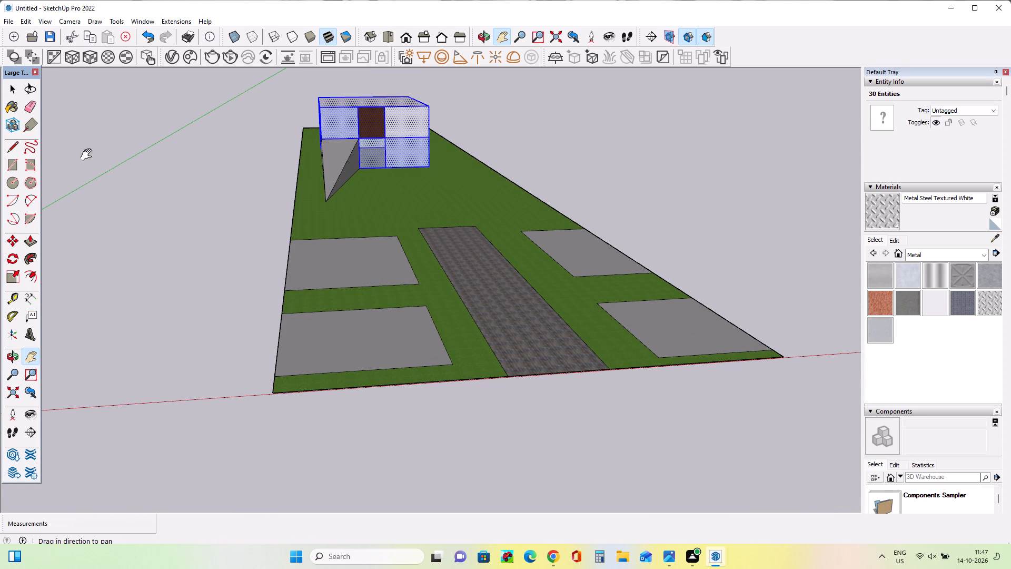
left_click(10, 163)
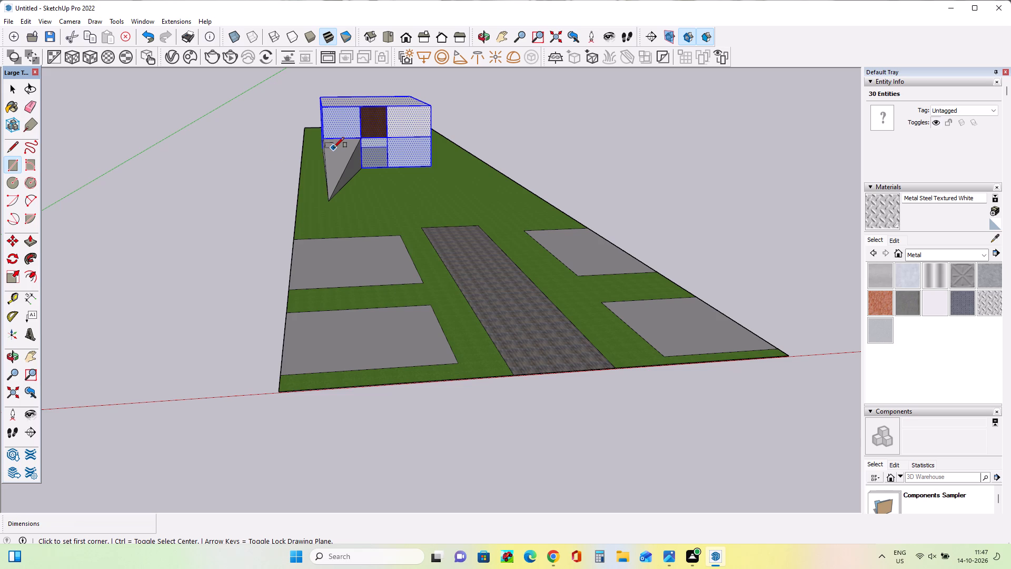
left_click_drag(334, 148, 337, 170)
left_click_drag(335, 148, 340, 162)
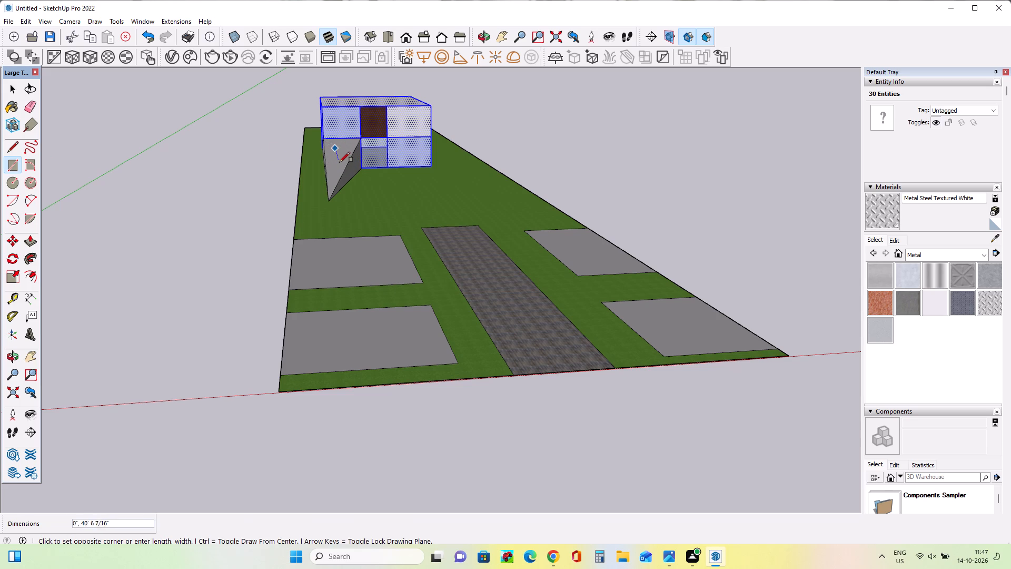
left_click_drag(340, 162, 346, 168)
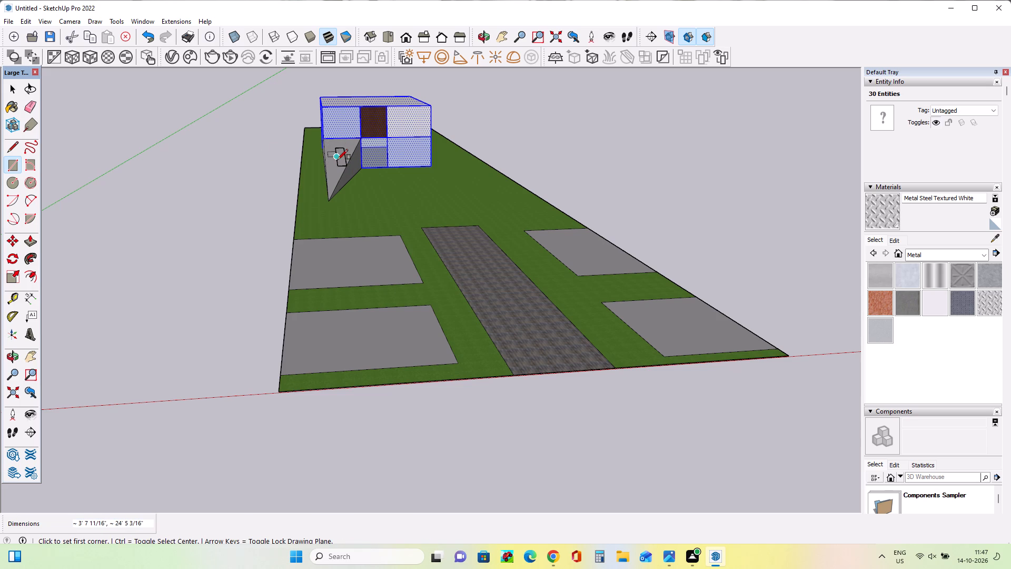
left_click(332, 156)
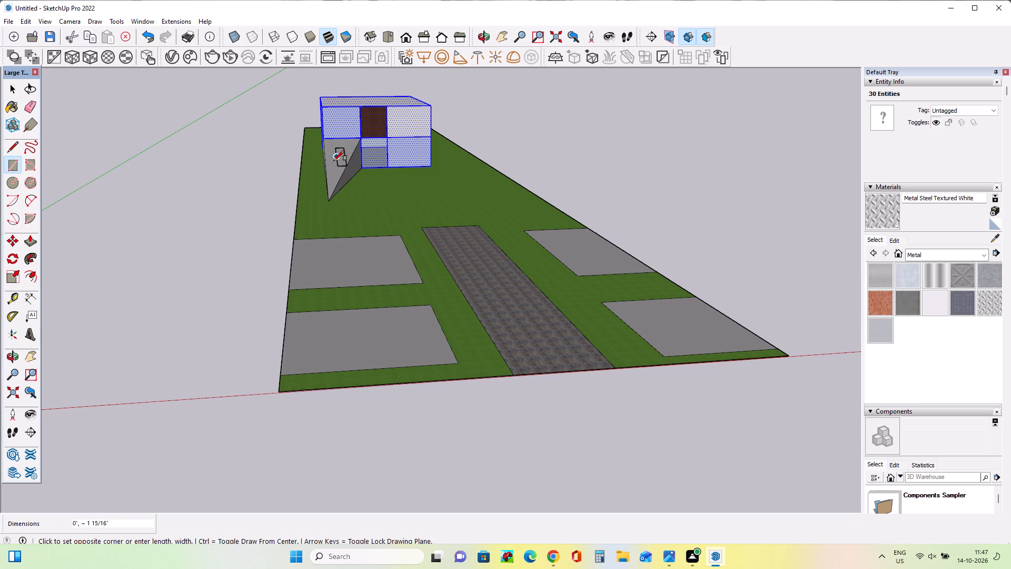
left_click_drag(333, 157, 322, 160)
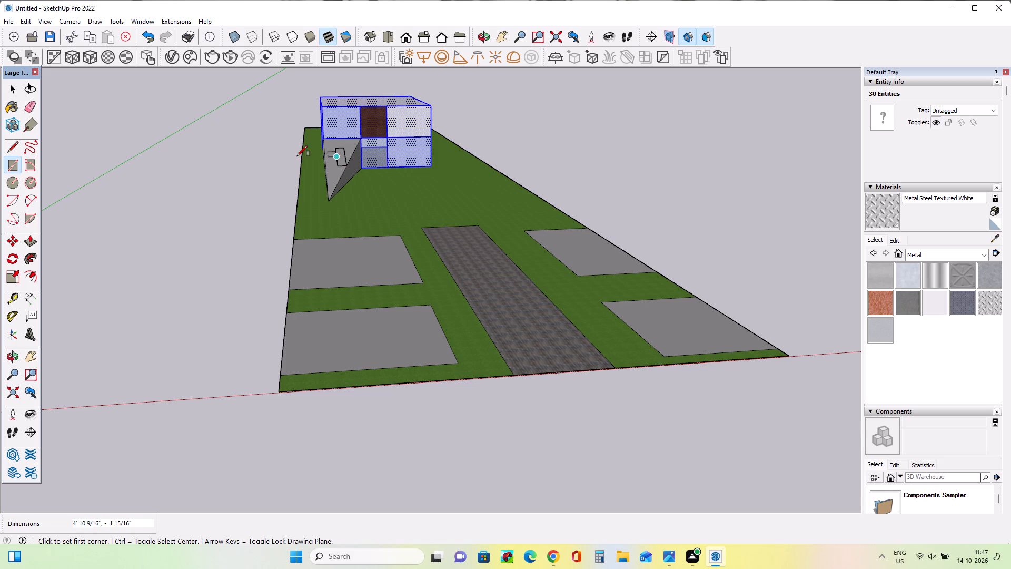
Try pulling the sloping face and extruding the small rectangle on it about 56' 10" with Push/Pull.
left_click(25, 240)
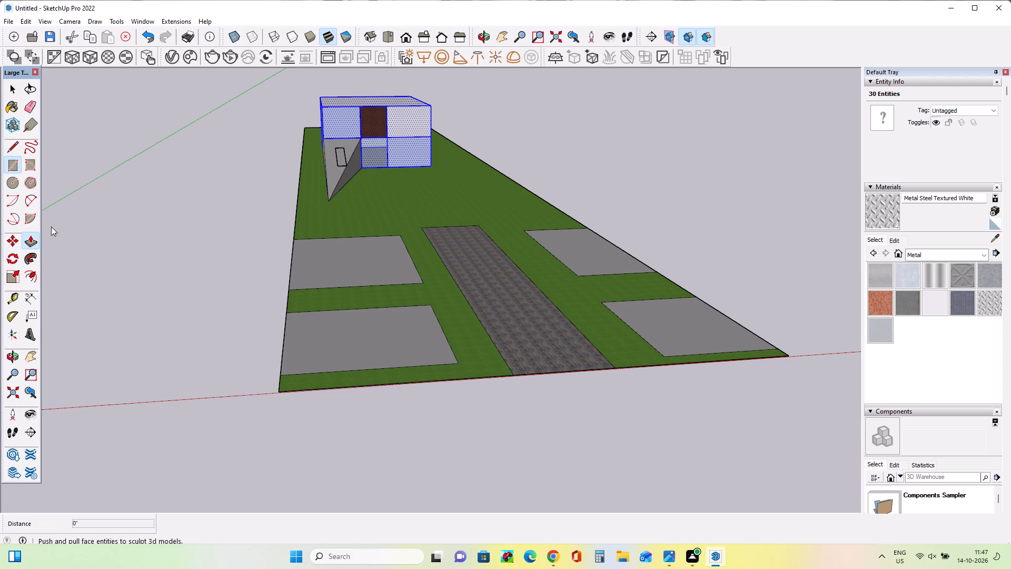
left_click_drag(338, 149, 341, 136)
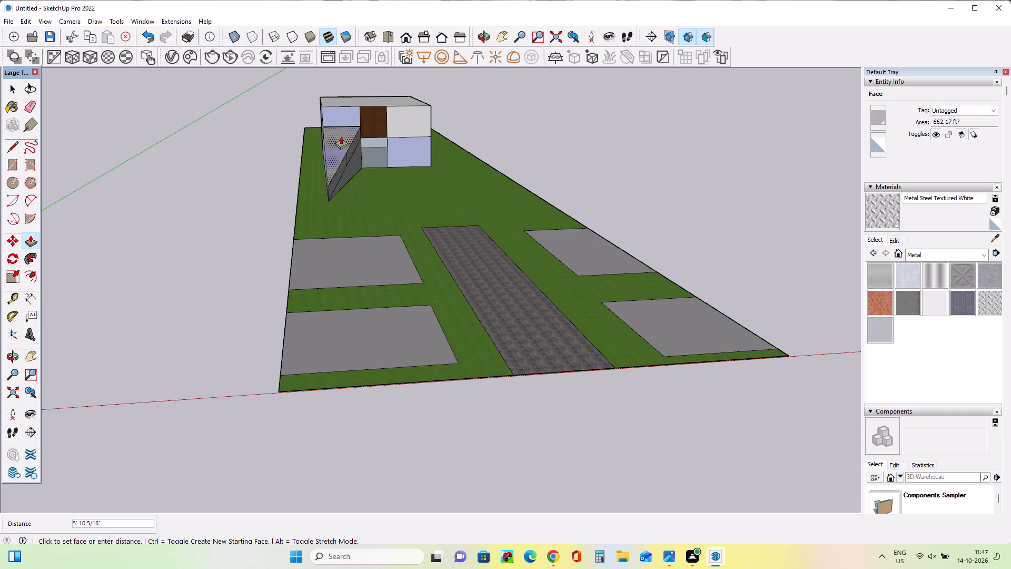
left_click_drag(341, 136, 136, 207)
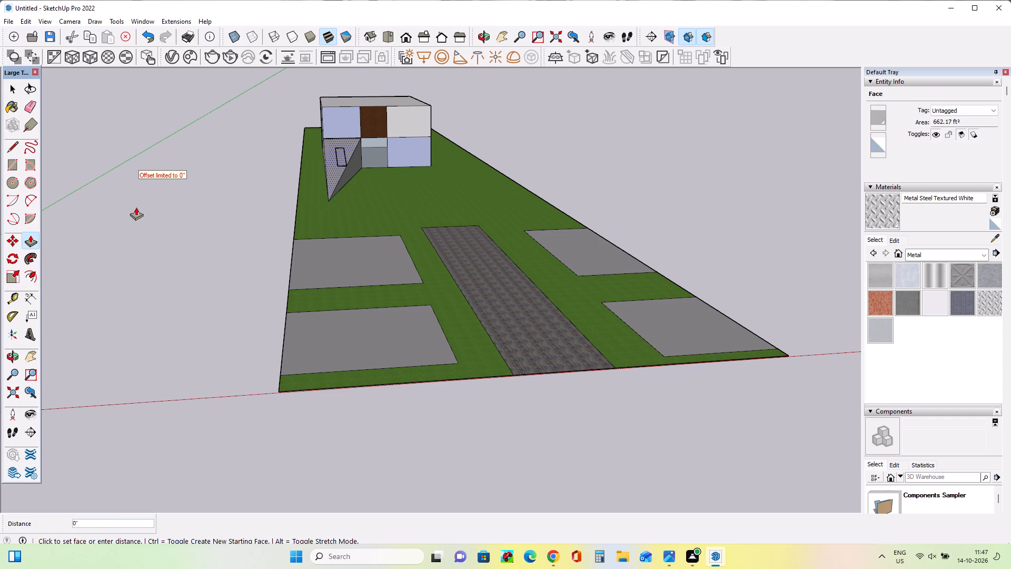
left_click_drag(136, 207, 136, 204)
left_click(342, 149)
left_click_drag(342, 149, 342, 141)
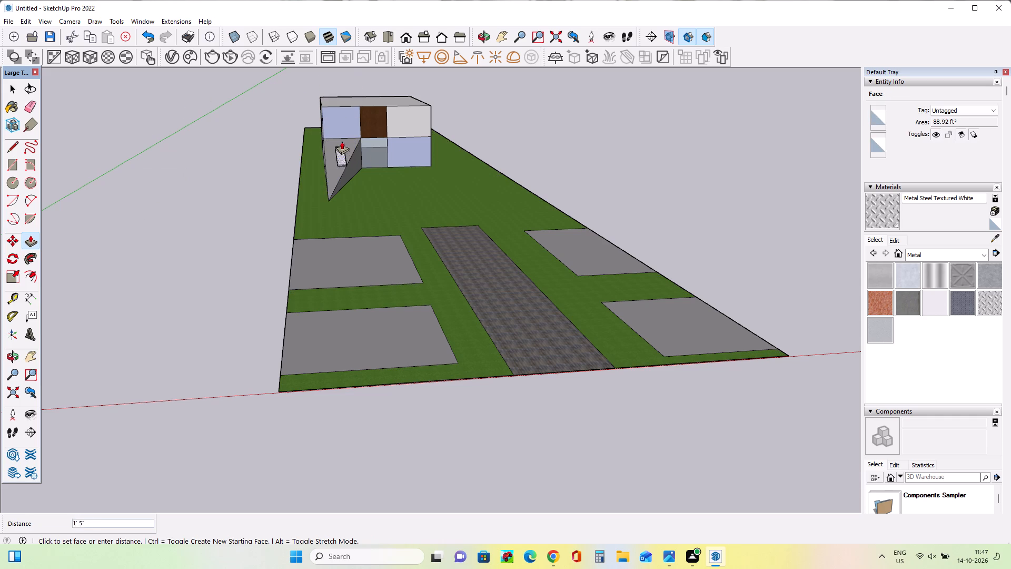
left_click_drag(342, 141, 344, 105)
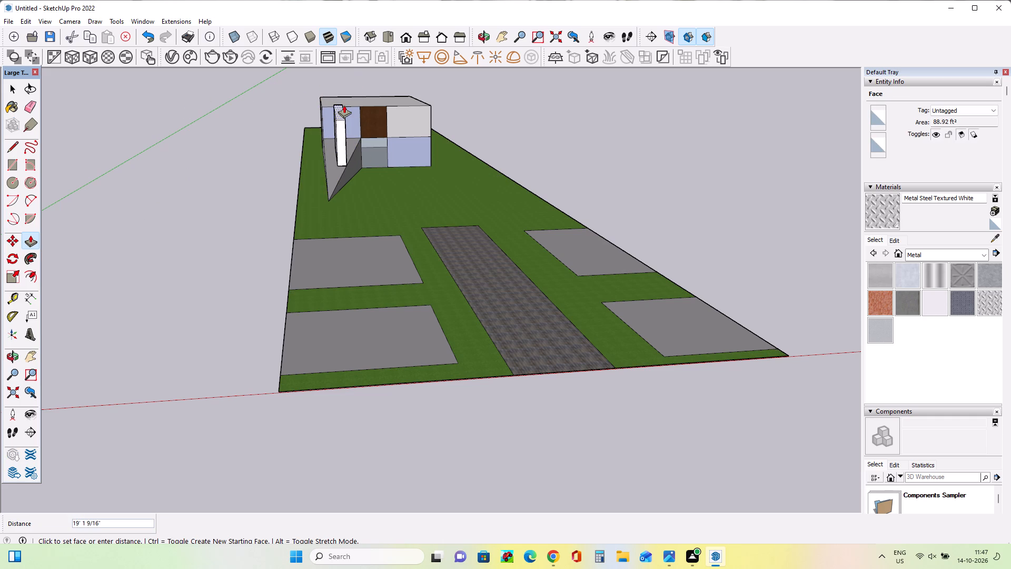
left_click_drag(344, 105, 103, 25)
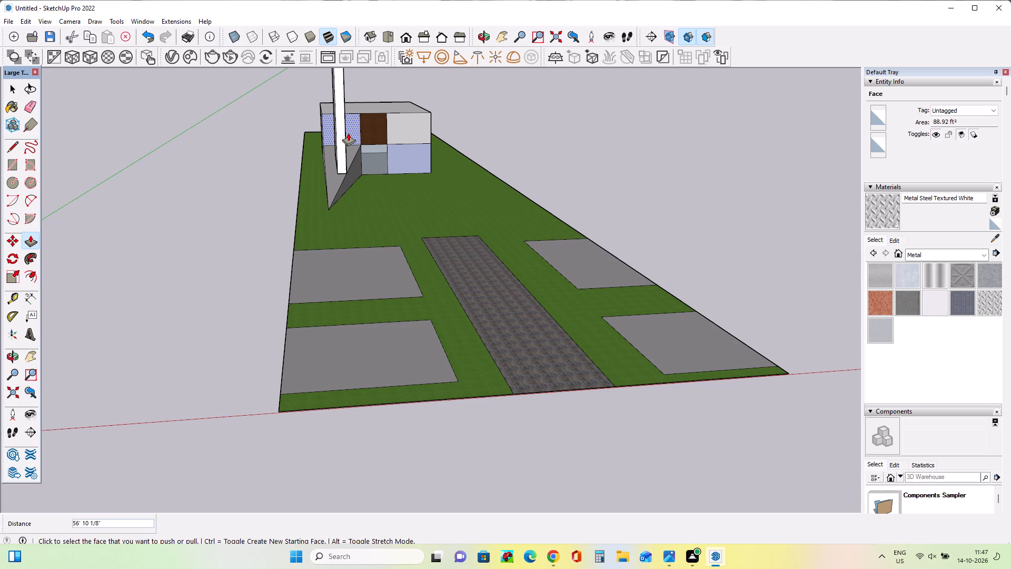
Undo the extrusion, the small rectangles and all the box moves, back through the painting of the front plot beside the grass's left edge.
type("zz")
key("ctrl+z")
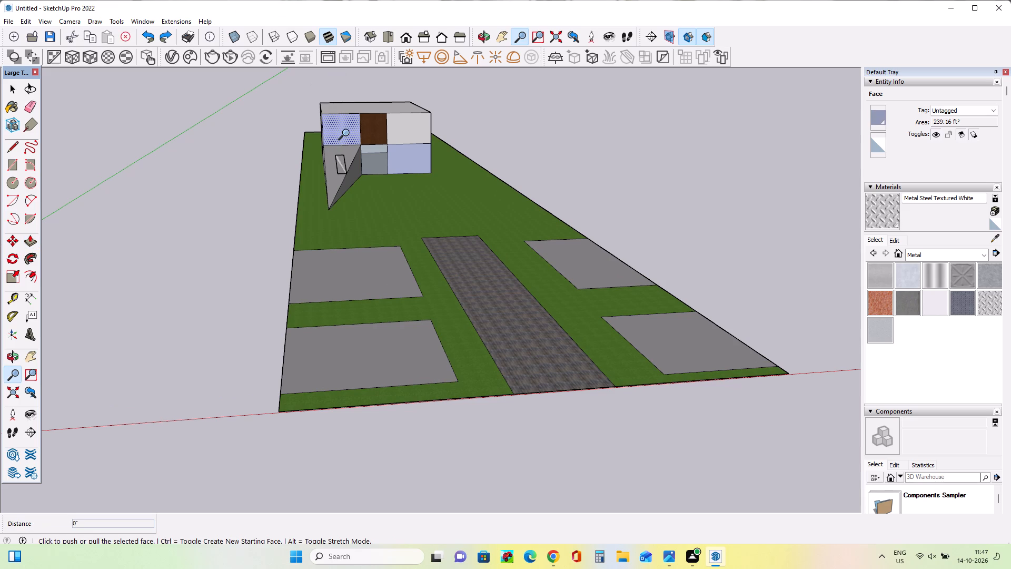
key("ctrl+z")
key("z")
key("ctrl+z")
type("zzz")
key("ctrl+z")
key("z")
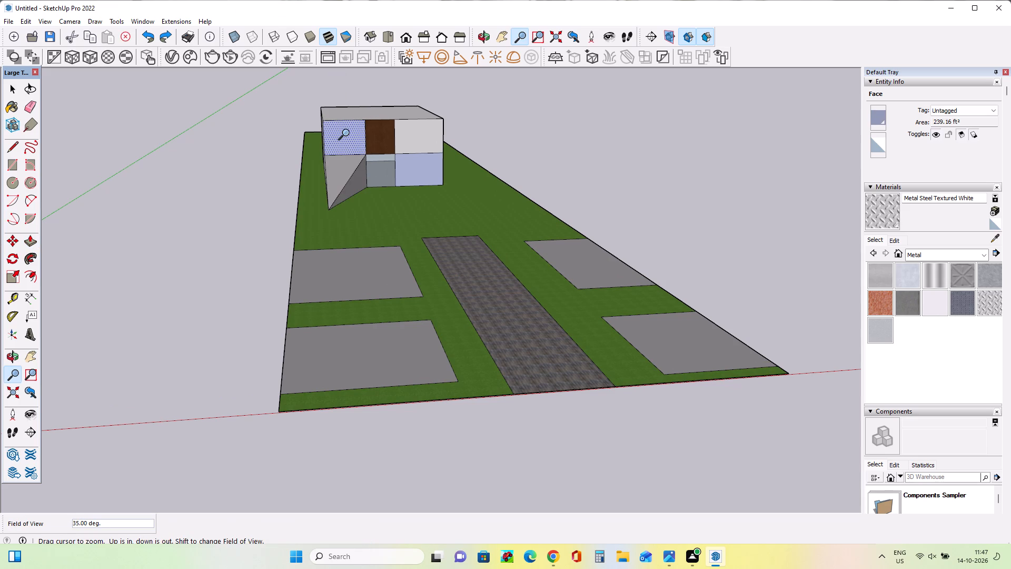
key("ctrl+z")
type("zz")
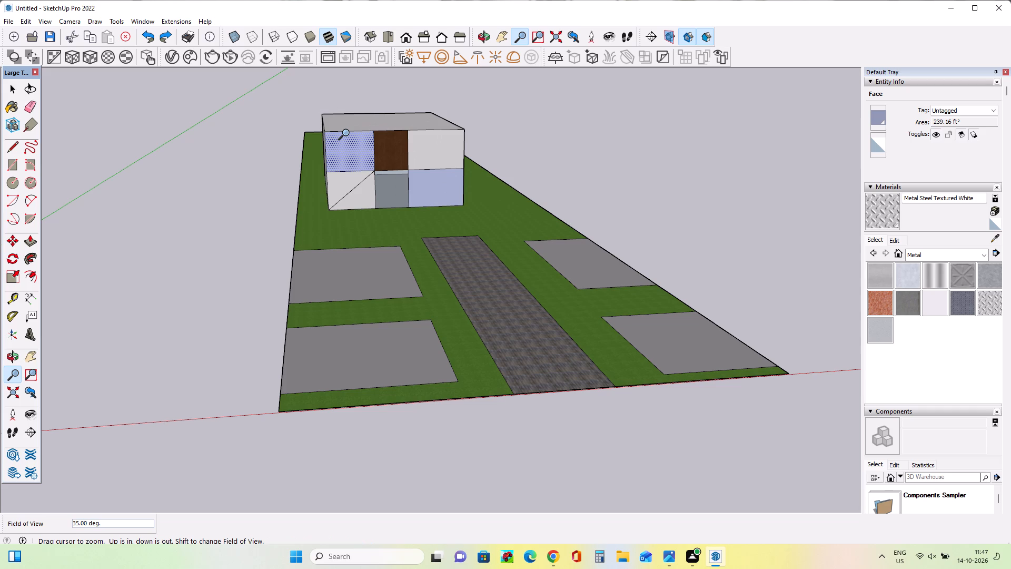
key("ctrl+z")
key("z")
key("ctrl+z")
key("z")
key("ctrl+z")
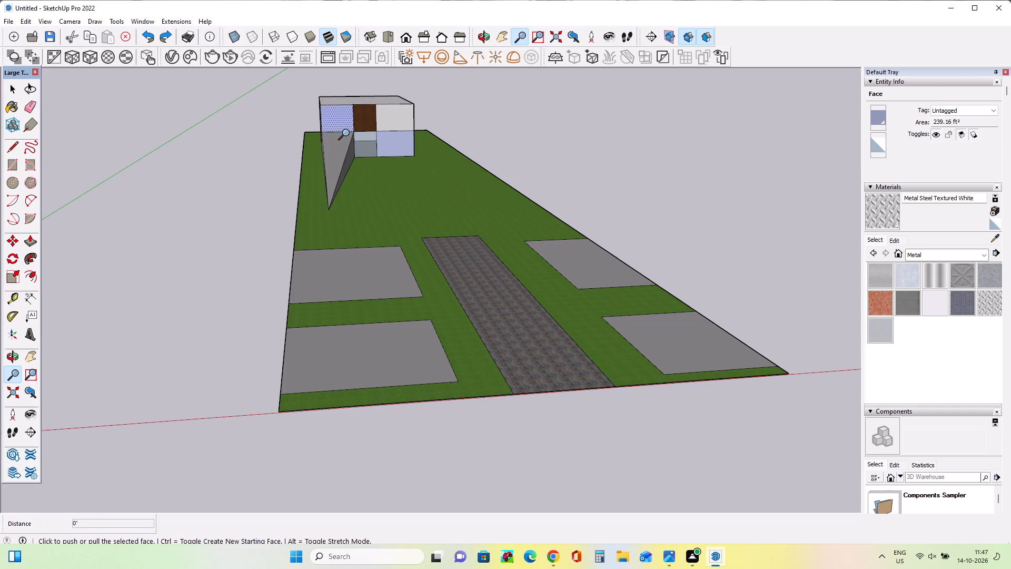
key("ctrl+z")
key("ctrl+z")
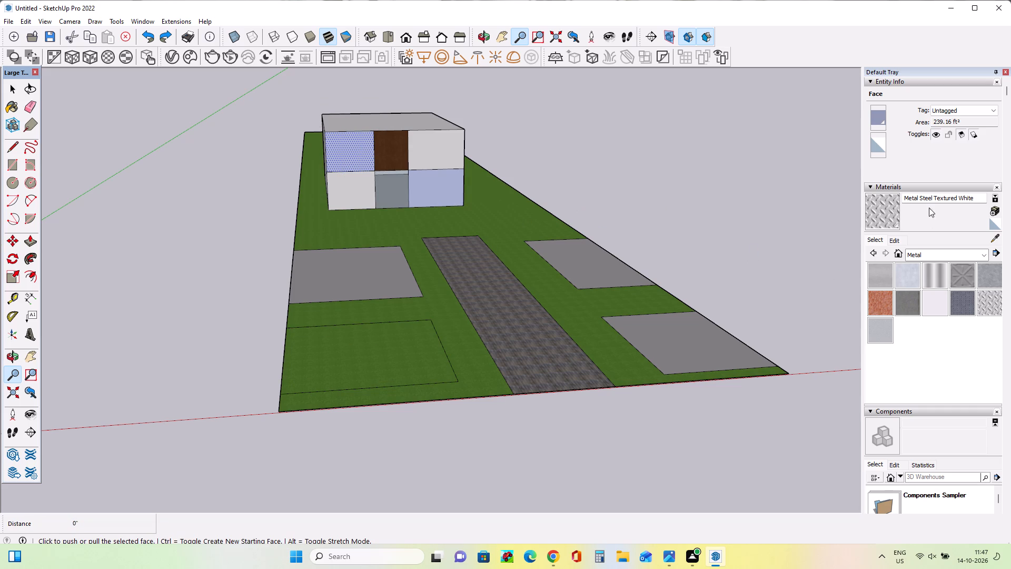
Paint the unpainted front plot on the grass with Metal Steel Textured White.
left_click(885, 217)
left_click(404, 350)
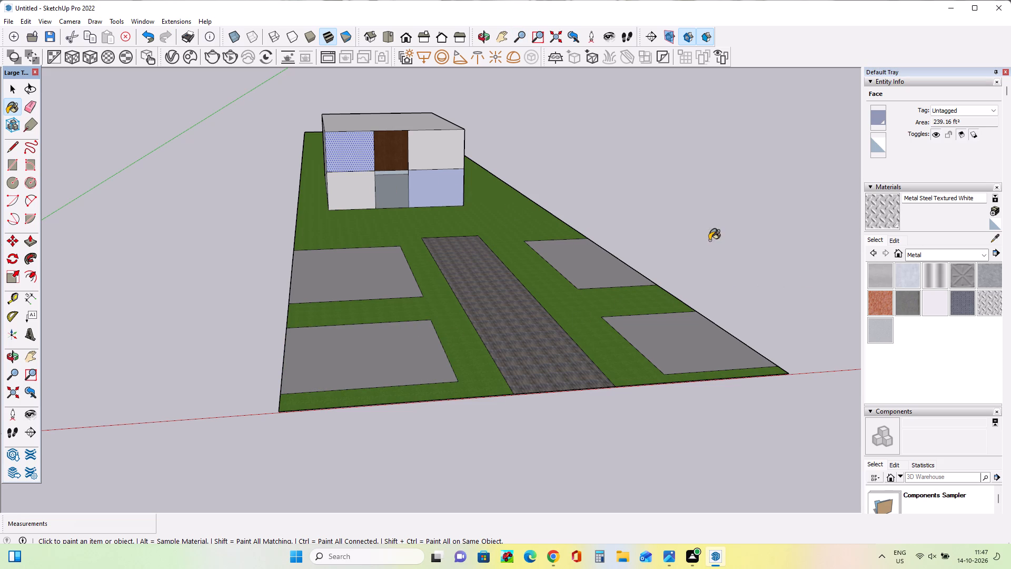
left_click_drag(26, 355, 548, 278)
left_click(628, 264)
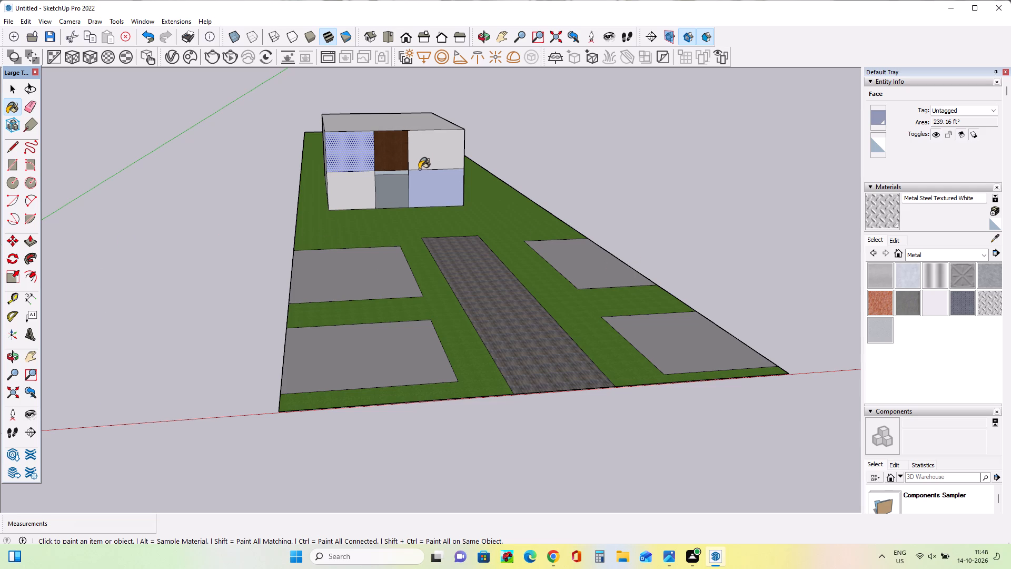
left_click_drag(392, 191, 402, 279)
Apply the Architectural Design Style from the Default Styles collection to the model.
left_click(29, 126)
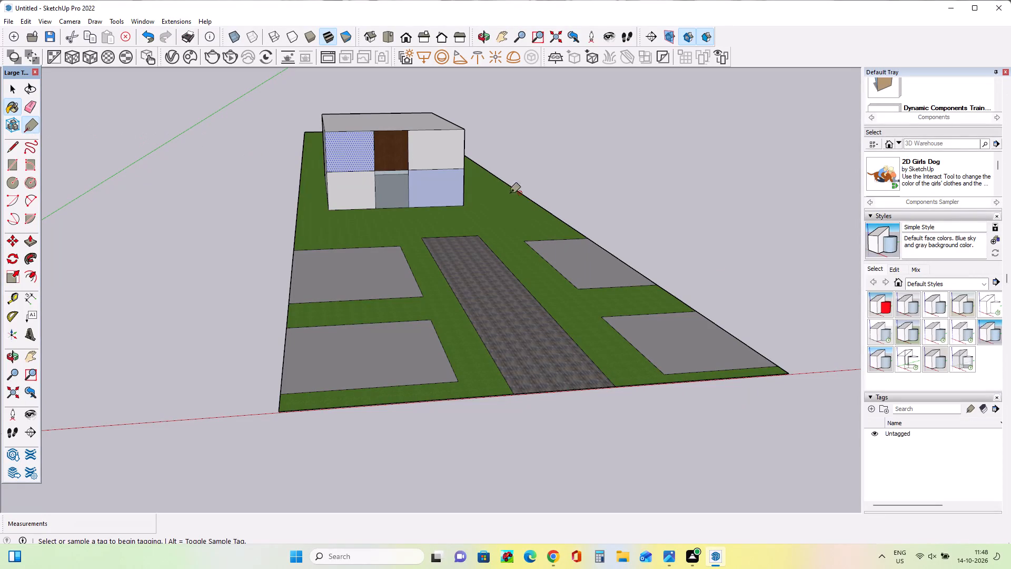
left_click(895, 305)
left_click(909, 303)
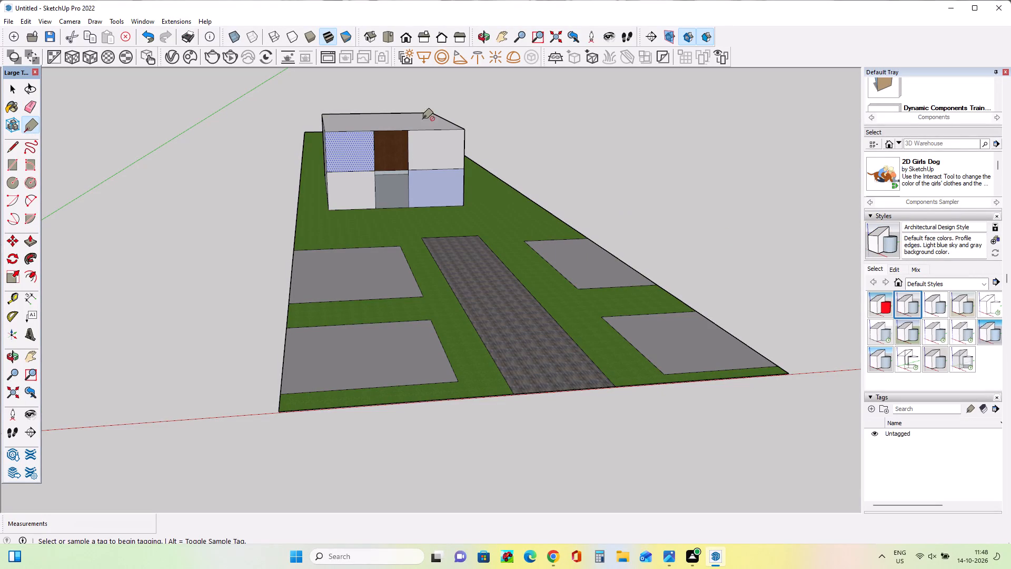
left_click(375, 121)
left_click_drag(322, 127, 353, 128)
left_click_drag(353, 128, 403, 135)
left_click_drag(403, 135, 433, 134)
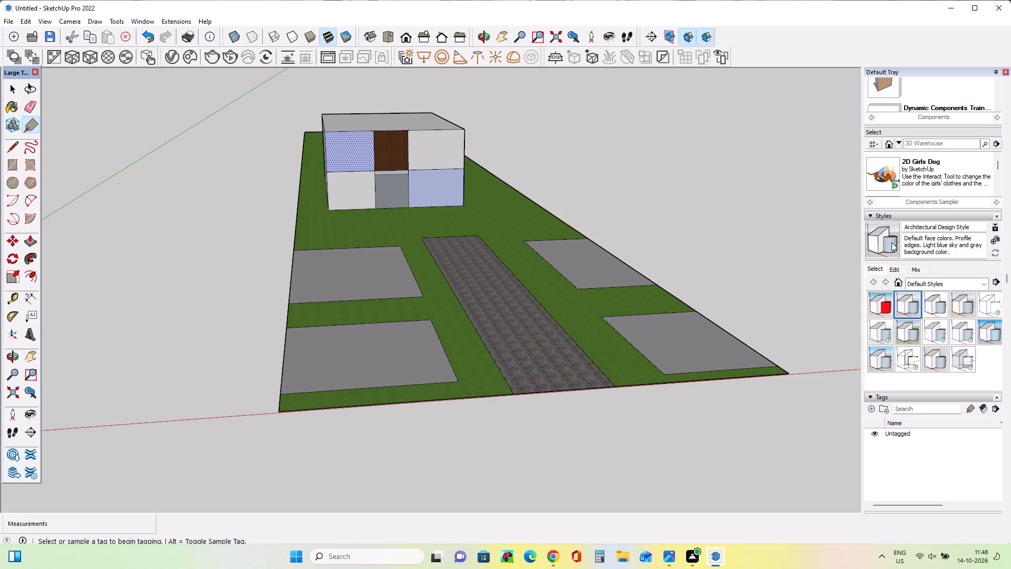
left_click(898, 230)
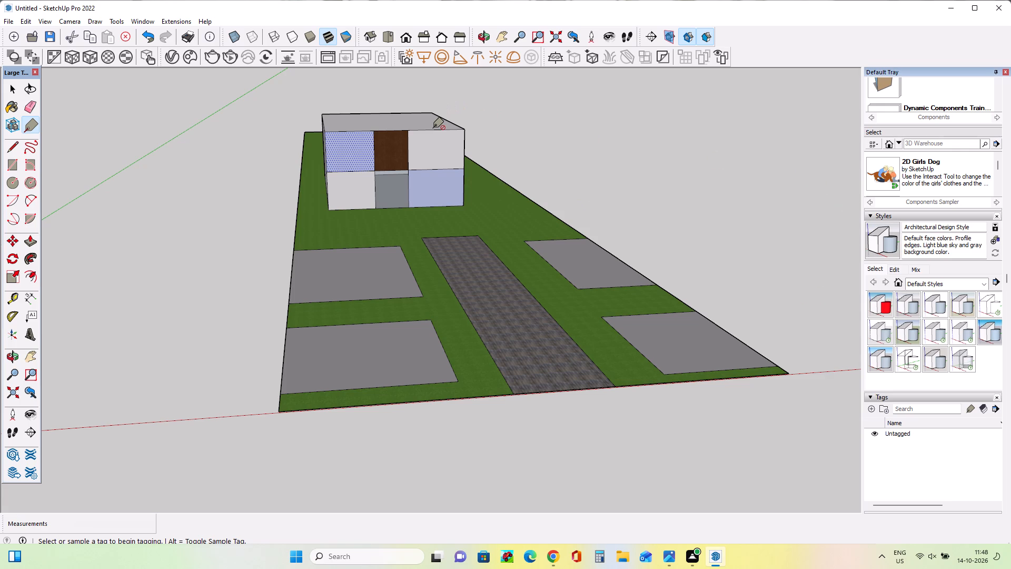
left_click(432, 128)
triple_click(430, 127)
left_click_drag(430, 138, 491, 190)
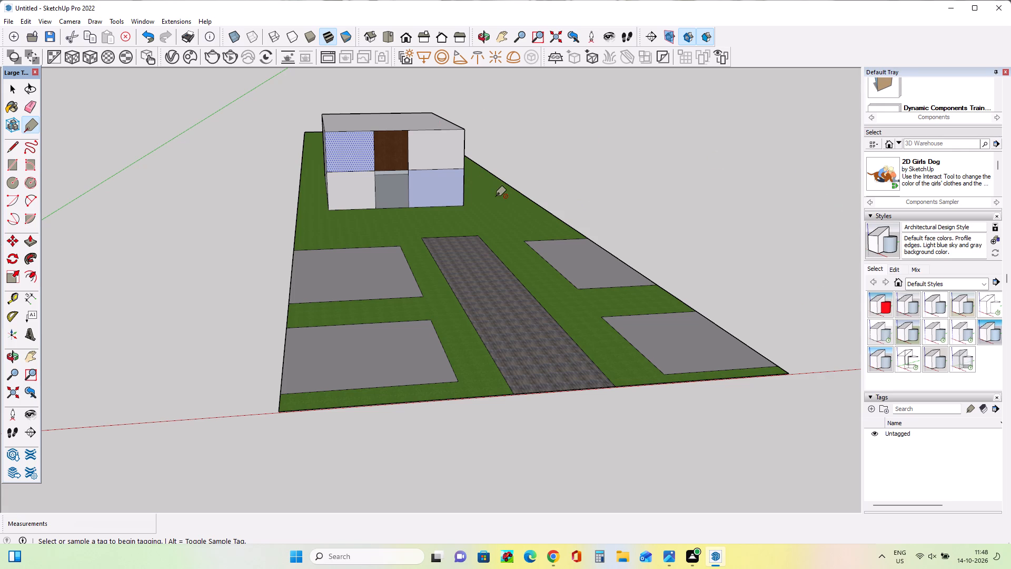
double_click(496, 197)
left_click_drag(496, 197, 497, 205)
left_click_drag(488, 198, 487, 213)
Show the Color Sets collection of styles for browsing.
left_click(980, 290)
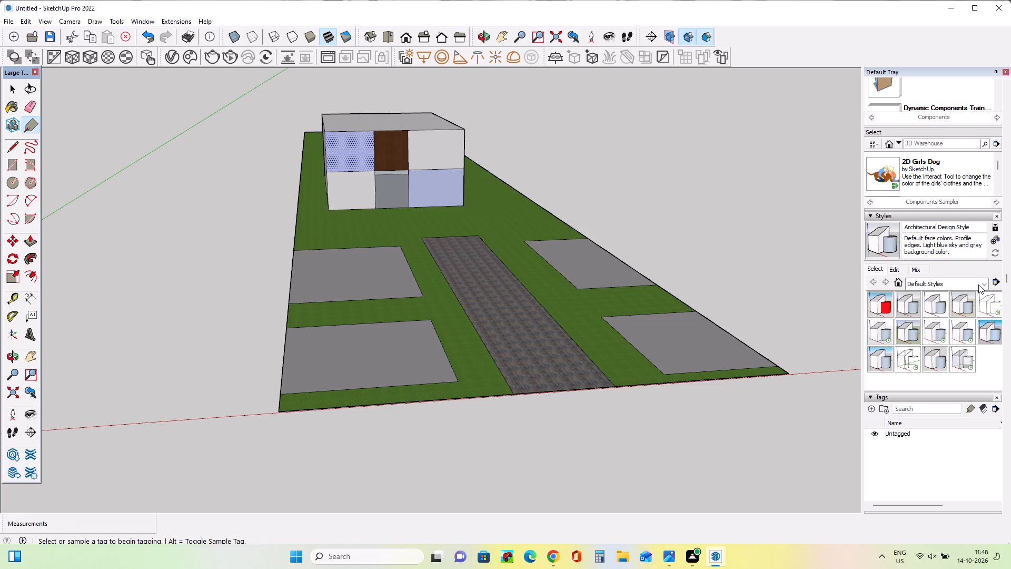
left_click(981, 285)
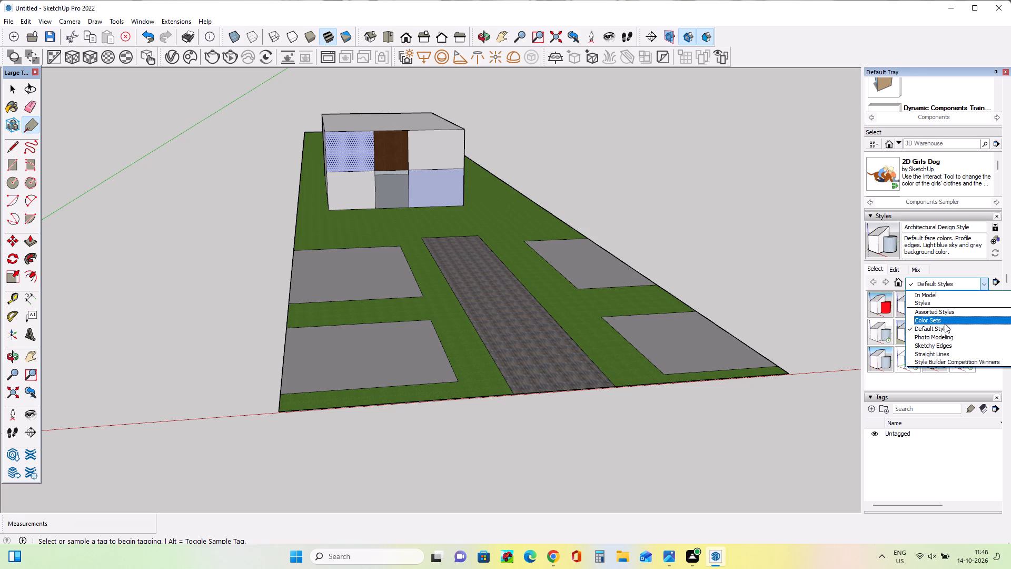
left_click(945, 323)
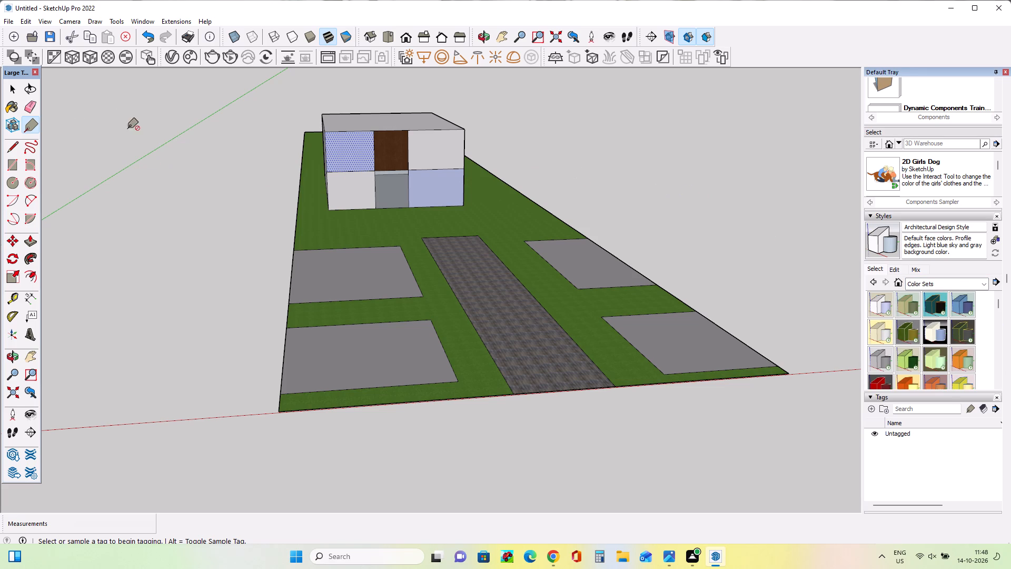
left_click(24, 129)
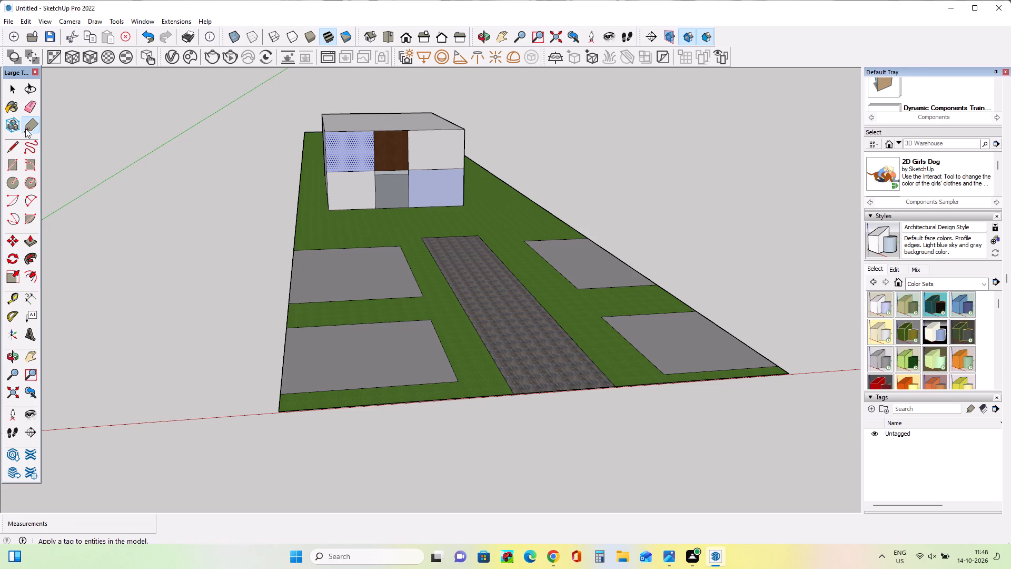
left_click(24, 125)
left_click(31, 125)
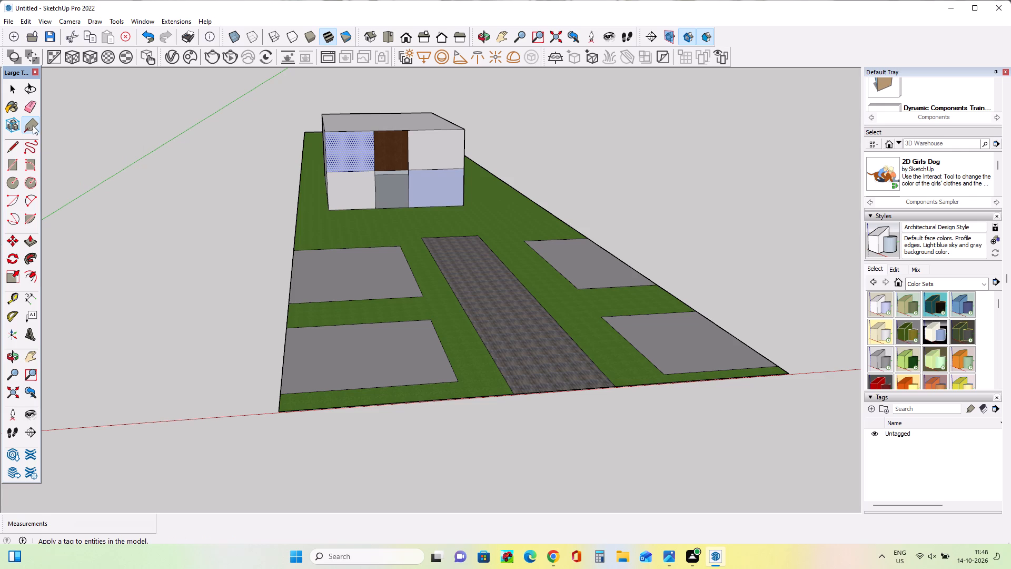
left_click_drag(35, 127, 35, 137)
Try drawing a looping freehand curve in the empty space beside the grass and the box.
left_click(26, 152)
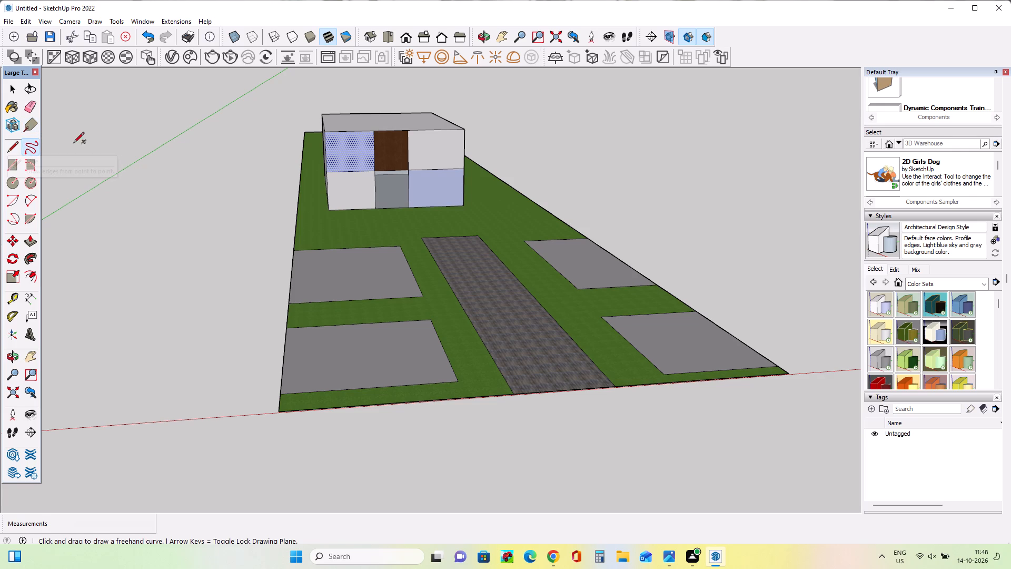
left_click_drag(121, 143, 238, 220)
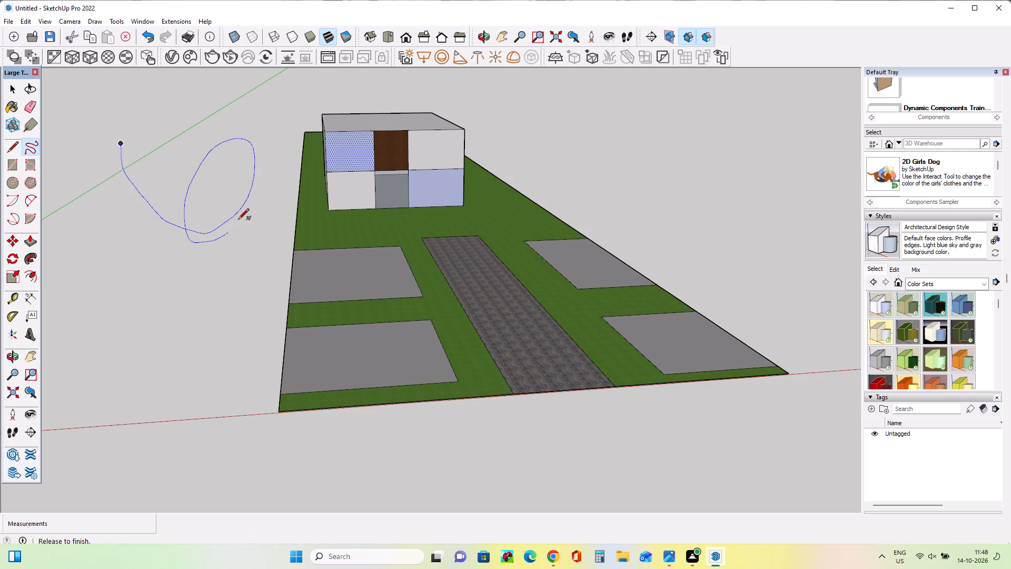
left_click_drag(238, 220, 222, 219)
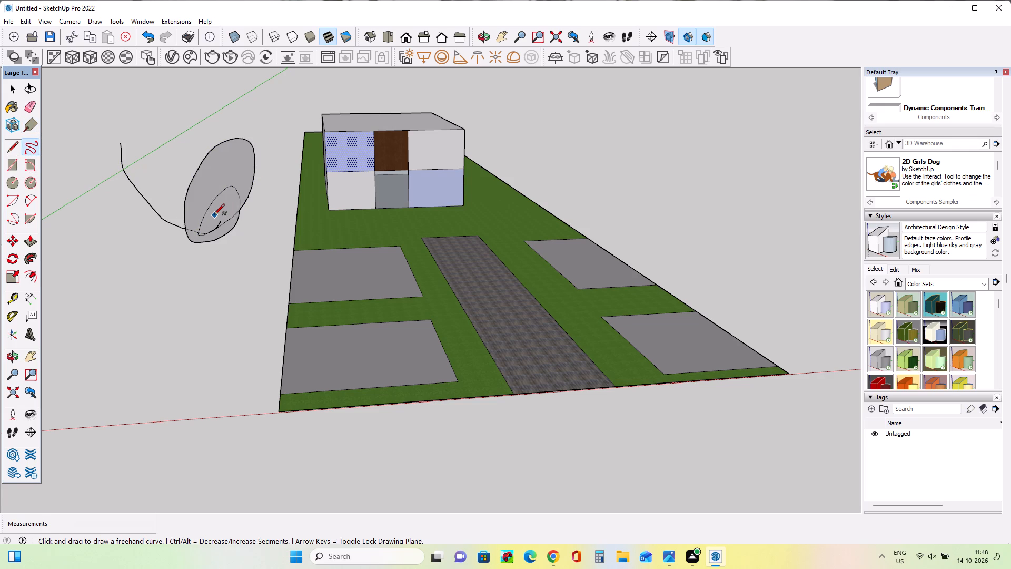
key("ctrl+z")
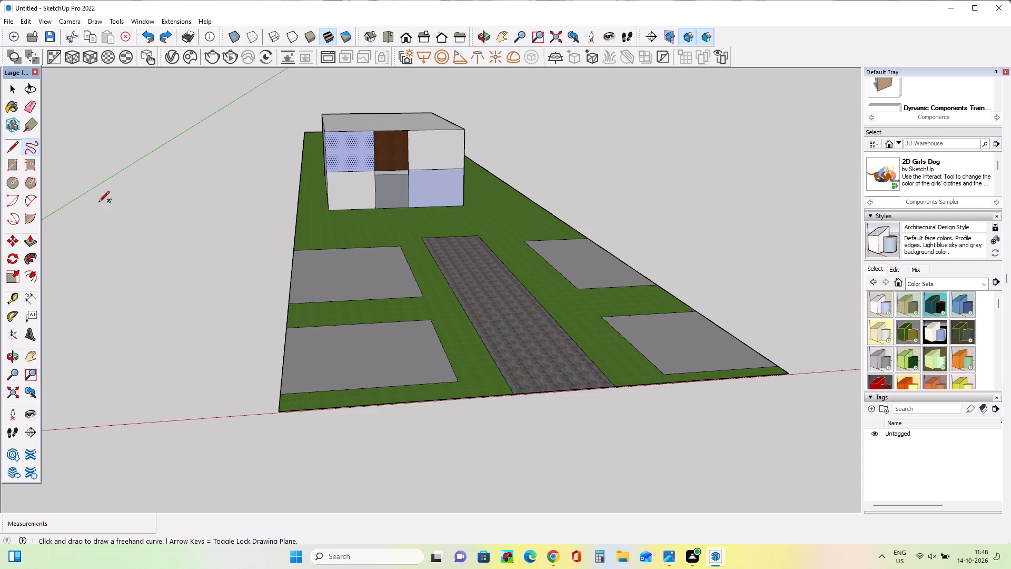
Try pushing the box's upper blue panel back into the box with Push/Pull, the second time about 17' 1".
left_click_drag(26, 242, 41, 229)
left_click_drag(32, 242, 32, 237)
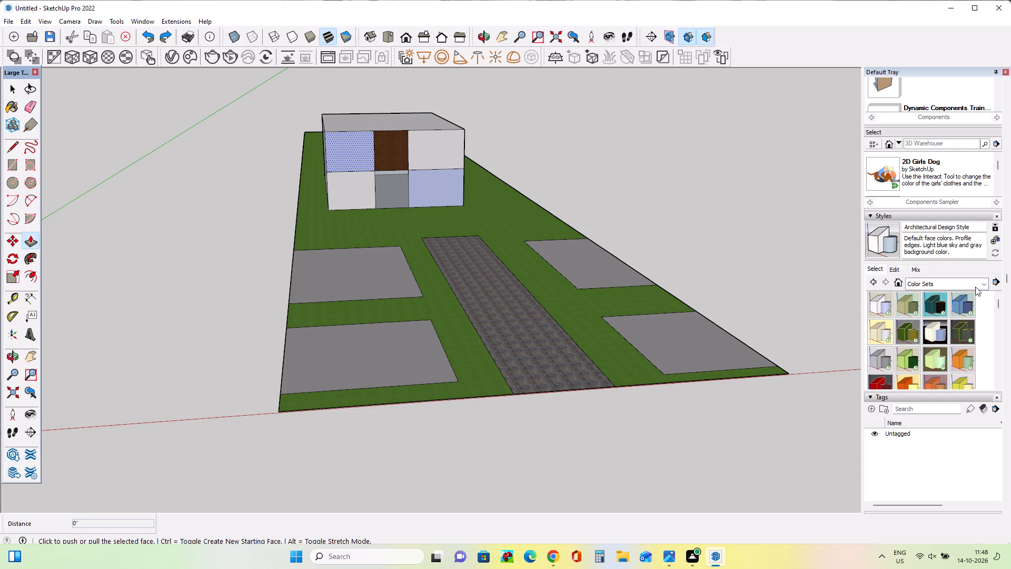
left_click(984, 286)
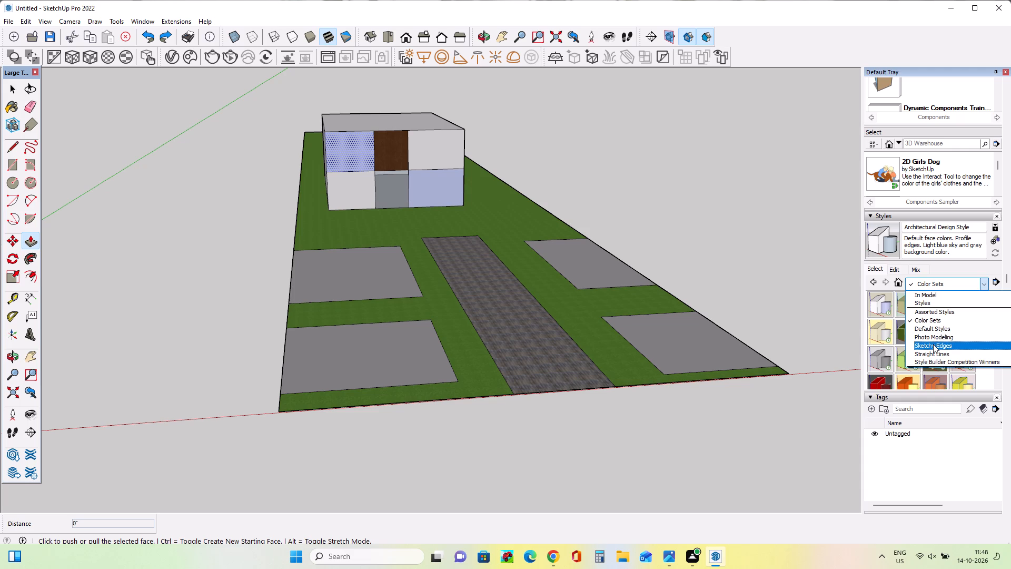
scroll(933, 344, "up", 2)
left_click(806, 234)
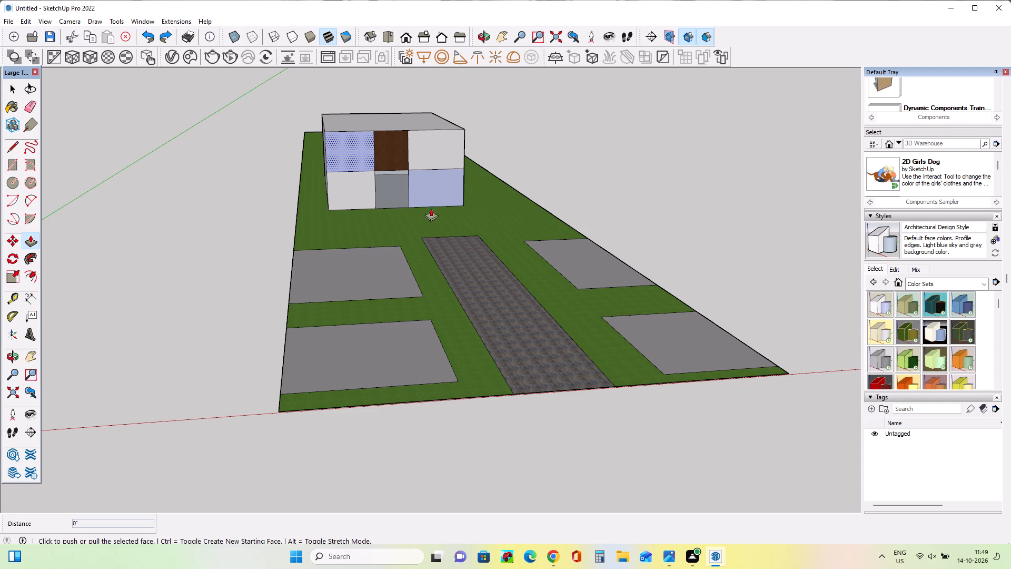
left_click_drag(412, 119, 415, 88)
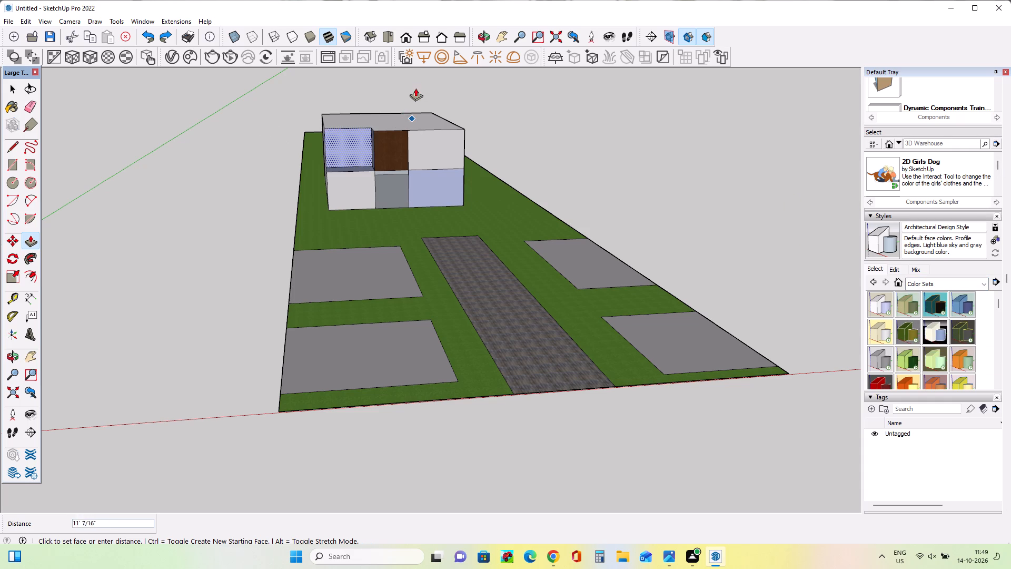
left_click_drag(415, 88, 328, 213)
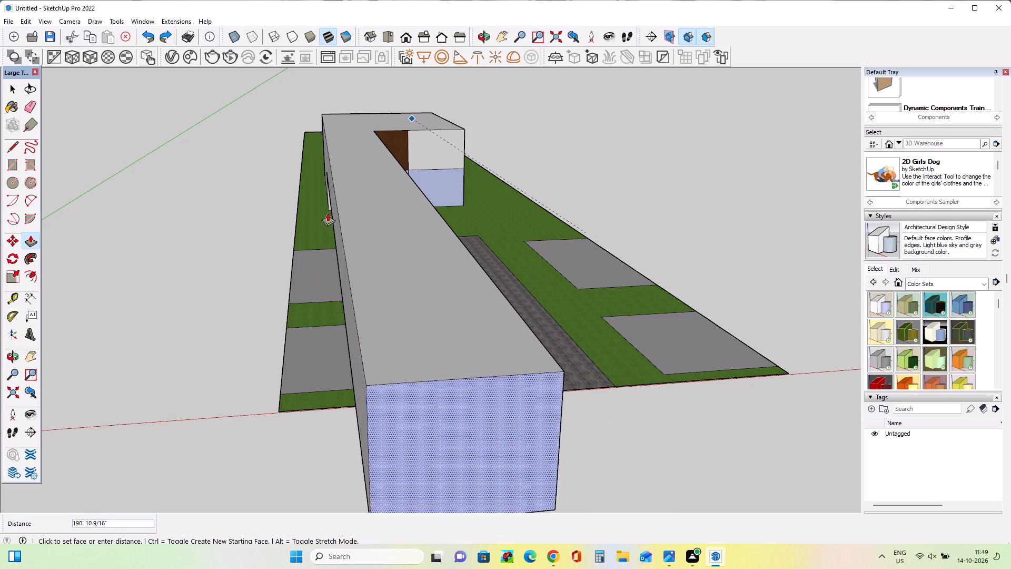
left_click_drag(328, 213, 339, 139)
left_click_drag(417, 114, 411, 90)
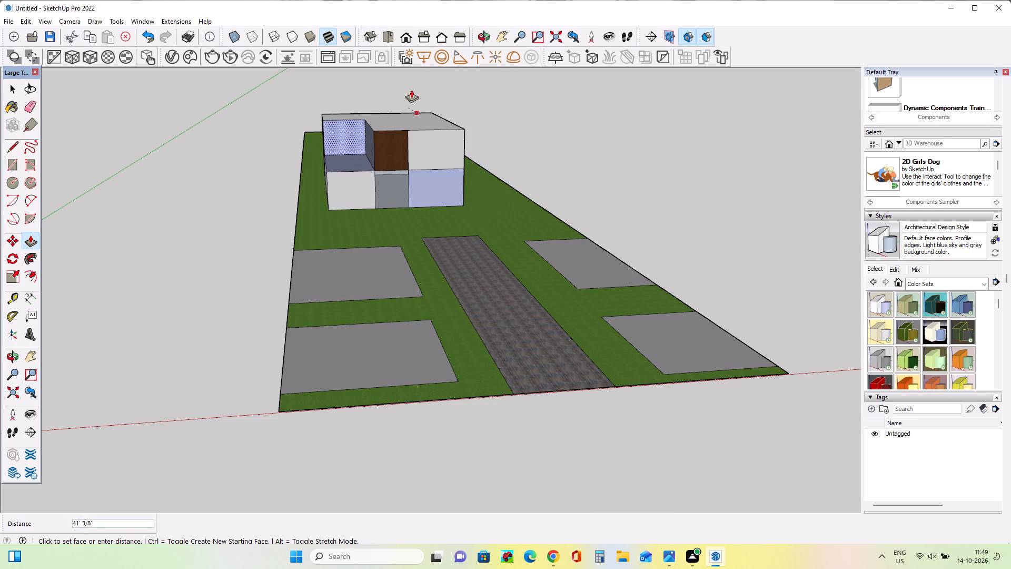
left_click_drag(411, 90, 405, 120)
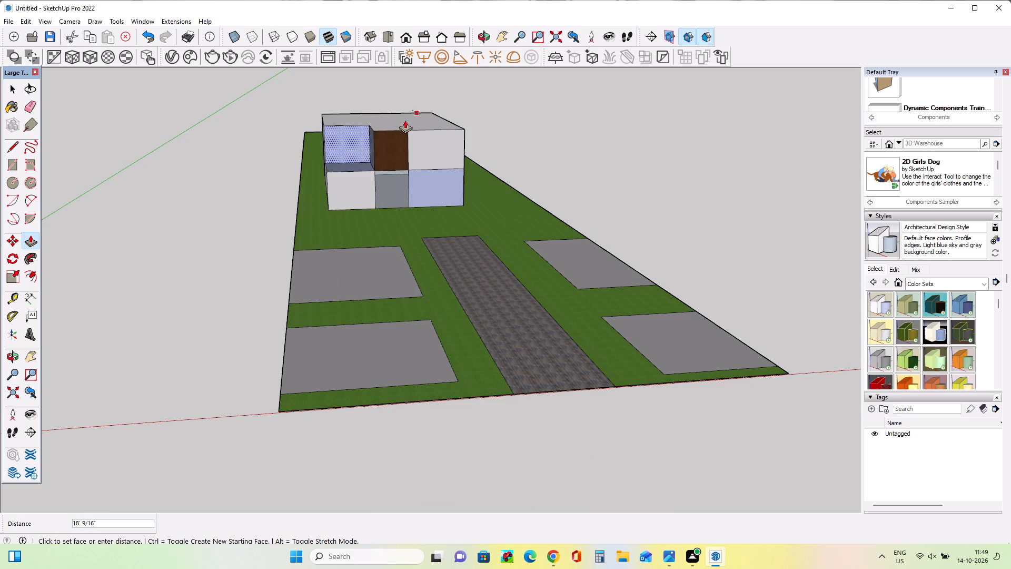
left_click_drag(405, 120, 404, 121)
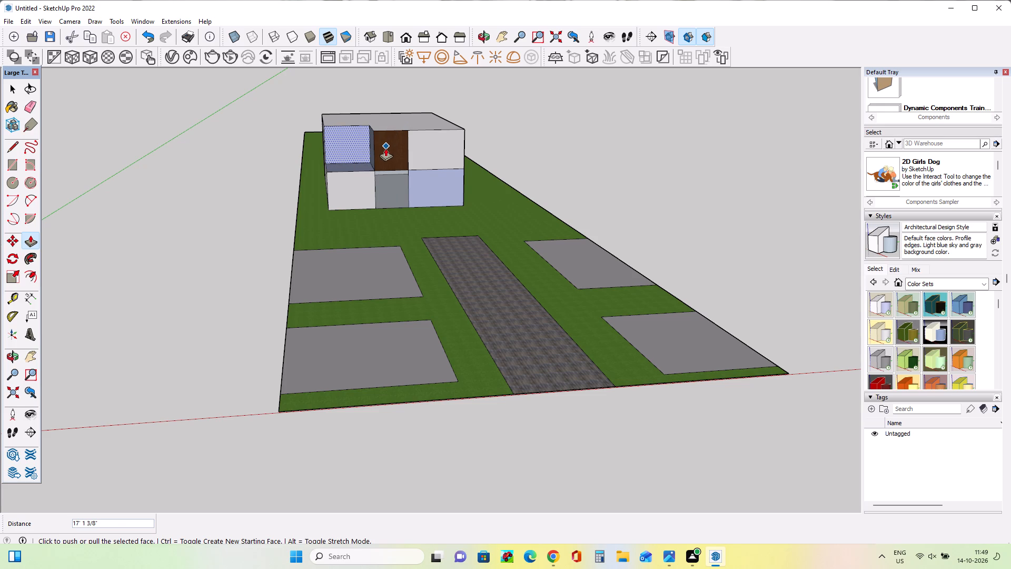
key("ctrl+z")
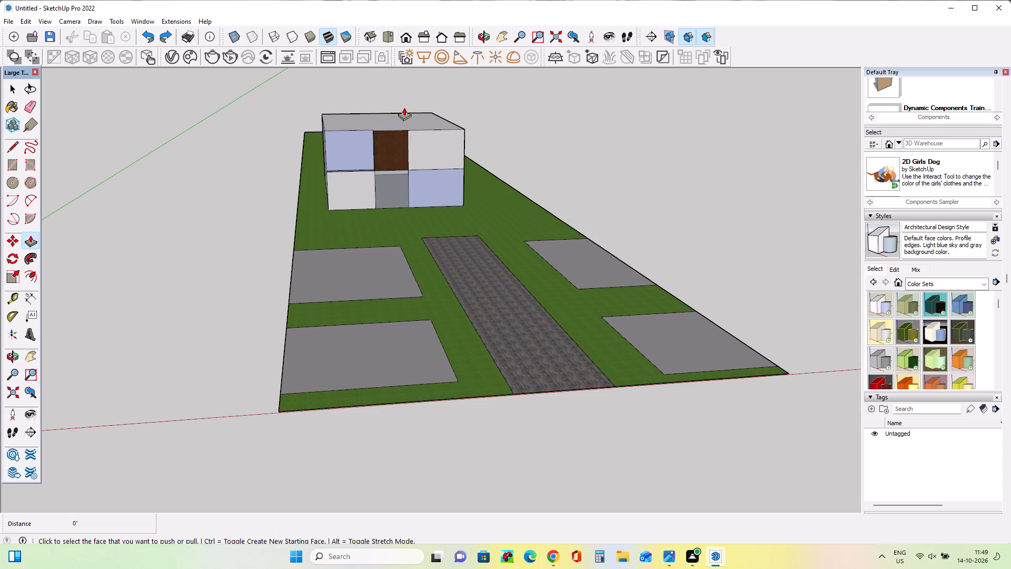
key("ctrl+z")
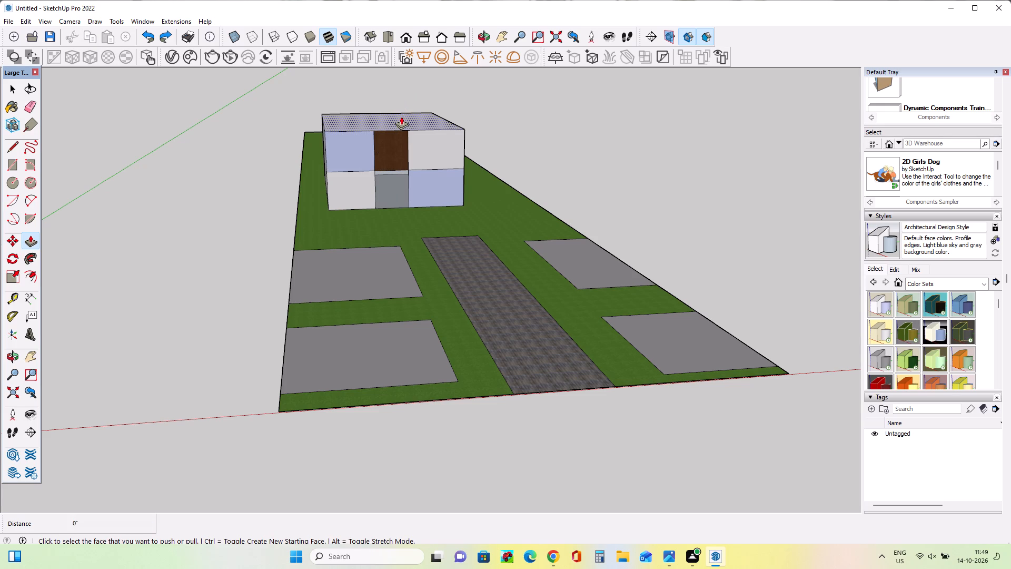
Raise the box's top face about 17' 8" with Push/Pull.
left_click_drag(402, 117, 403, 74)
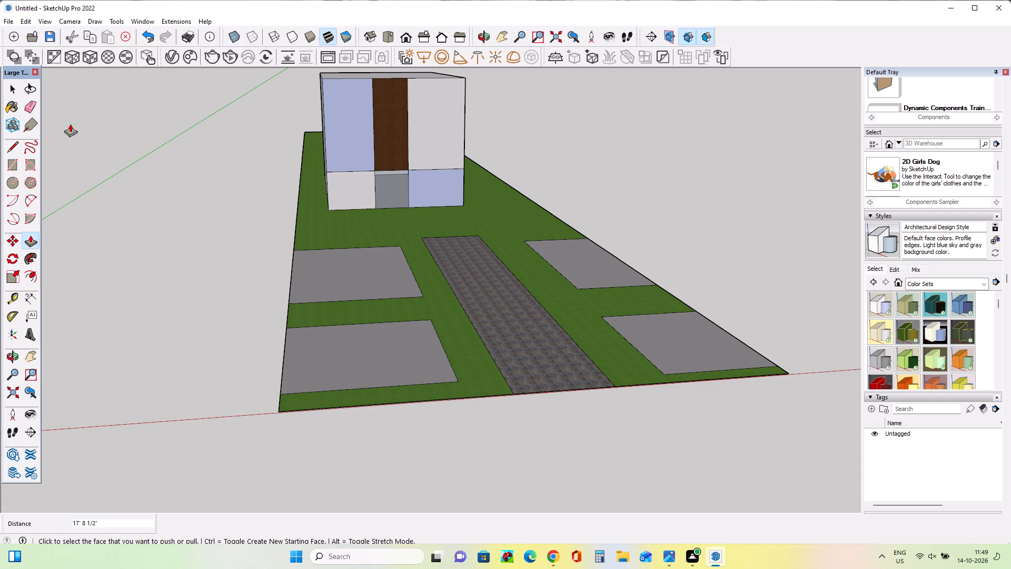
Draw a rectangle about 49' 8" by 7' 9" across the full width of the box's front face, along its top edge.
left_click(8, 160)
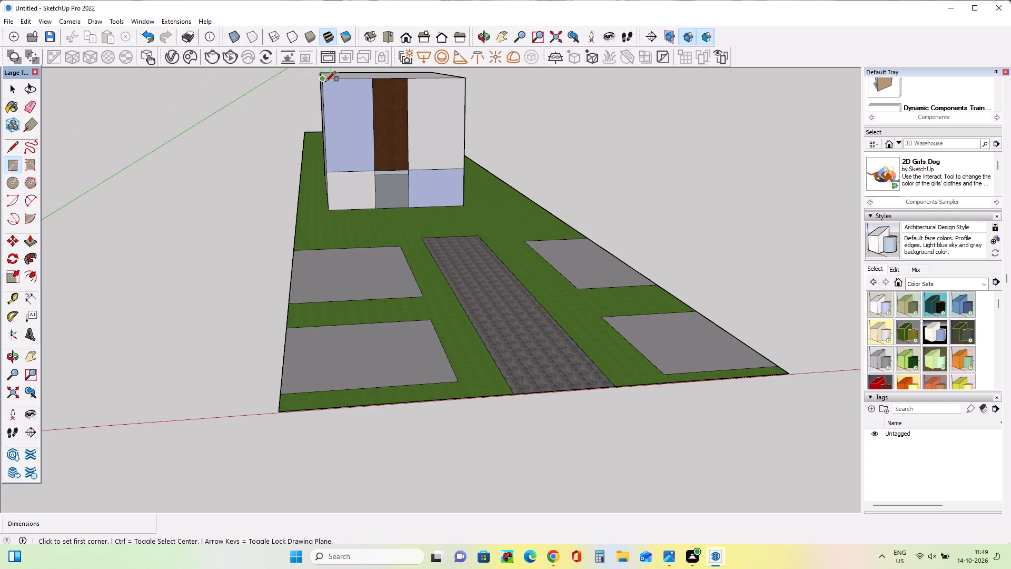
left_click_drag(325, 82, 472, 113)
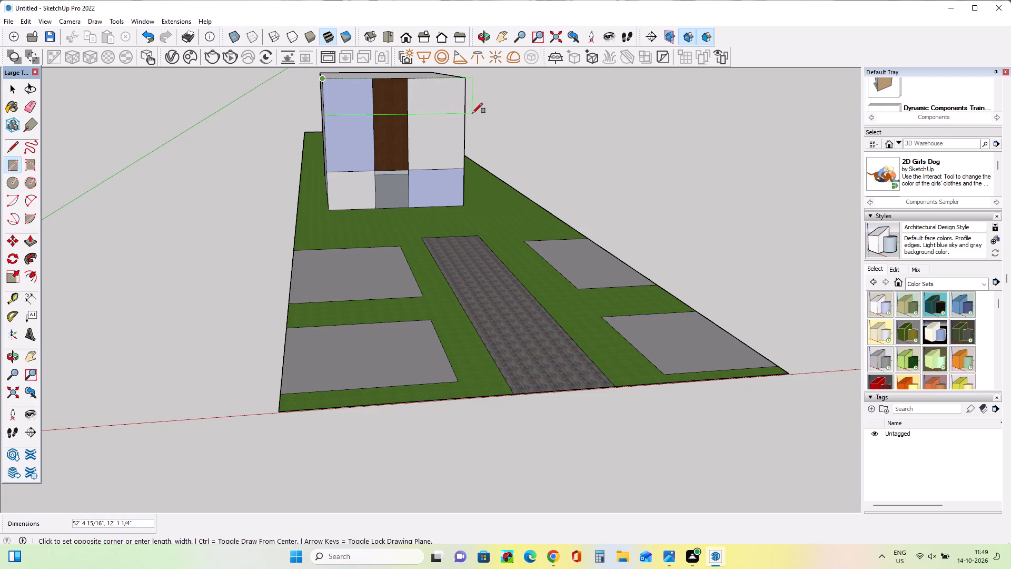
left_click_drag(472, 113, 468, 94)
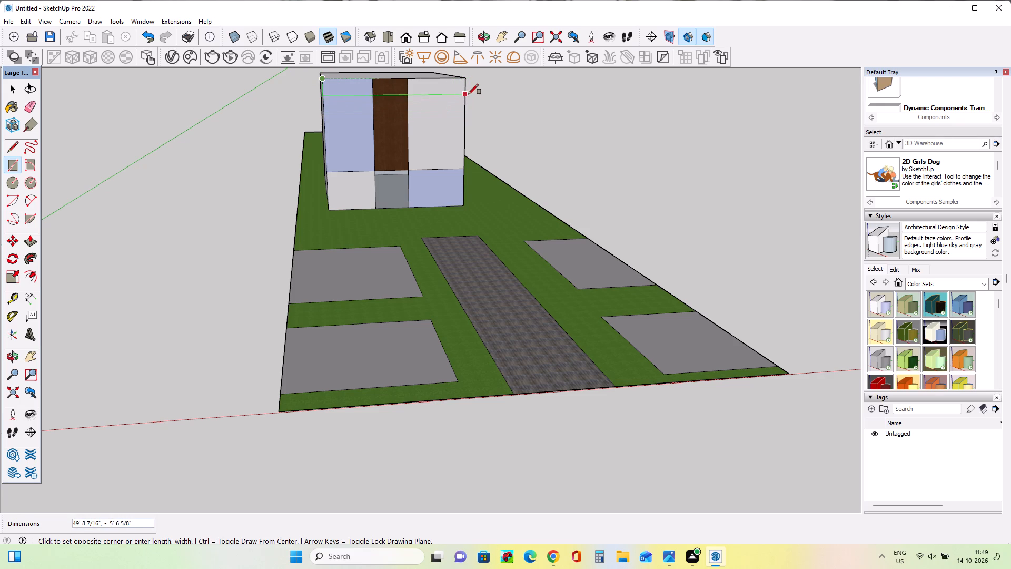
left_click_drag(468, 94, 464, 101)
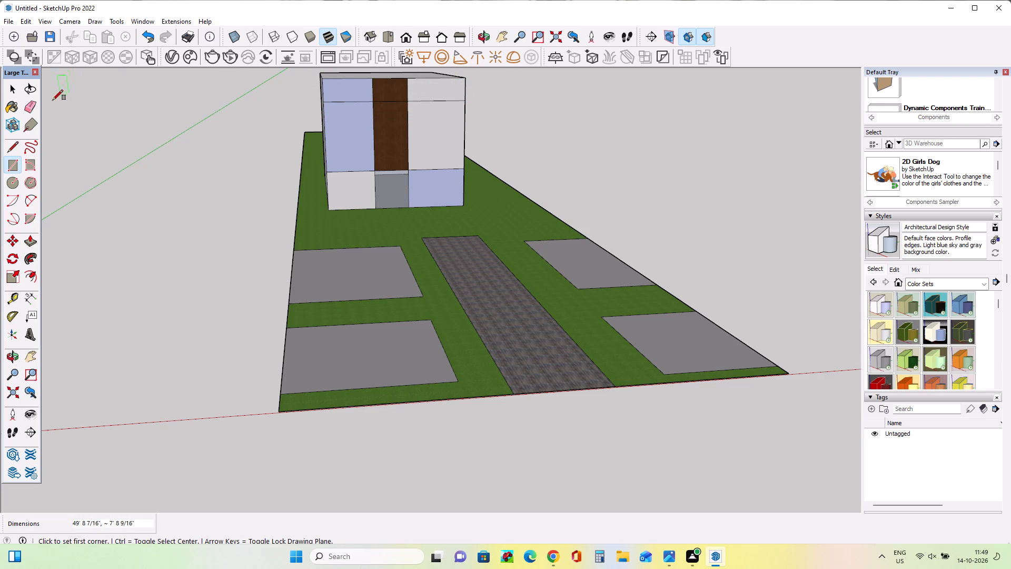
Erase the two vertical edges crossing the top band of the box's front face so the band is one continuous face.
left_click(34, 105)
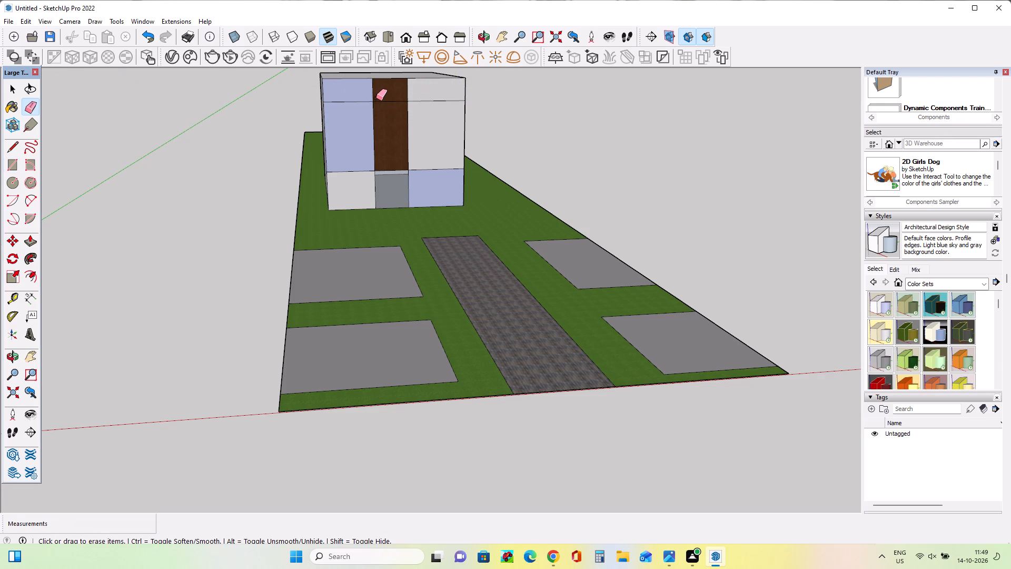
left_click(373, 93)
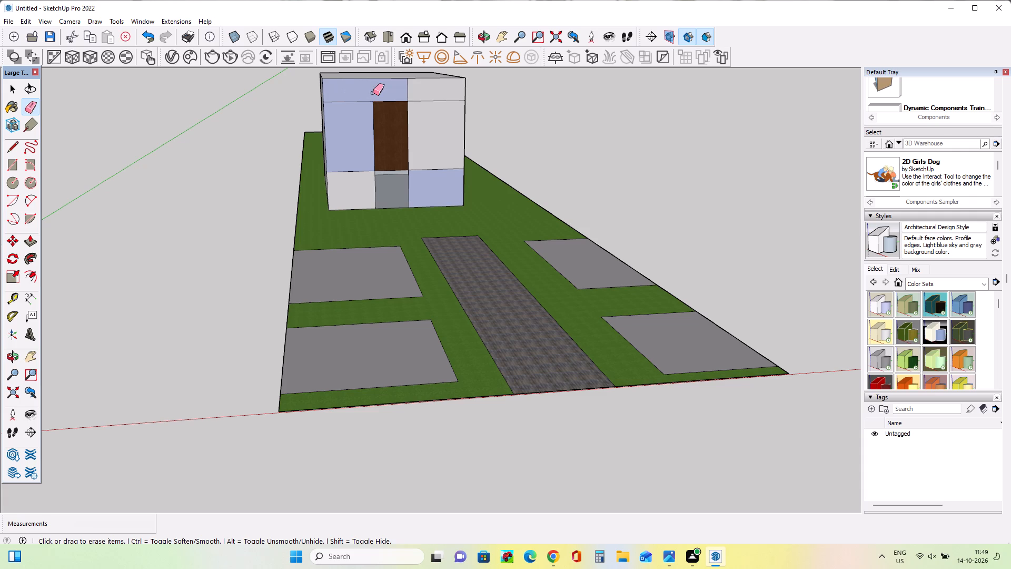
left_click(407, 99)
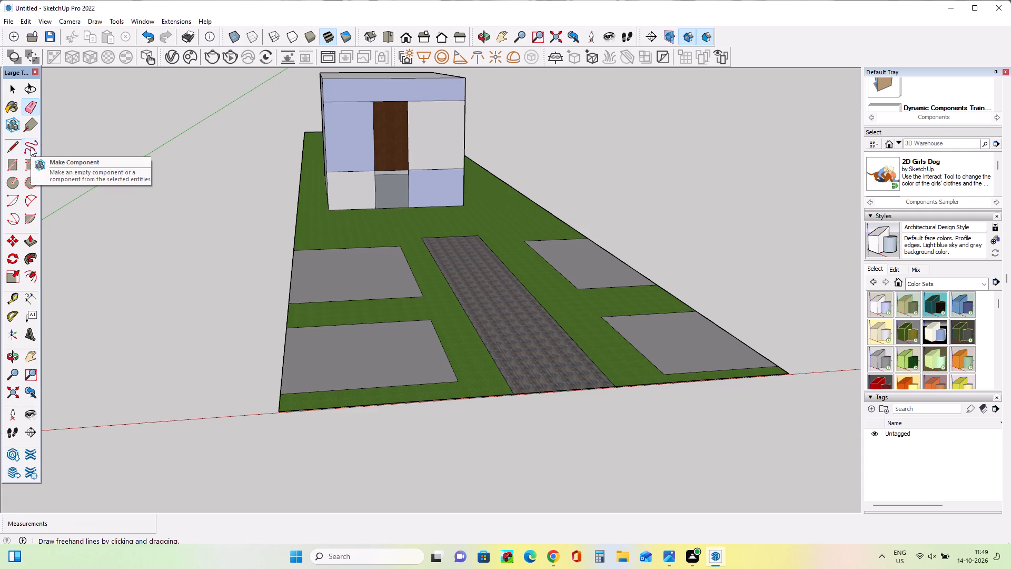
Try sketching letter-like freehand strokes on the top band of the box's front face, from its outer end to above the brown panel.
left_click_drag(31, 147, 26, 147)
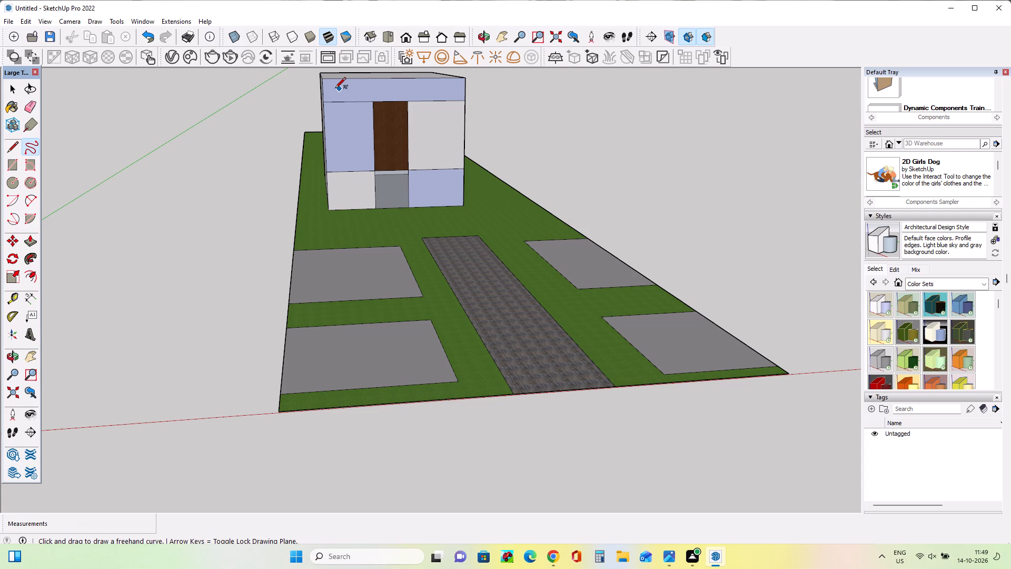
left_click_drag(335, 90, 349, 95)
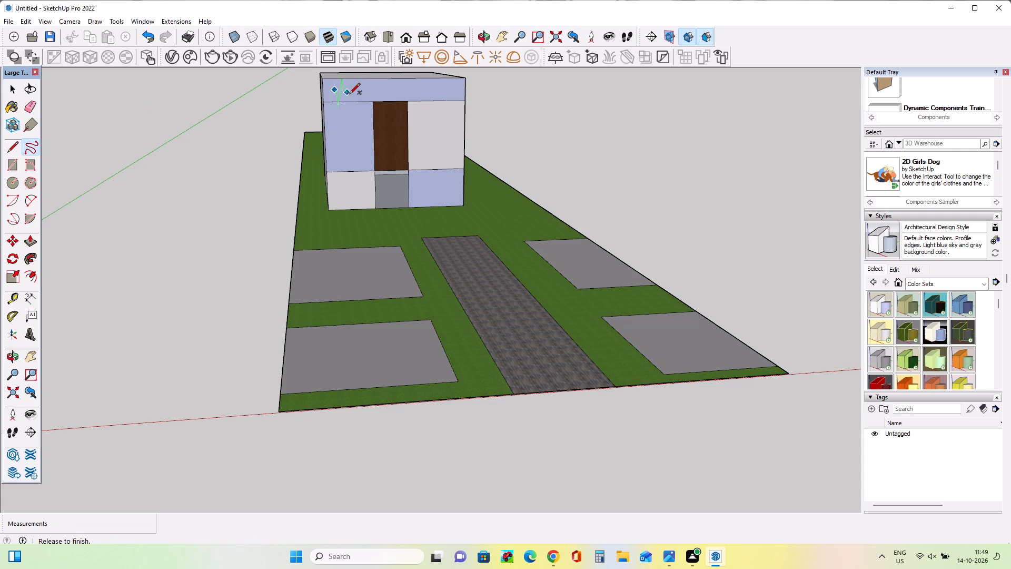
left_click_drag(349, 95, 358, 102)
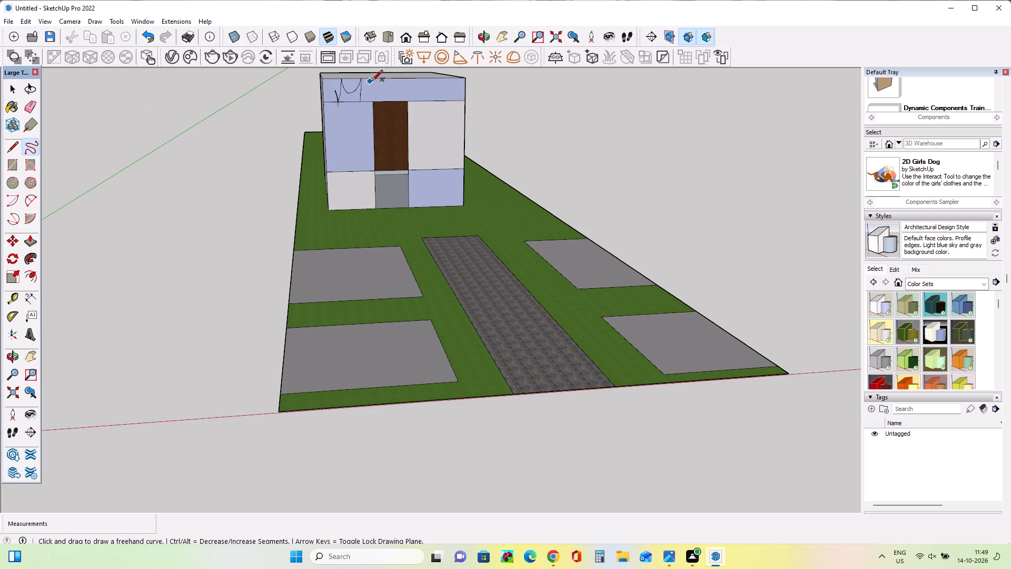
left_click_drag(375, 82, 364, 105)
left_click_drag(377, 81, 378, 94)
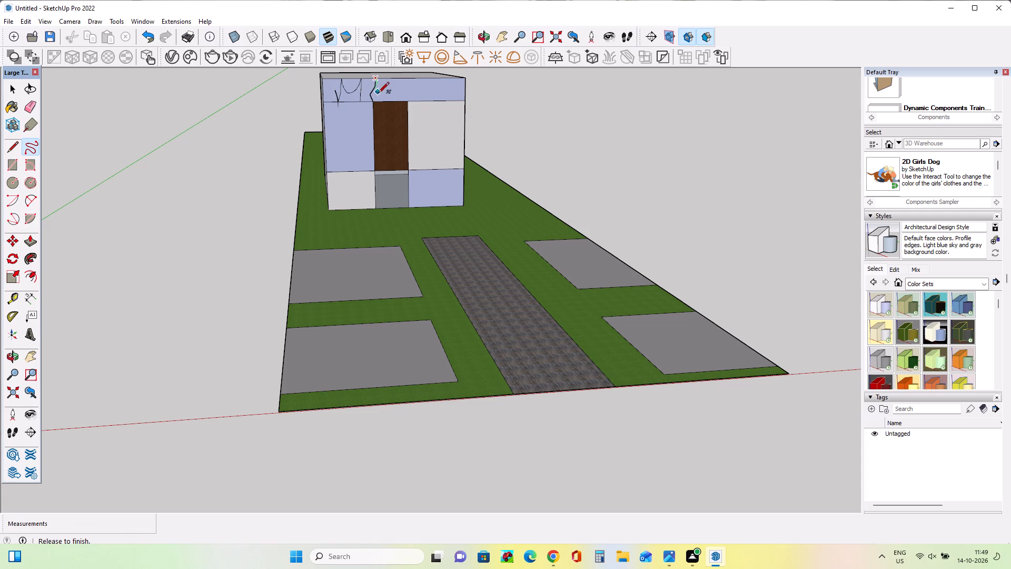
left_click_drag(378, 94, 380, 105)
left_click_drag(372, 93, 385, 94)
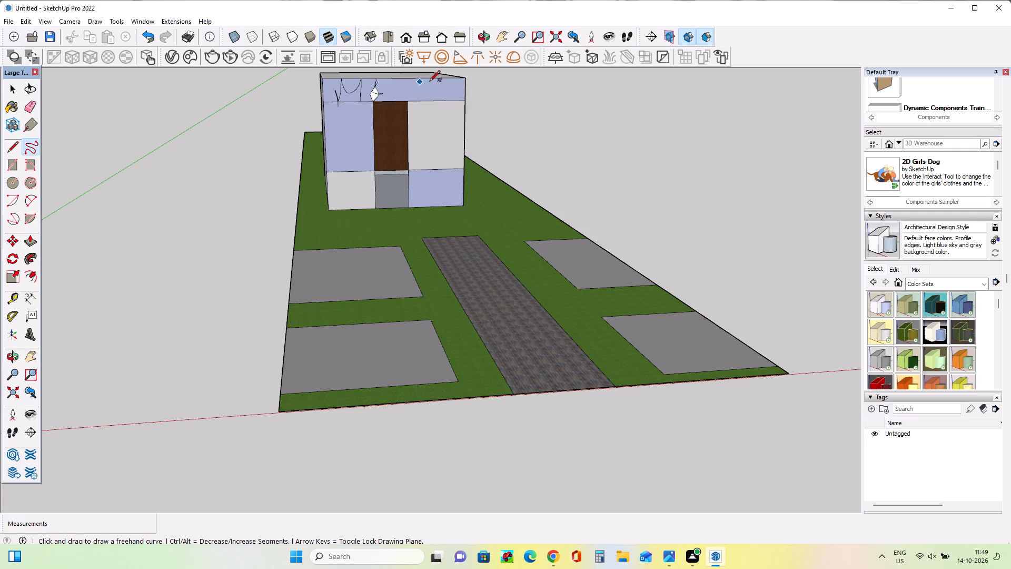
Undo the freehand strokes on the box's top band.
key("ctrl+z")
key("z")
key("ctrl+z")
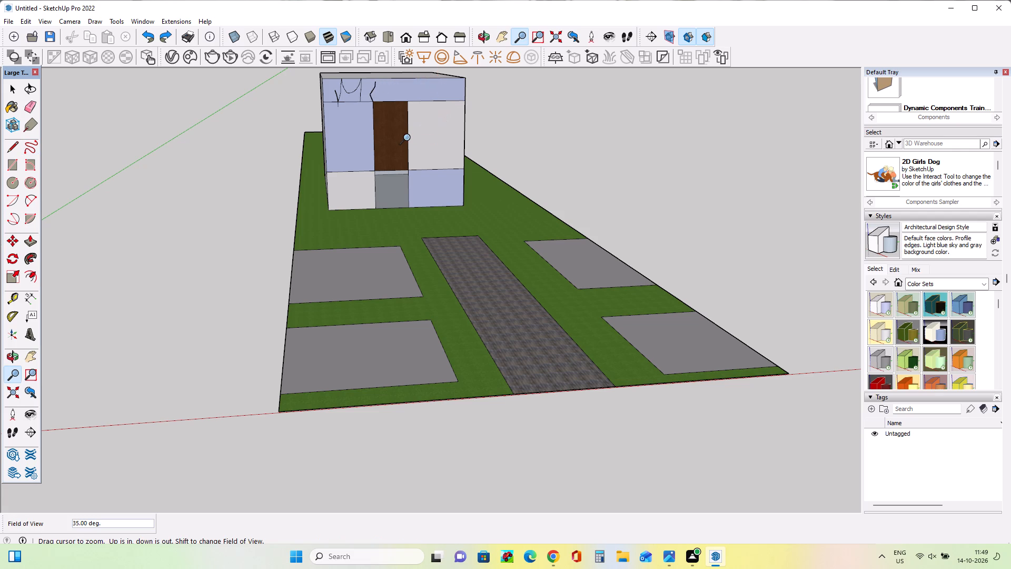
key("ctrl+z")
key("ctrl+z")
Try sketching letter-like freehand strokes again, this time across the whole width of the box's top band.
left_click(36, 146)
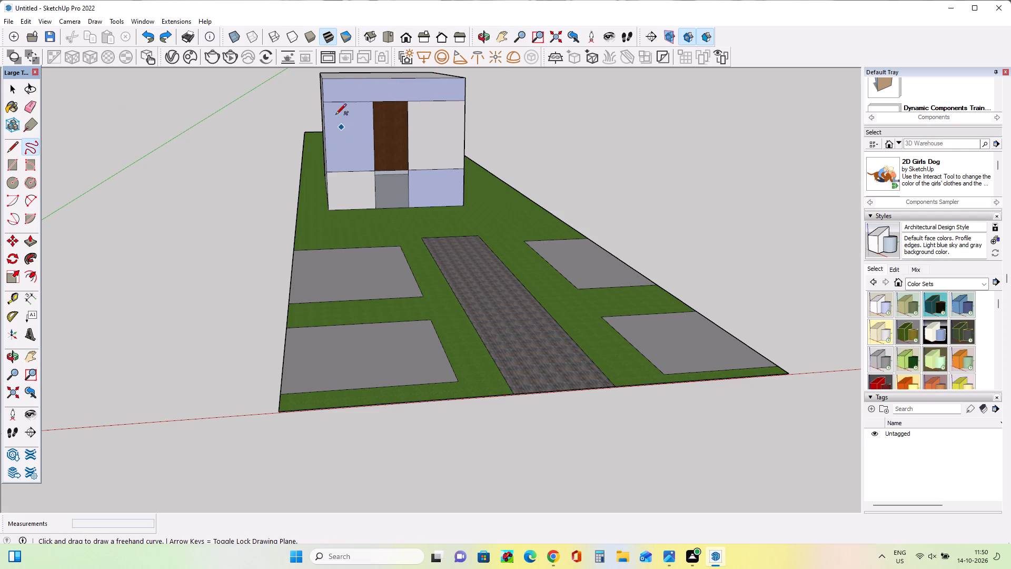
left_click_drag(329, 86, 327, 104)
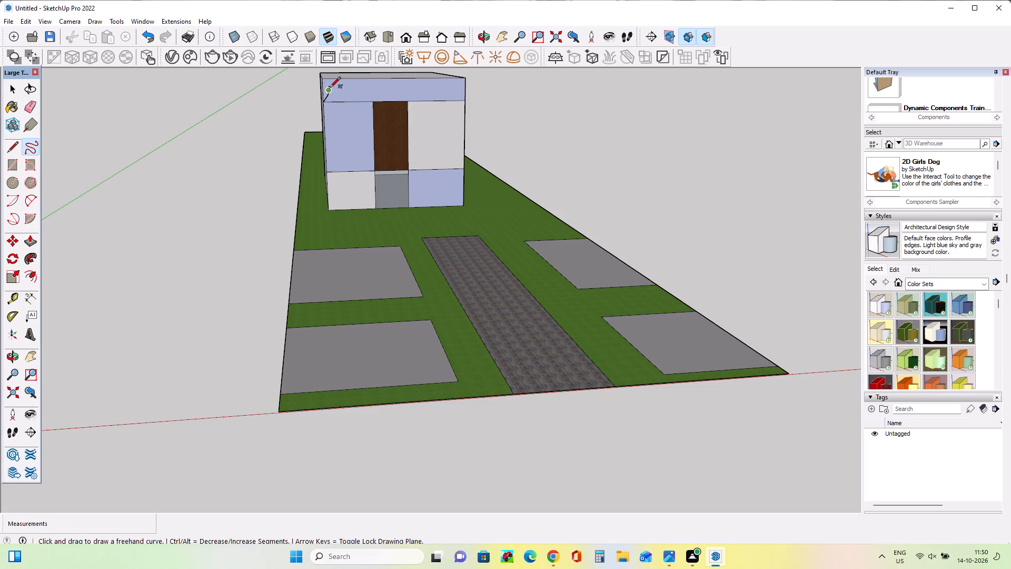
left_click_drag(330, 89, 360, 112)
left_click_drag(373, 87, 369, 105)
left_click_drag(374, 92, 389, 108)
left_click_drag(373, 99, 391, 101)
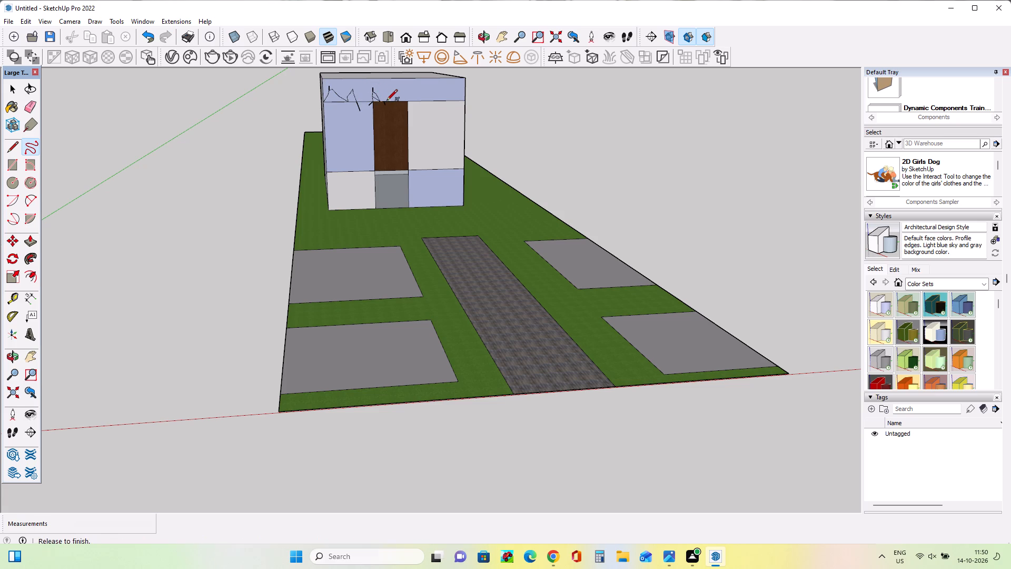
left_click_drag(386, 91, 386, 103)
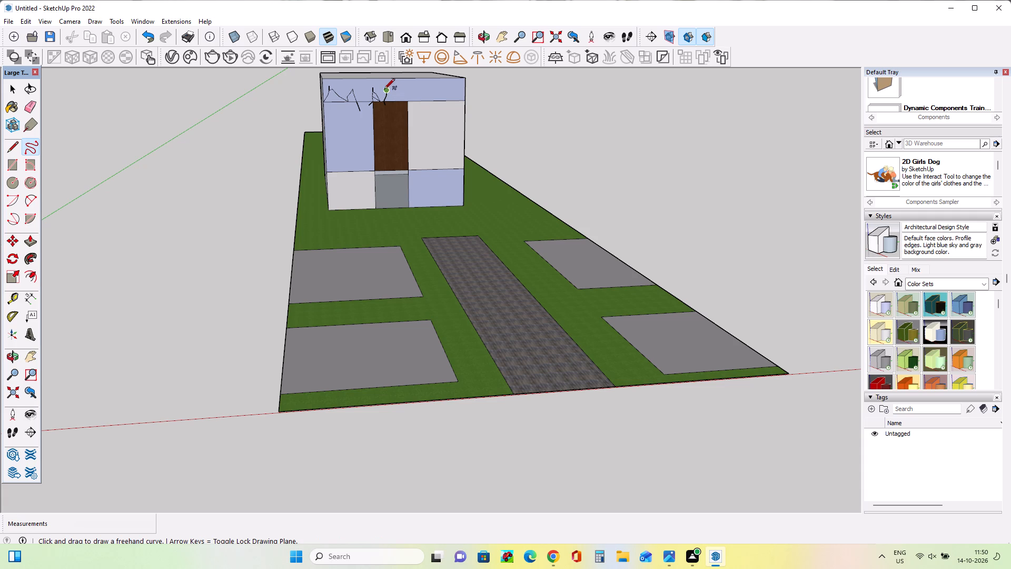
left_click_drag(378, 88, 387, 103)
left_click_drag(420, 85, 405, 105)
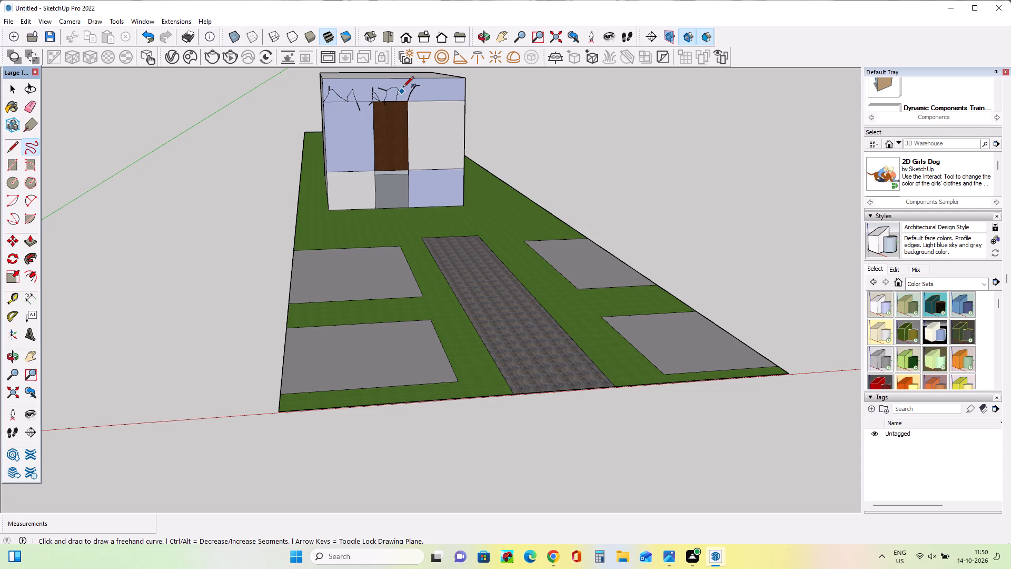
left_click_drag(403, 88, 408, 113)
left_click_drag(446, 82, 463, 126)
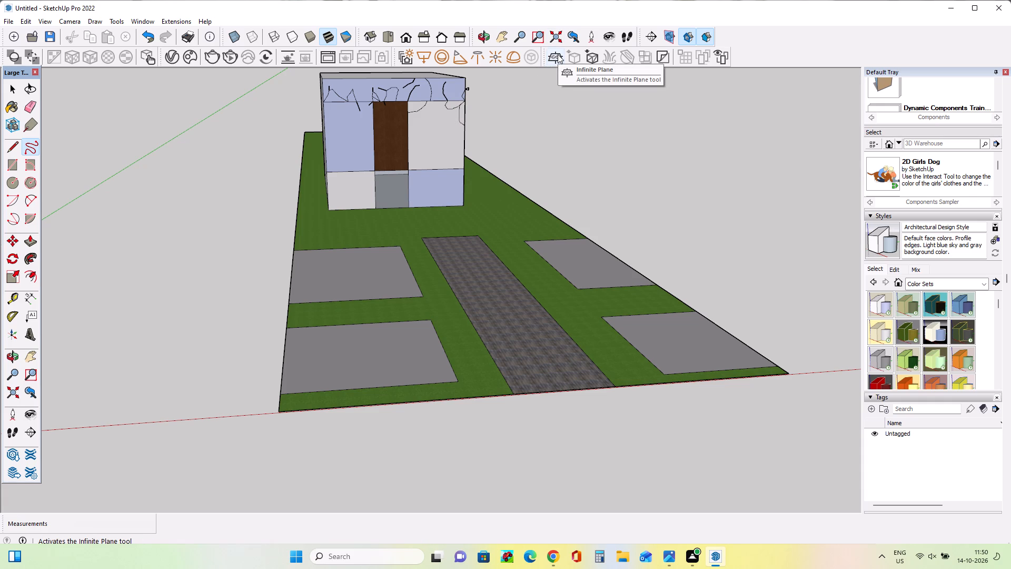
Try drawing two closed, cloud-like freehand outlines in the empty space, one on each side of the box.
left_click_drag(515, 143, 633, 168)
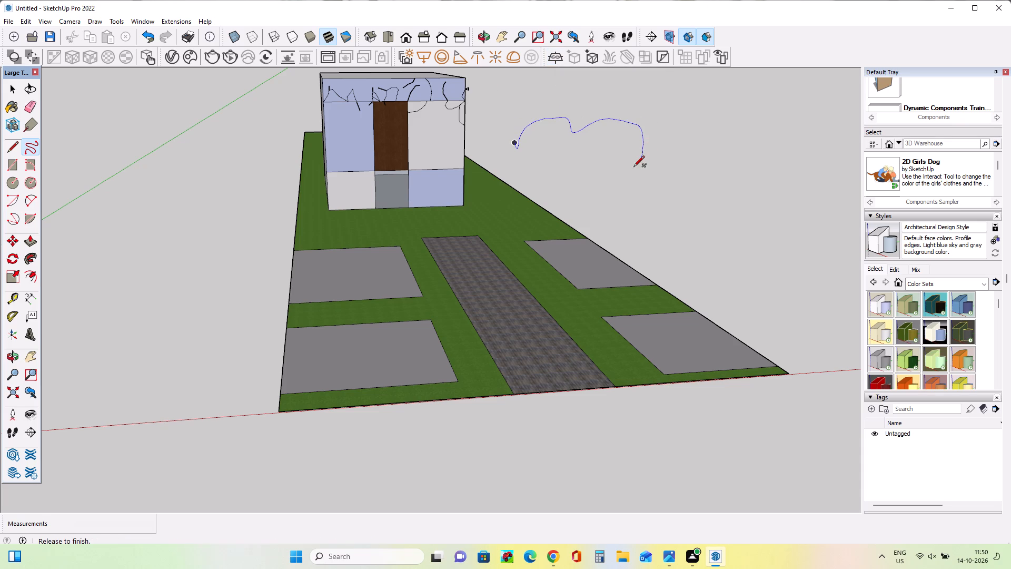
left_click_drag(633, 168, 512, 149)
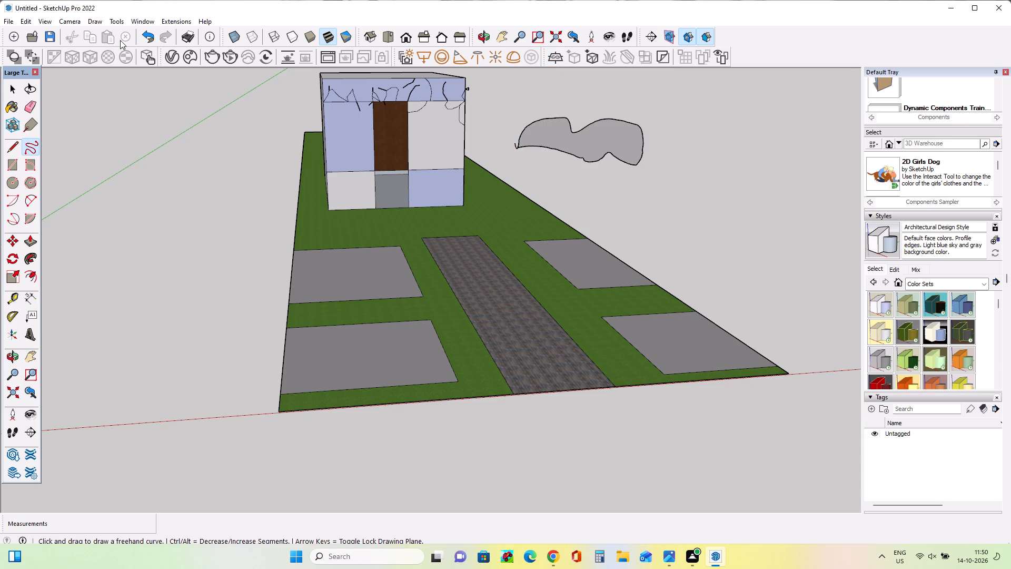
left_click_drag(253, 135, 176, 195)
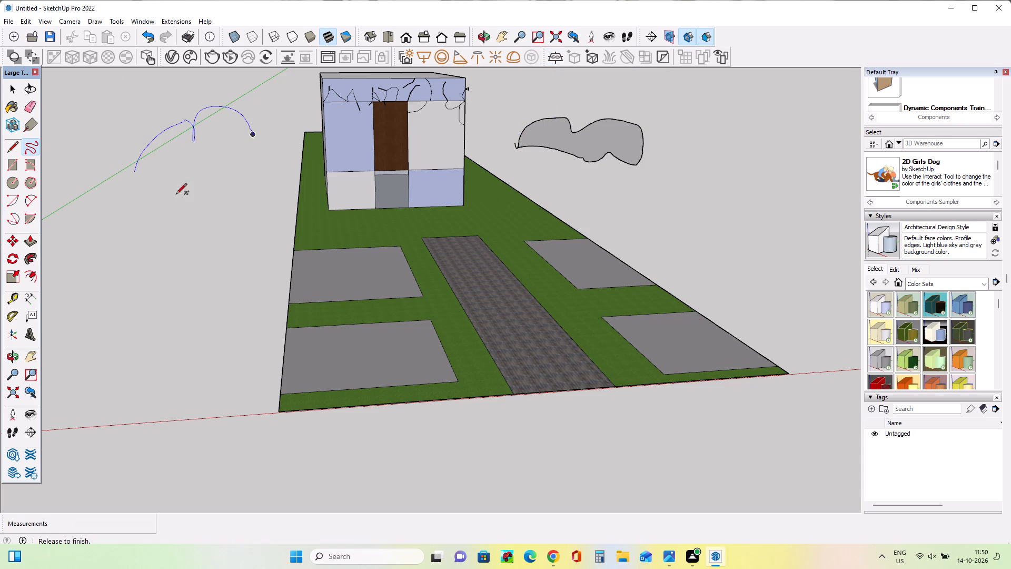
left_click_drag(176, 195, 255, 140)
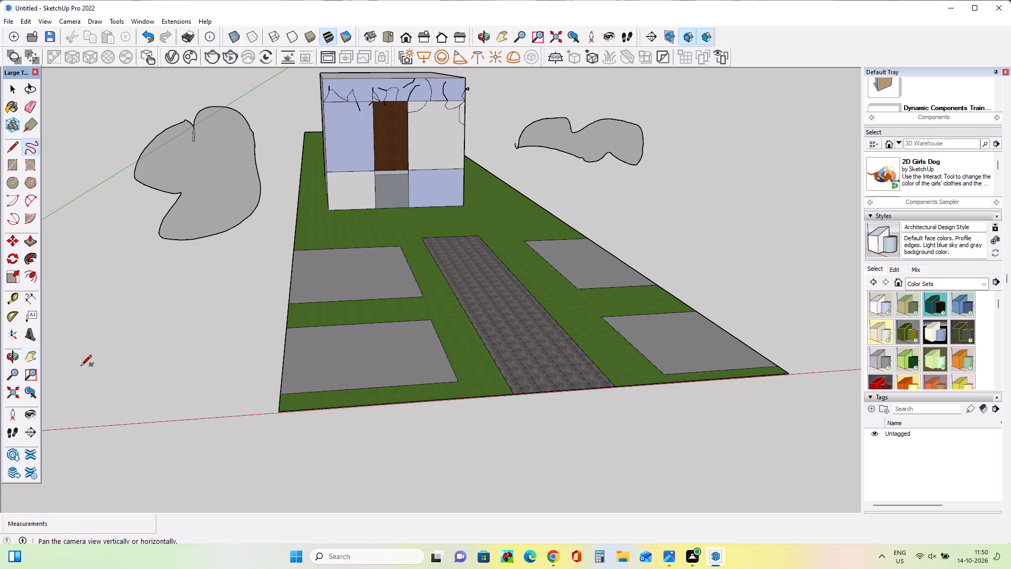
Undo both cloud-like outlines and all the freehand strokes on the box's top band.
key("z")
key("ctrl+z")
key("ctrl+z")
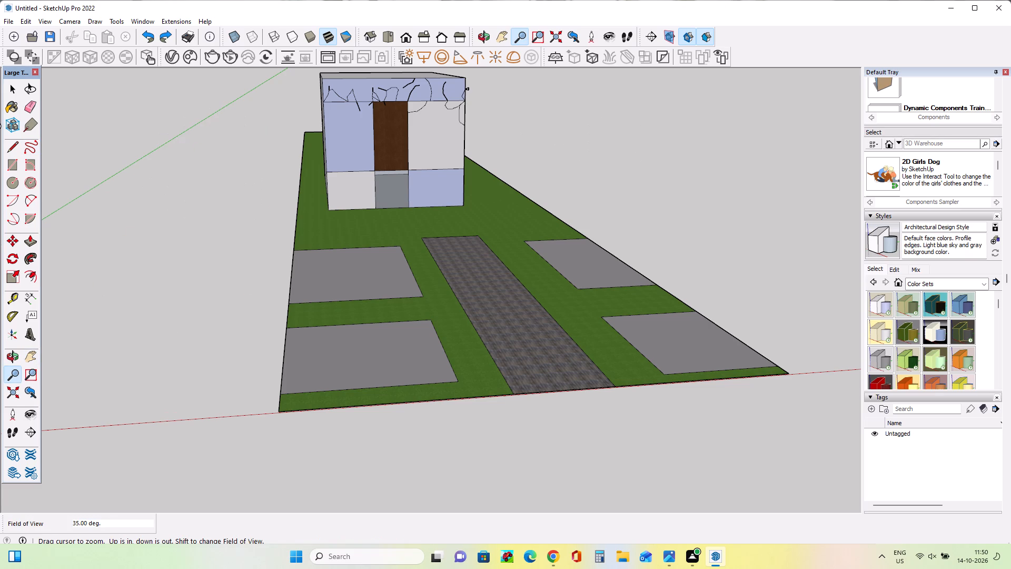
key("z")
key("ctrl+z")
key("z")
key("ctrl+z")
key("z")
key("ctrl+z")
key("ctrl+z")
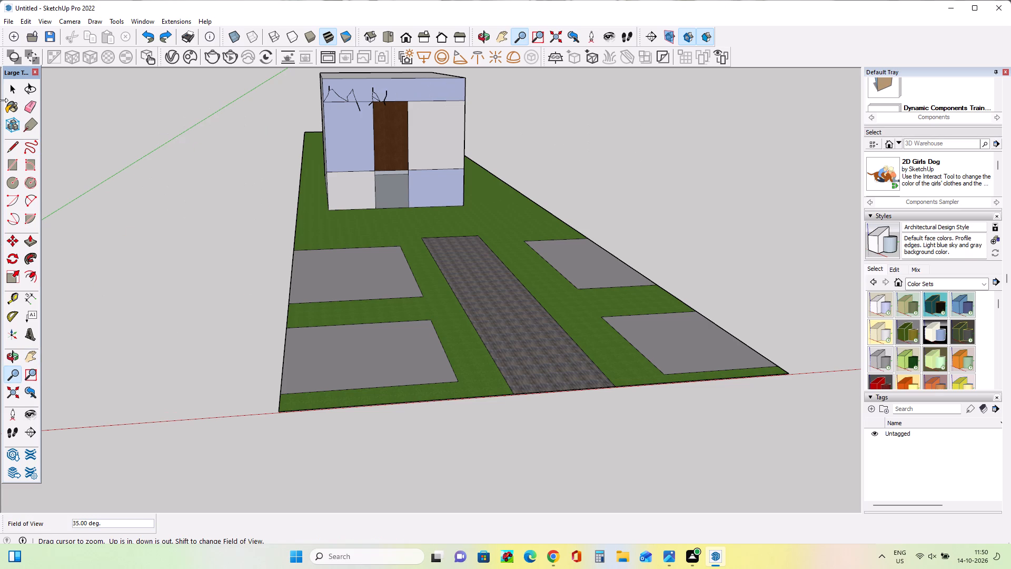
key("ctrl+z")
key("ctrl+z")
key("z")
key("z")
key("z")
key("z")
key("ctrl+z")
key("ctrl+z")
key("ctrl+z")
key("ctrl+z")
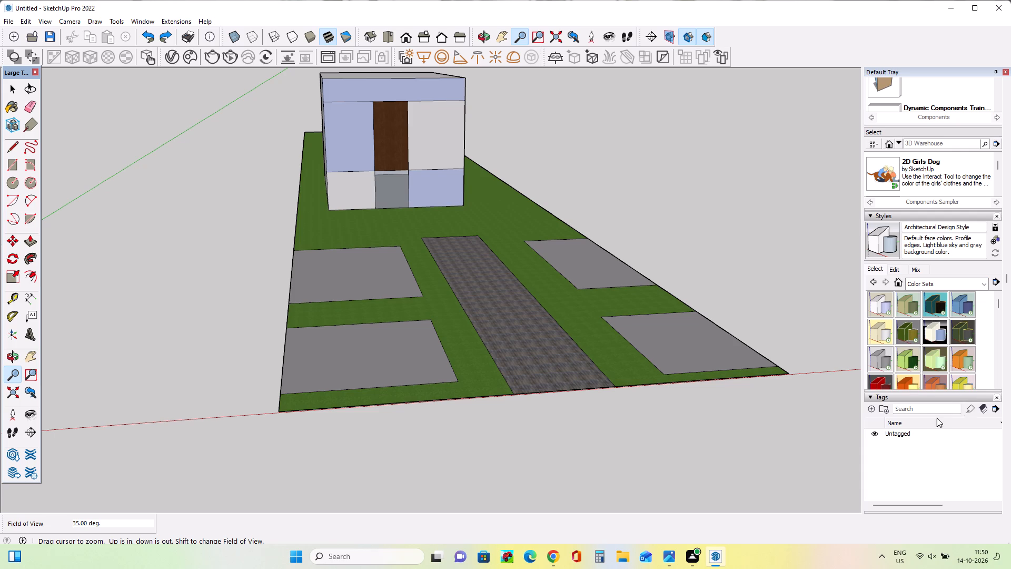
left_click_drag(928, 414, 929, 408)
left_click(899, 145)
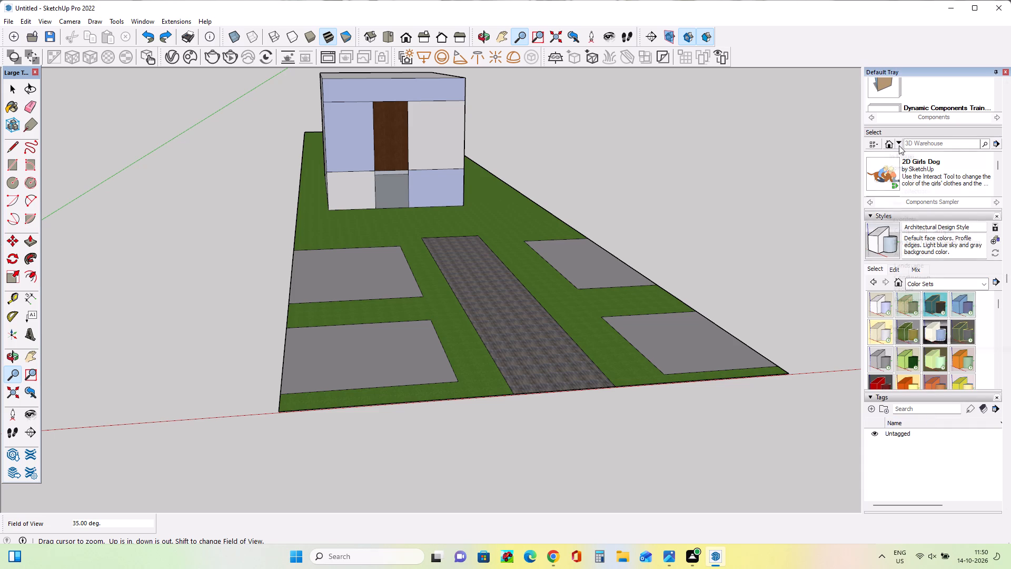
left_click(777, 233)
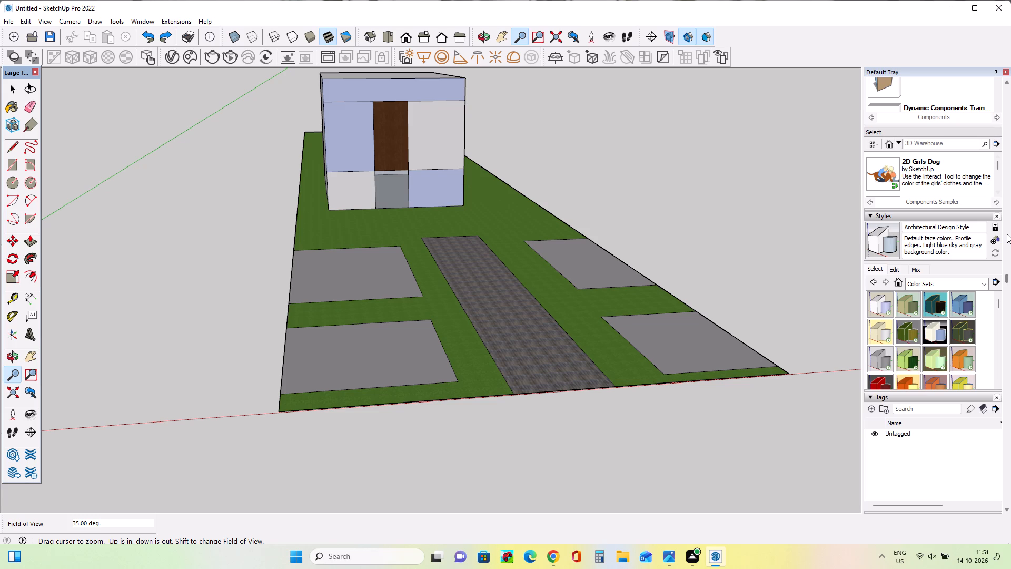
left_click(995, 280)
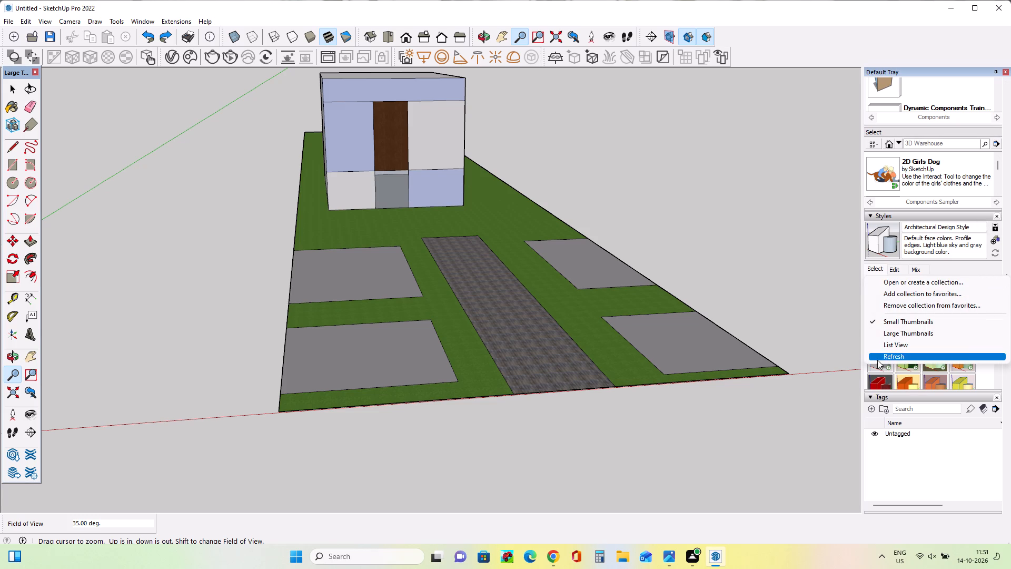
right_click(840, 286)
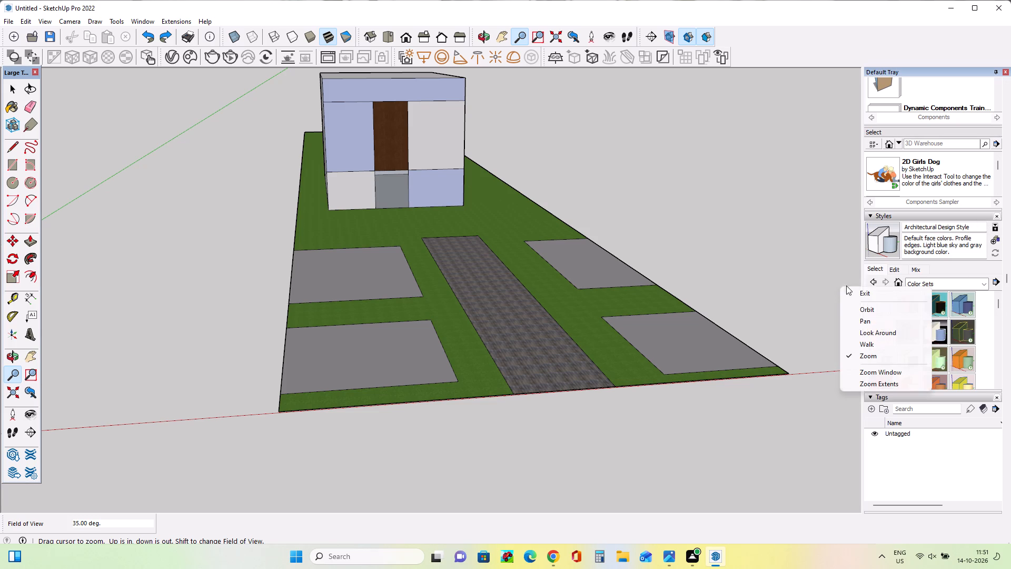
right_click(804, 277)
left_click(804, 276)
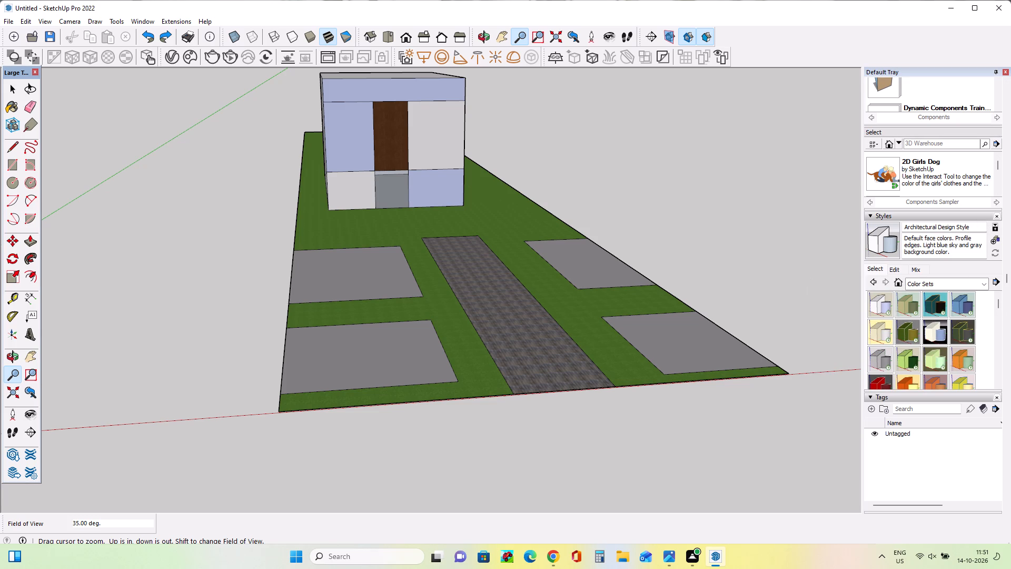
Remove the Styles, Tags and Shadows sections from the default tray.
left_click(995, 217)
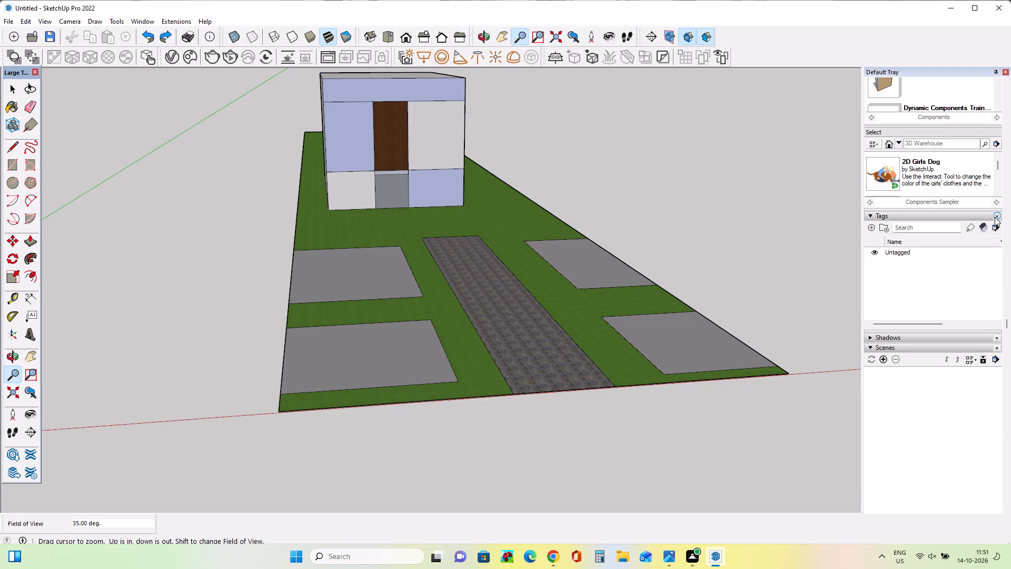
left_click(995, 217)
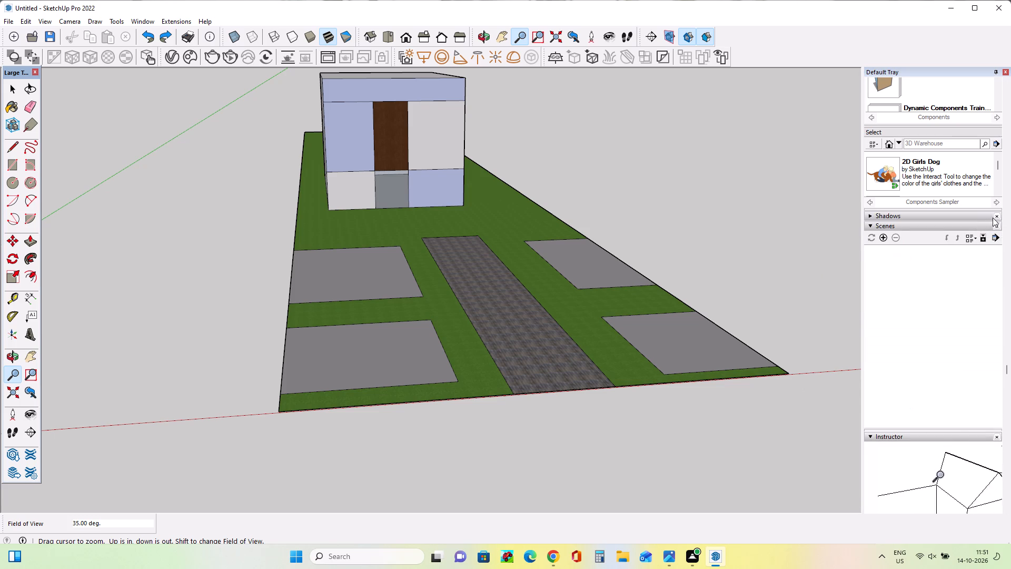
left_click(995, 217)
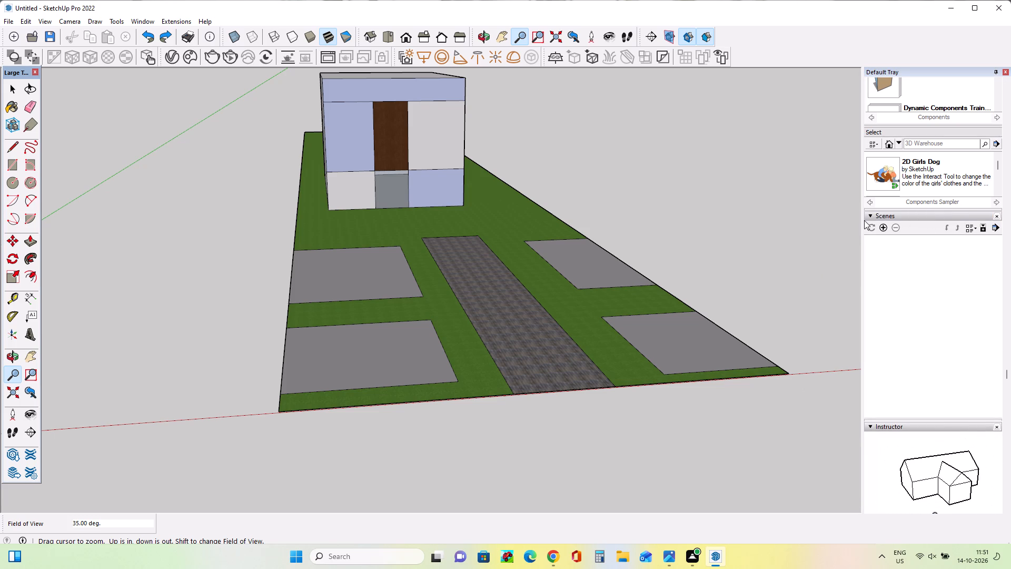
left_click(871, 209)
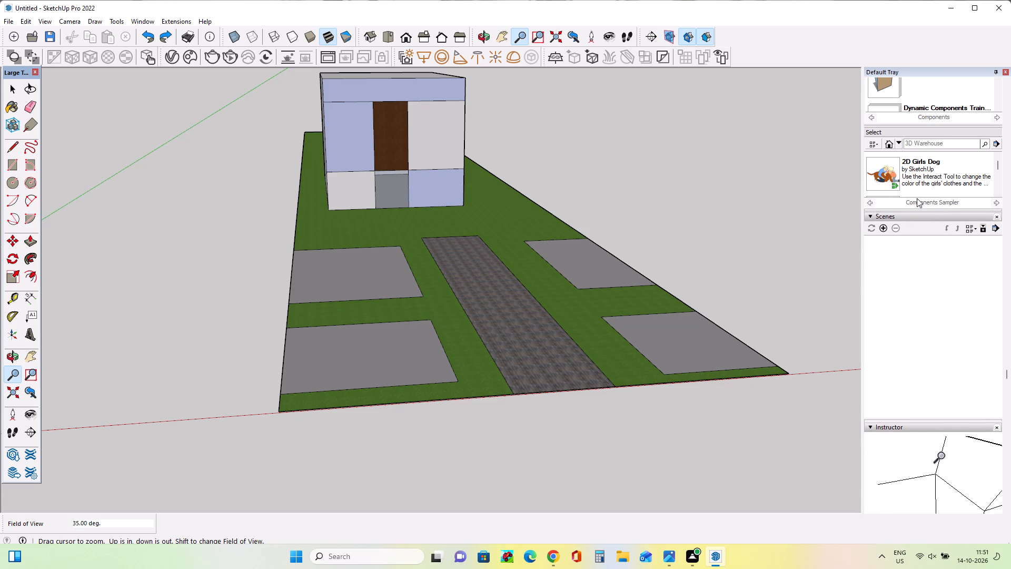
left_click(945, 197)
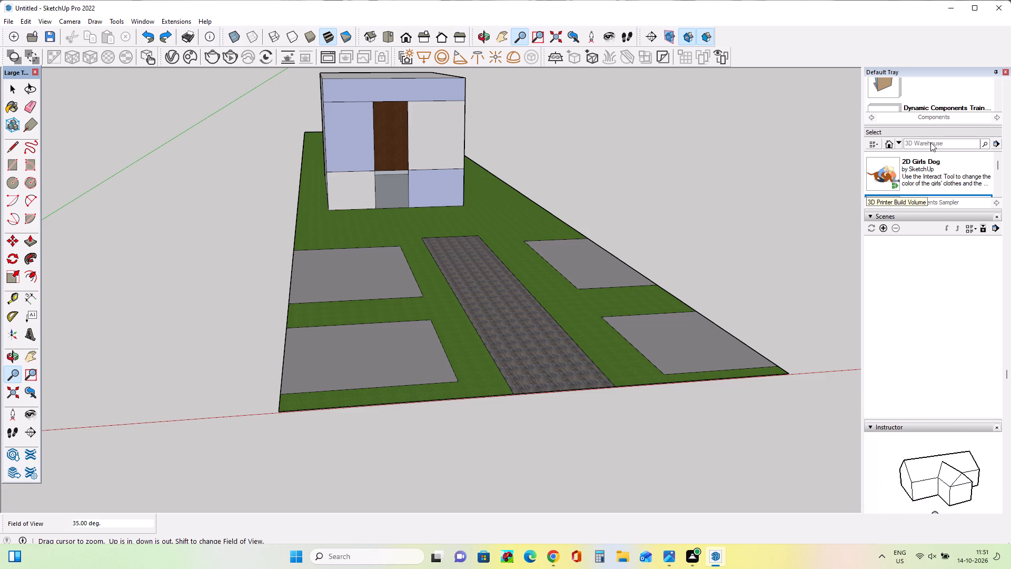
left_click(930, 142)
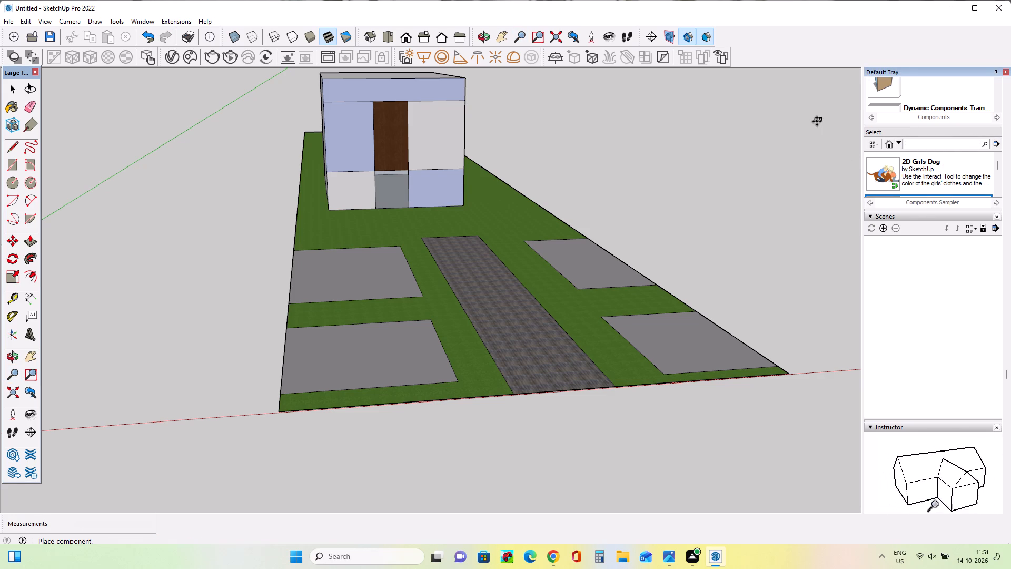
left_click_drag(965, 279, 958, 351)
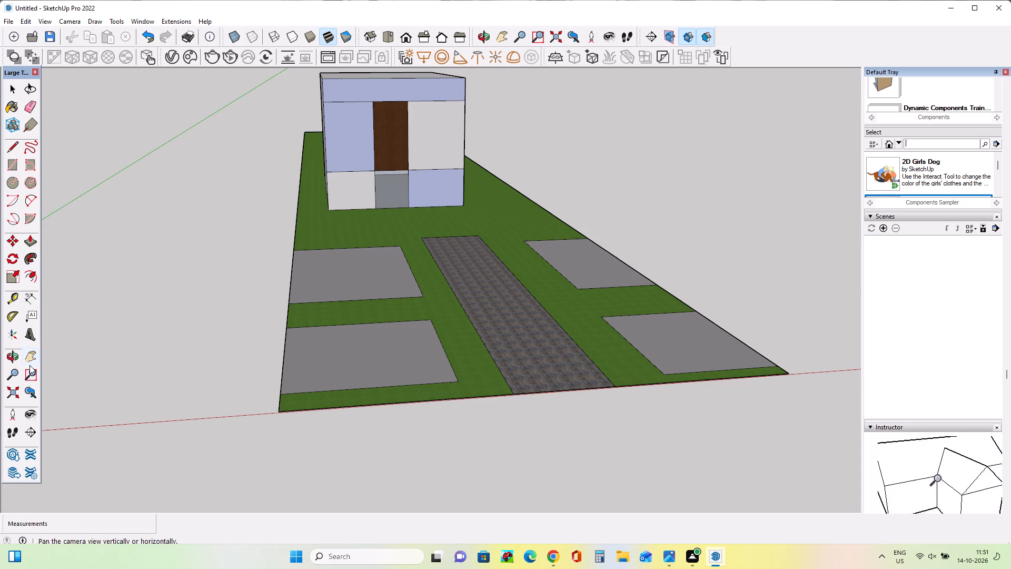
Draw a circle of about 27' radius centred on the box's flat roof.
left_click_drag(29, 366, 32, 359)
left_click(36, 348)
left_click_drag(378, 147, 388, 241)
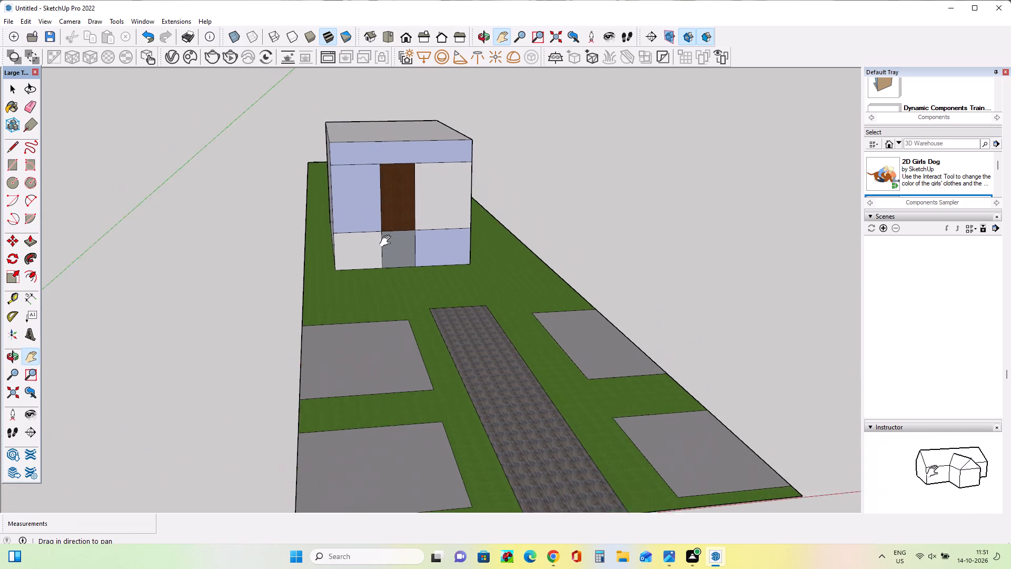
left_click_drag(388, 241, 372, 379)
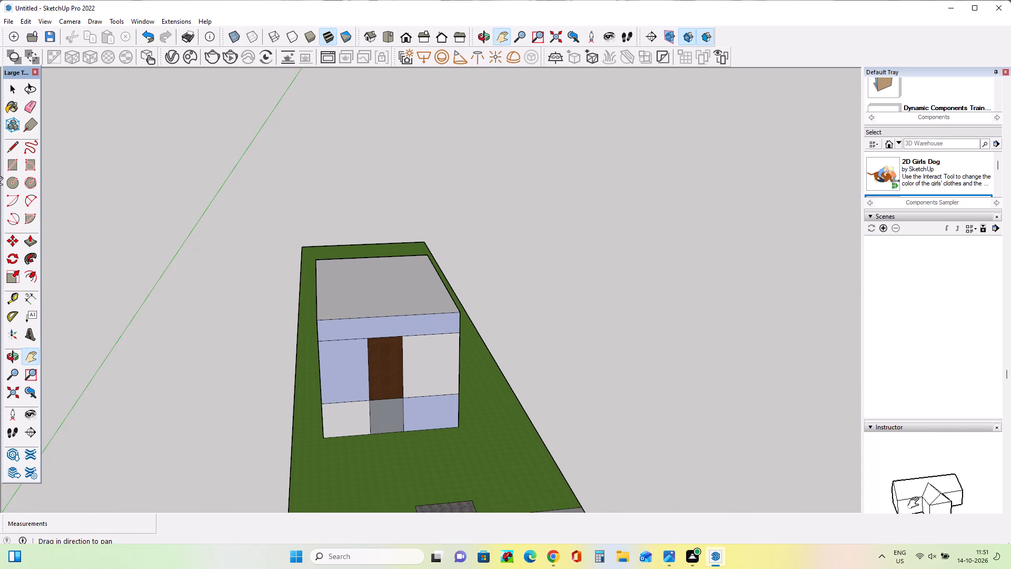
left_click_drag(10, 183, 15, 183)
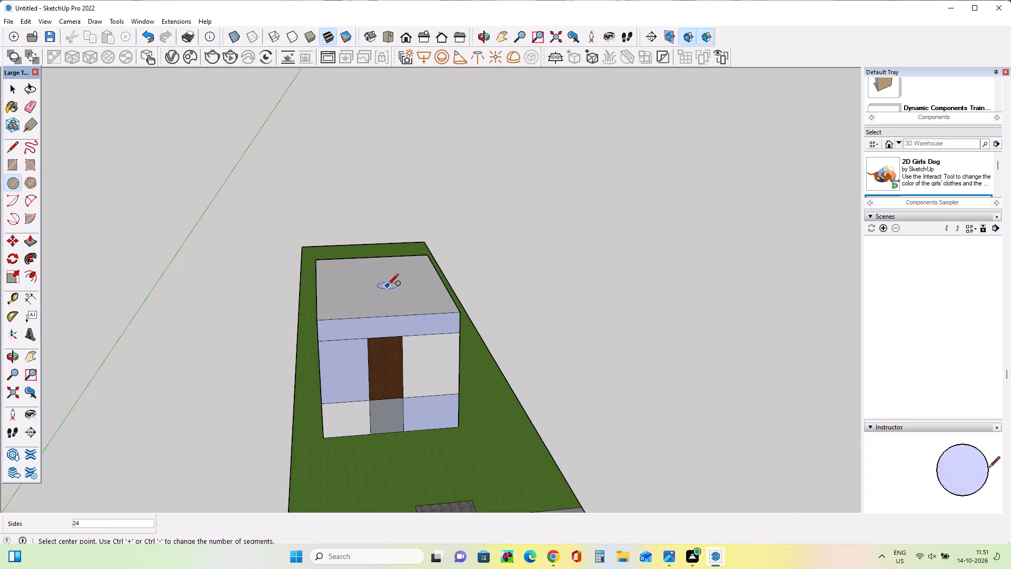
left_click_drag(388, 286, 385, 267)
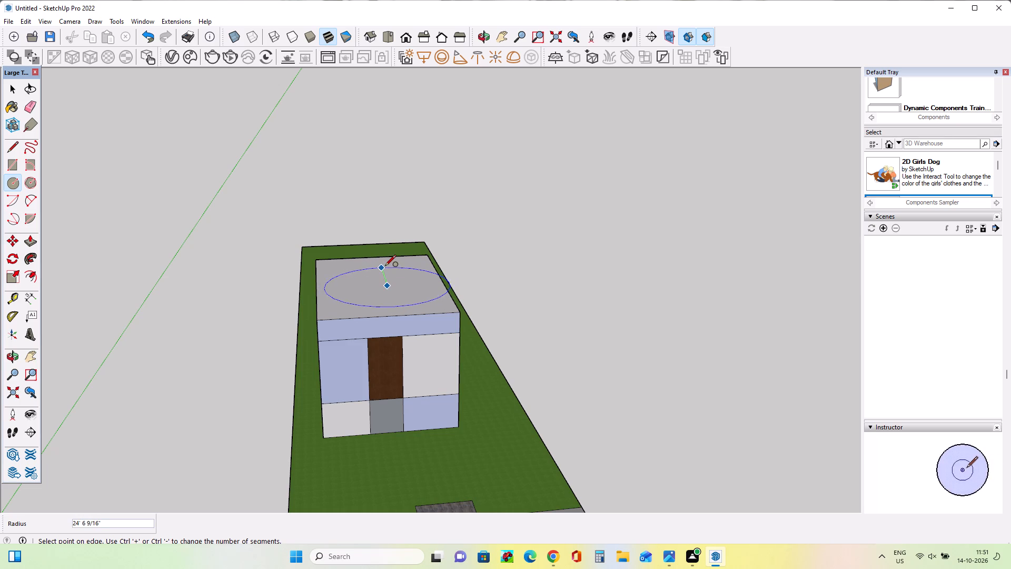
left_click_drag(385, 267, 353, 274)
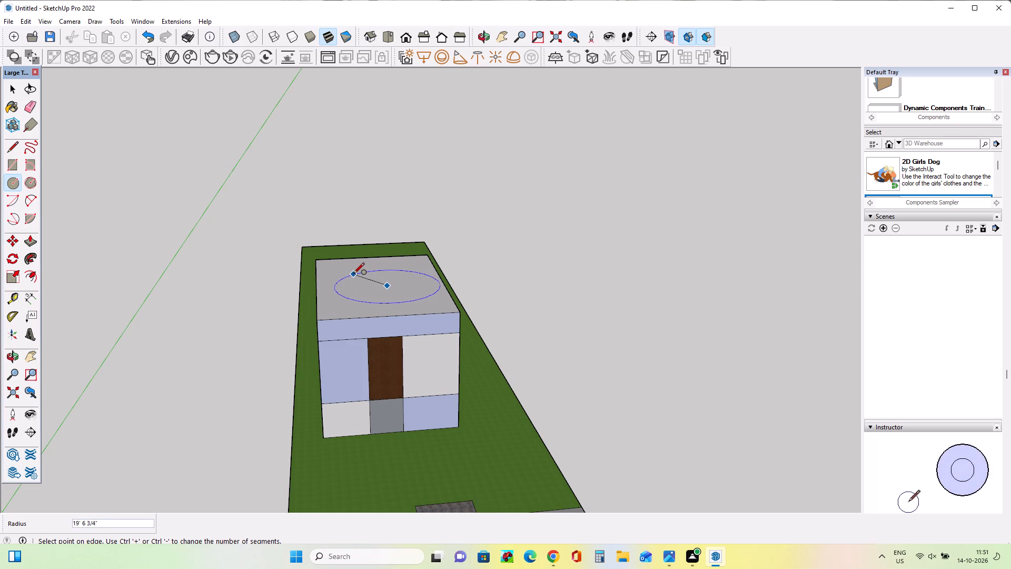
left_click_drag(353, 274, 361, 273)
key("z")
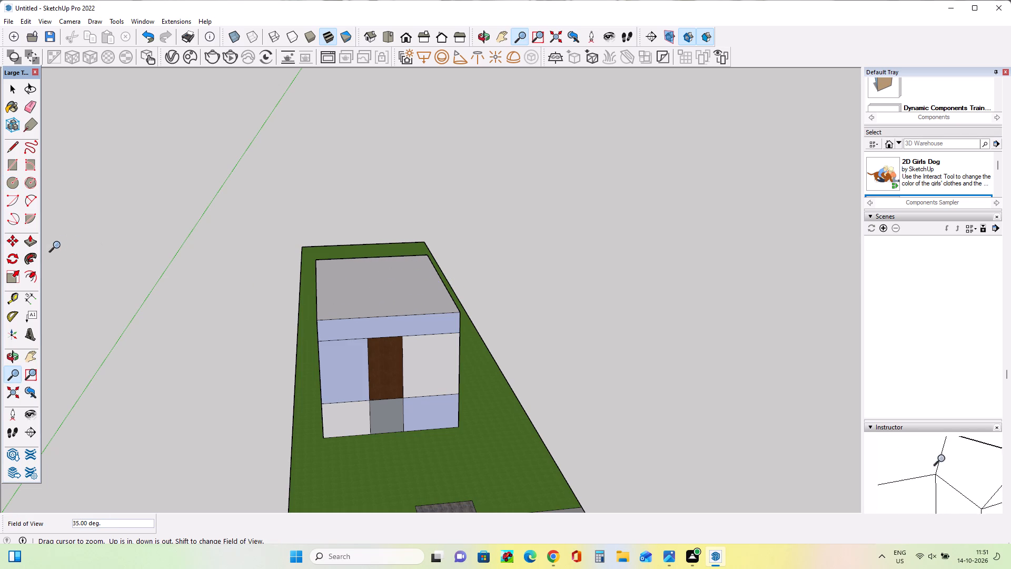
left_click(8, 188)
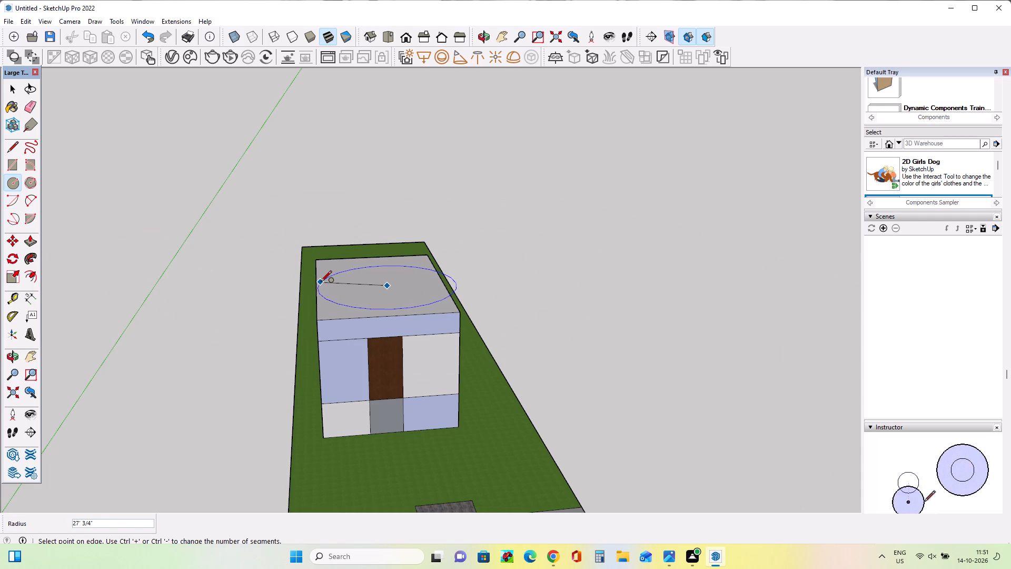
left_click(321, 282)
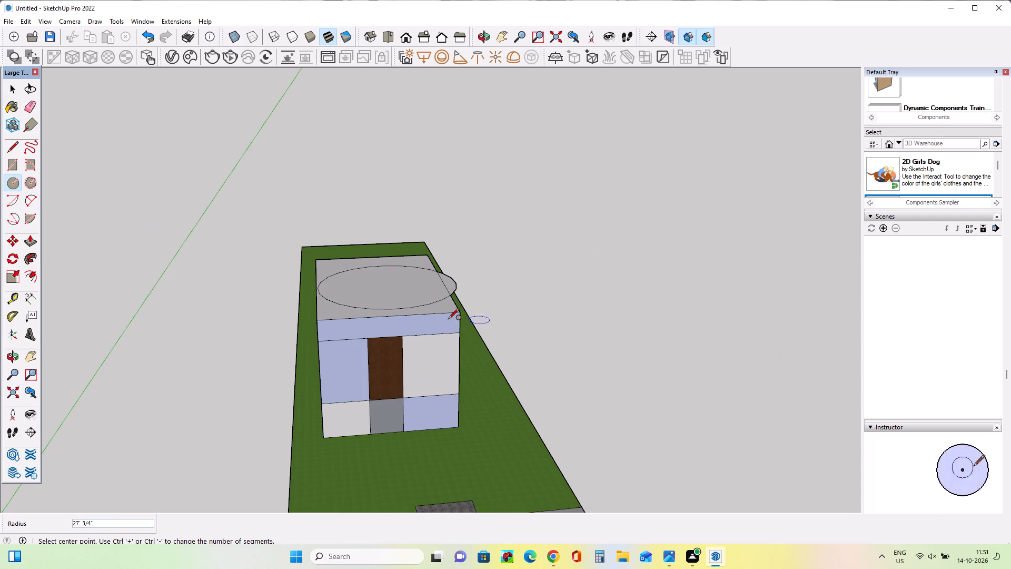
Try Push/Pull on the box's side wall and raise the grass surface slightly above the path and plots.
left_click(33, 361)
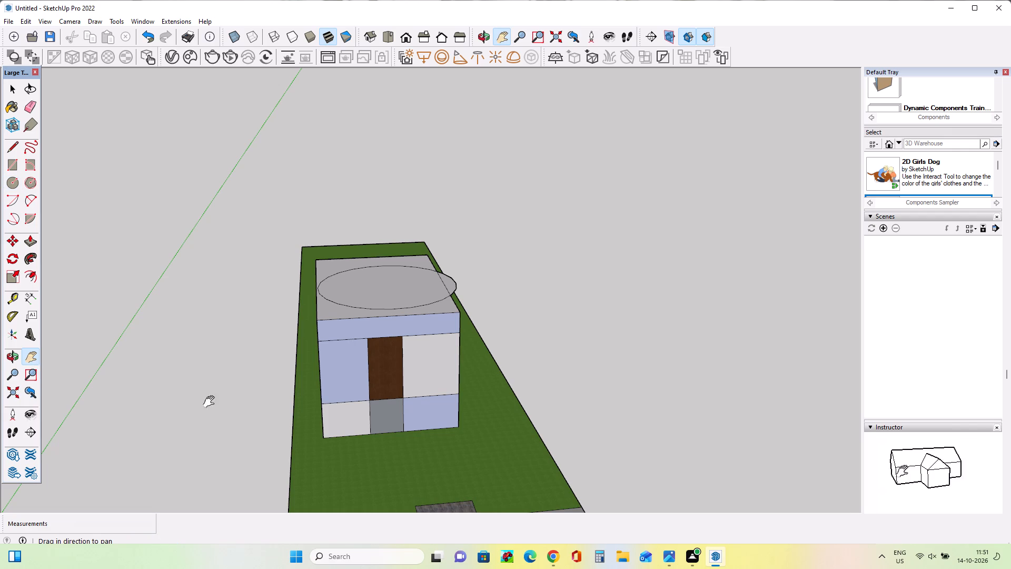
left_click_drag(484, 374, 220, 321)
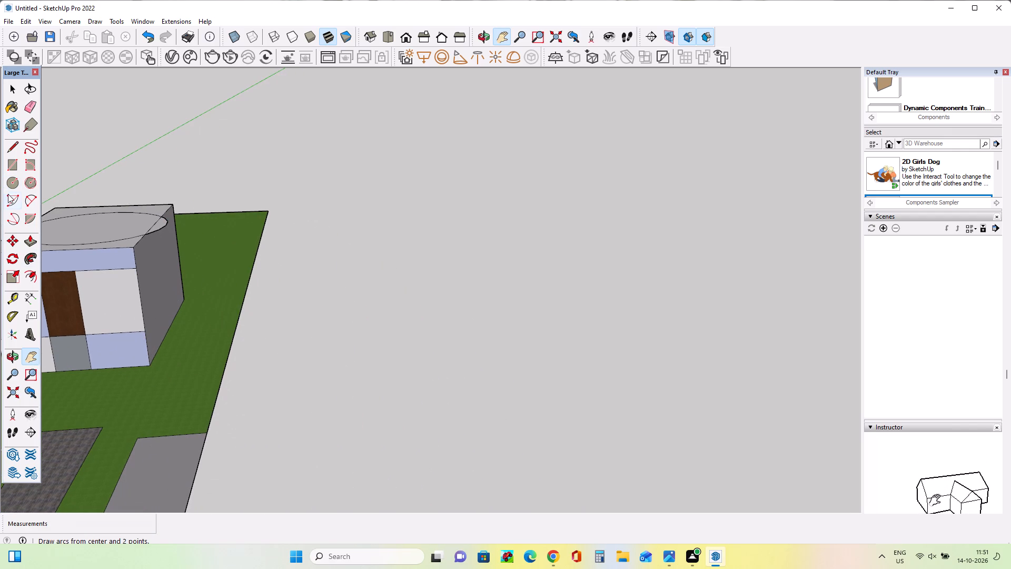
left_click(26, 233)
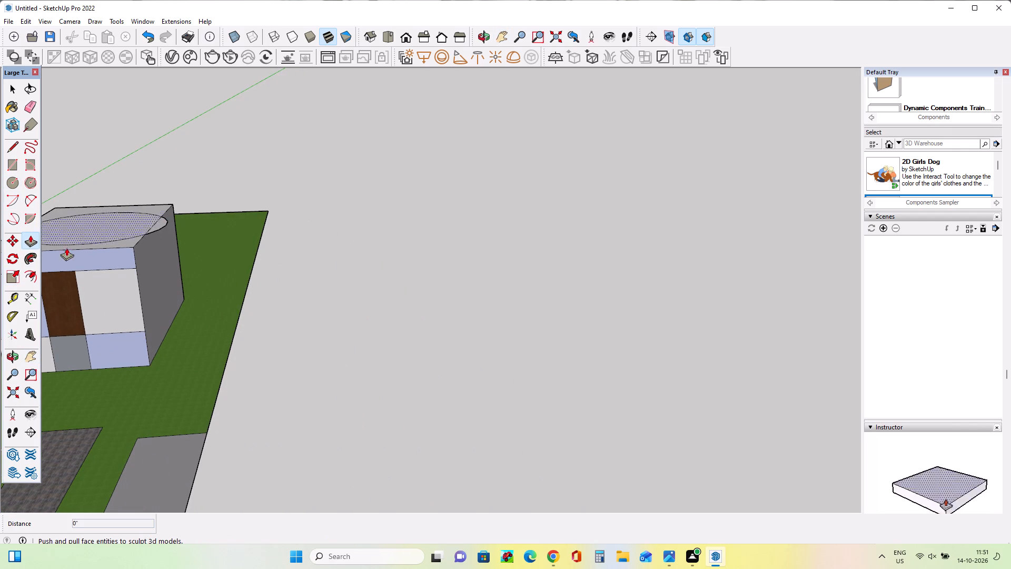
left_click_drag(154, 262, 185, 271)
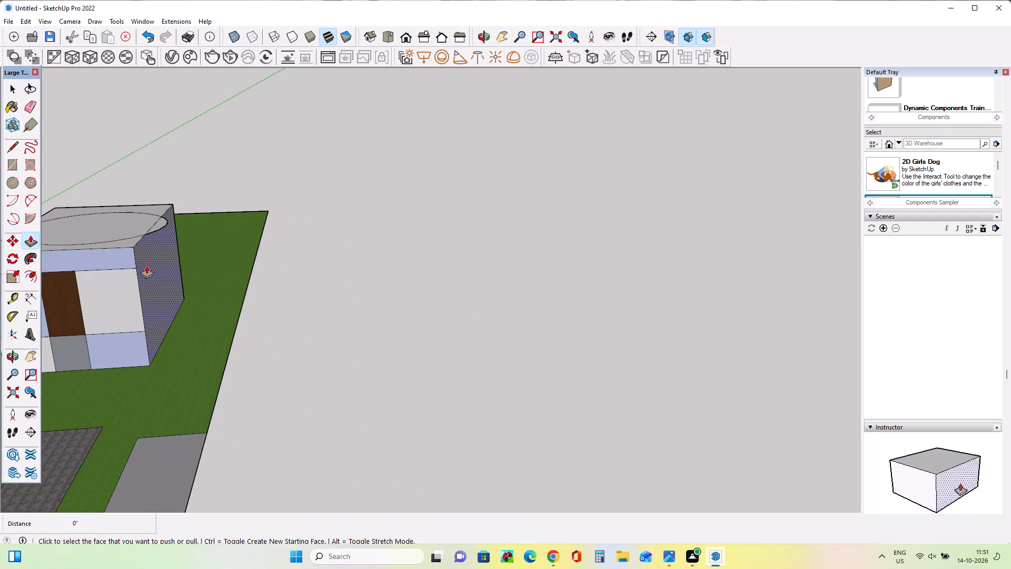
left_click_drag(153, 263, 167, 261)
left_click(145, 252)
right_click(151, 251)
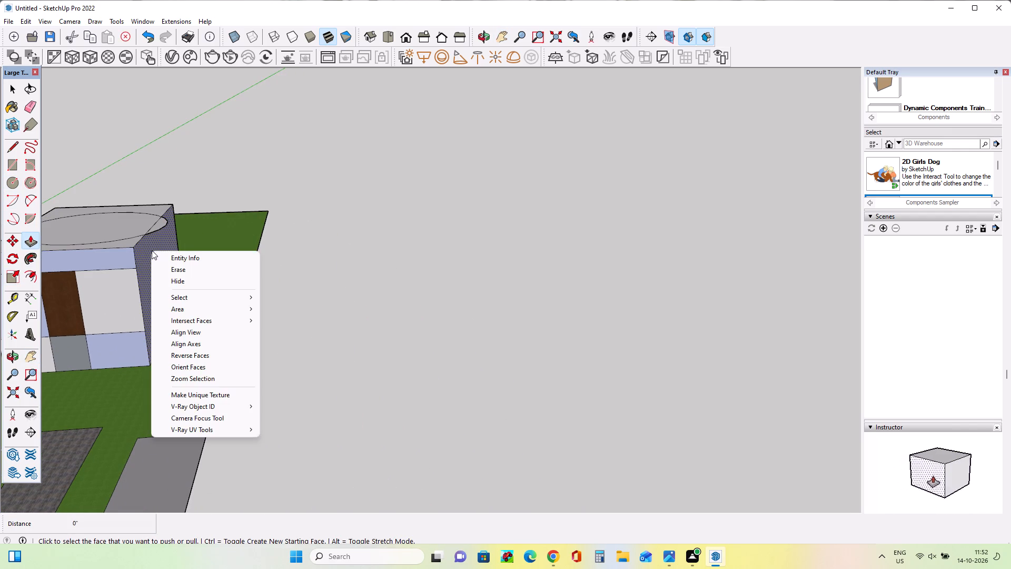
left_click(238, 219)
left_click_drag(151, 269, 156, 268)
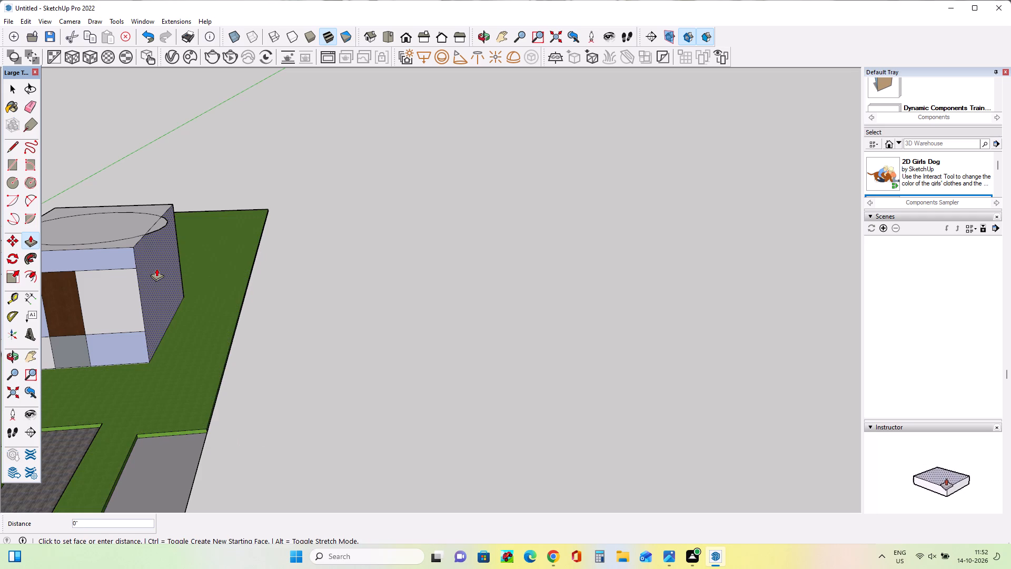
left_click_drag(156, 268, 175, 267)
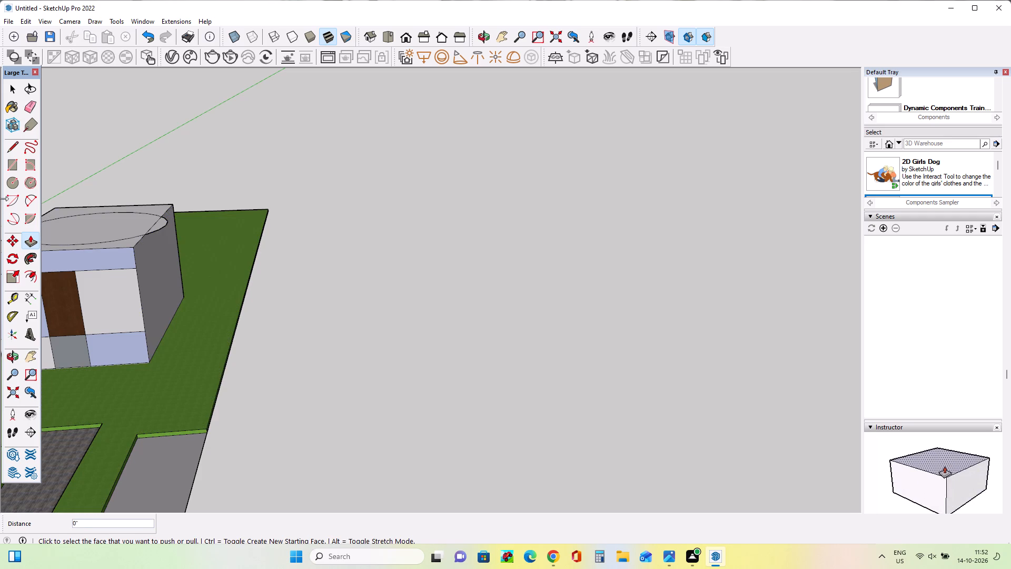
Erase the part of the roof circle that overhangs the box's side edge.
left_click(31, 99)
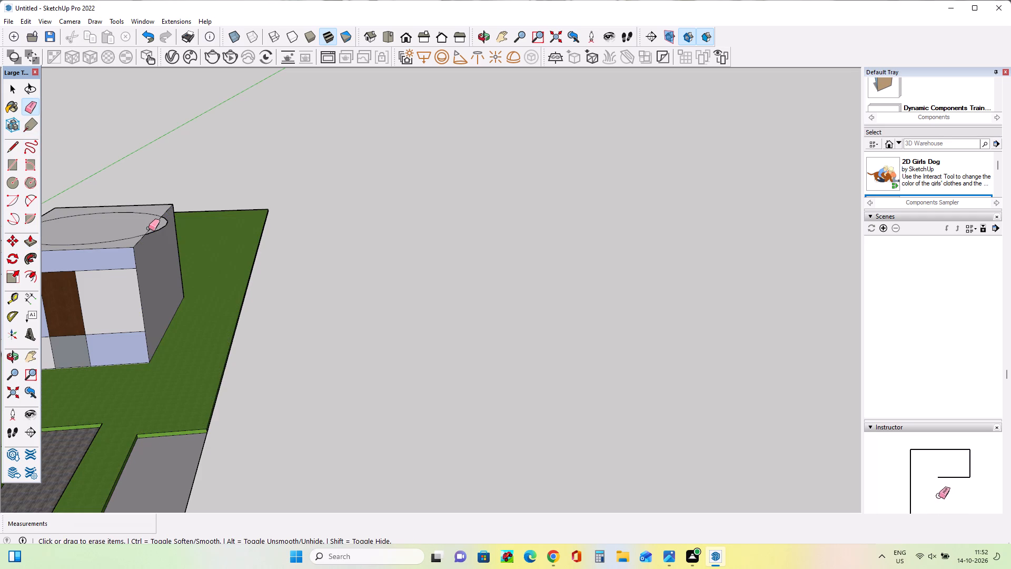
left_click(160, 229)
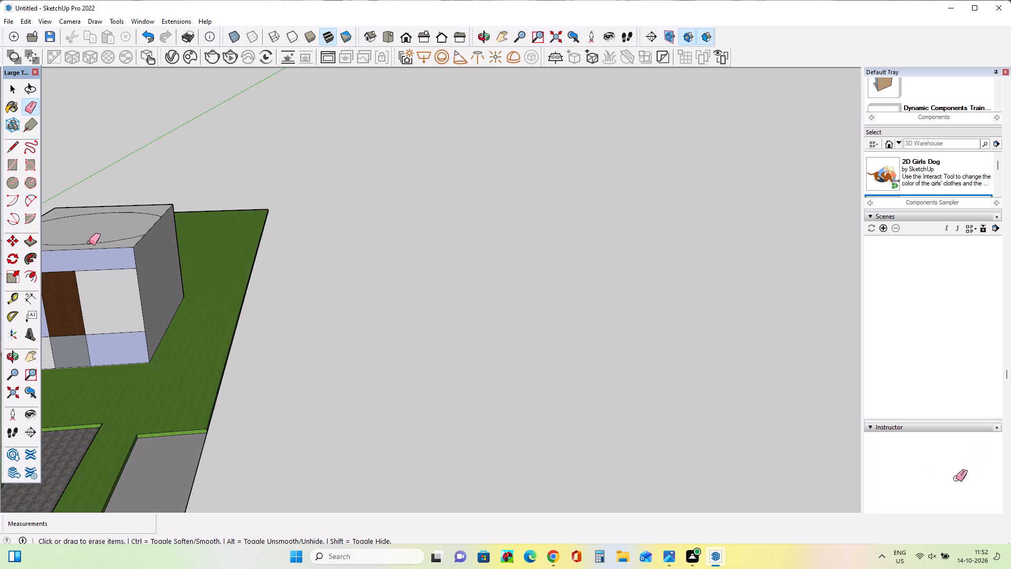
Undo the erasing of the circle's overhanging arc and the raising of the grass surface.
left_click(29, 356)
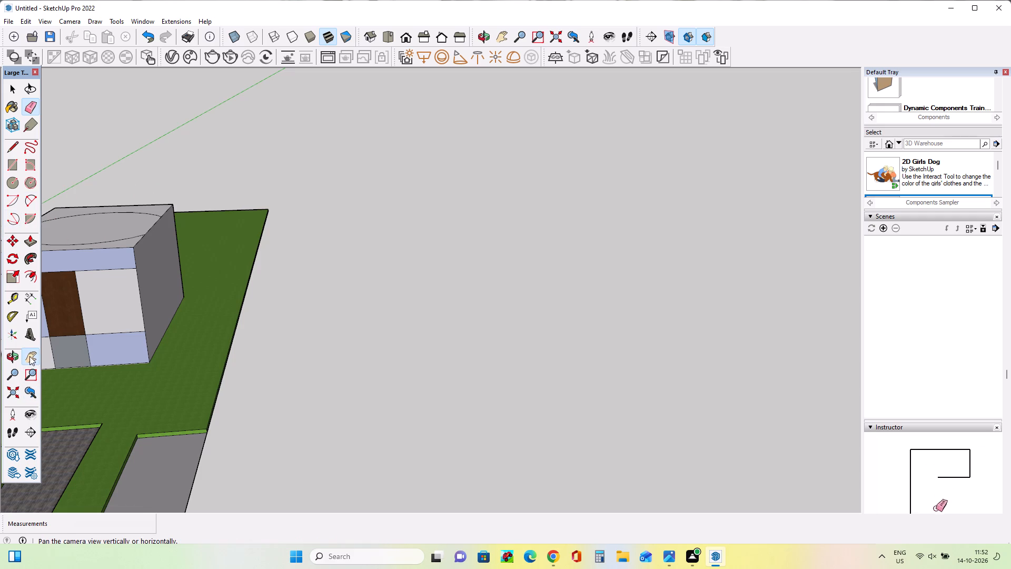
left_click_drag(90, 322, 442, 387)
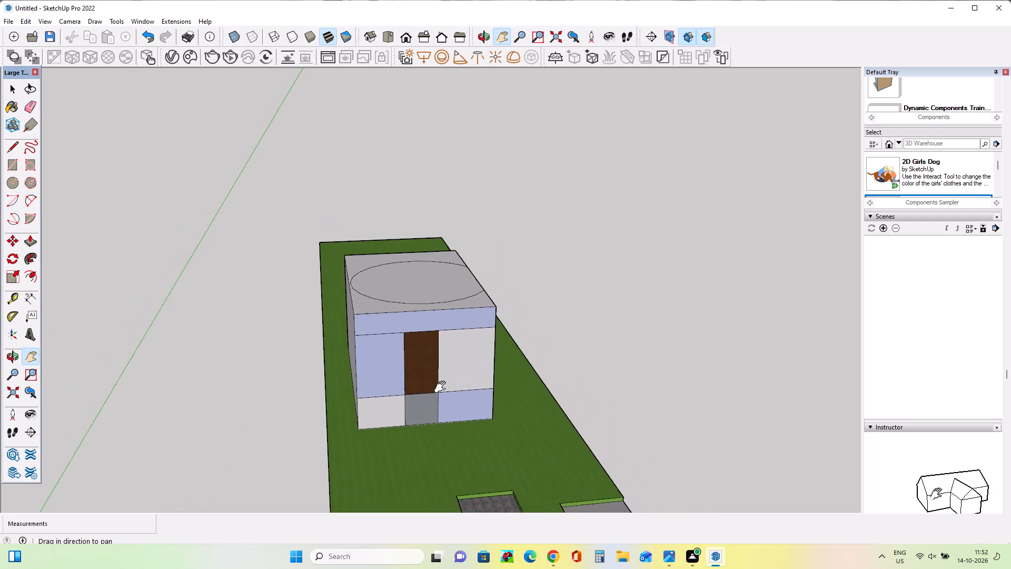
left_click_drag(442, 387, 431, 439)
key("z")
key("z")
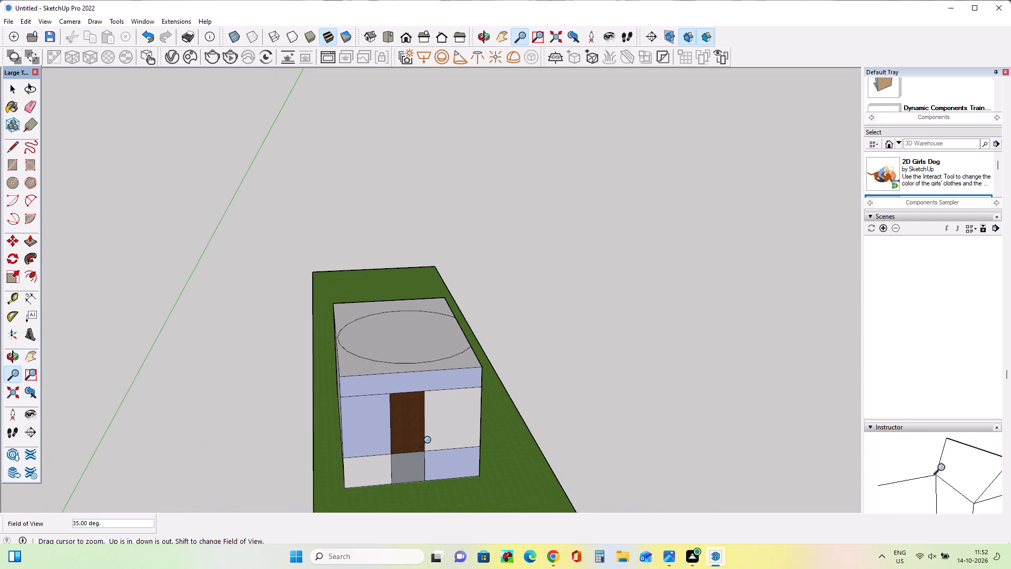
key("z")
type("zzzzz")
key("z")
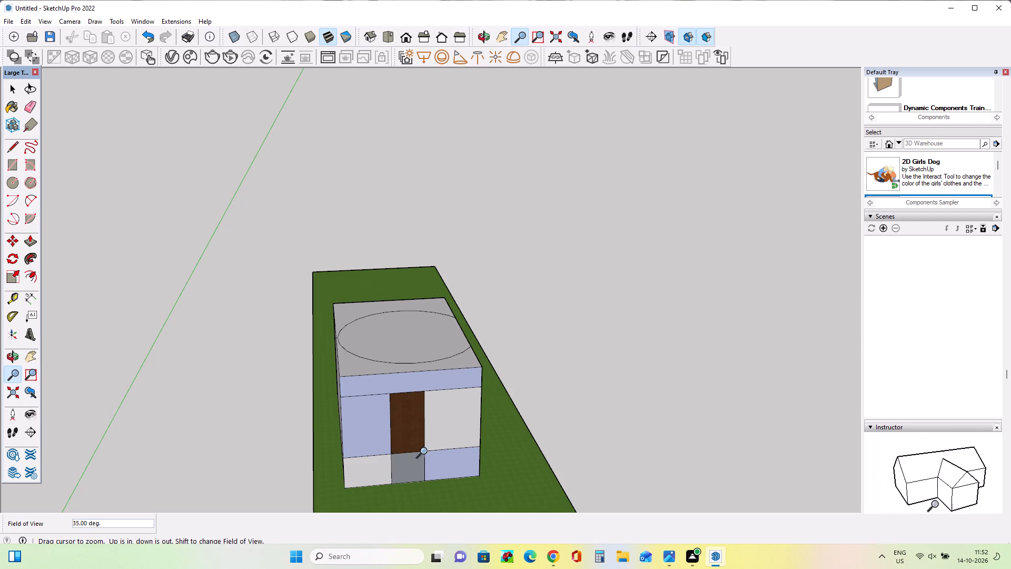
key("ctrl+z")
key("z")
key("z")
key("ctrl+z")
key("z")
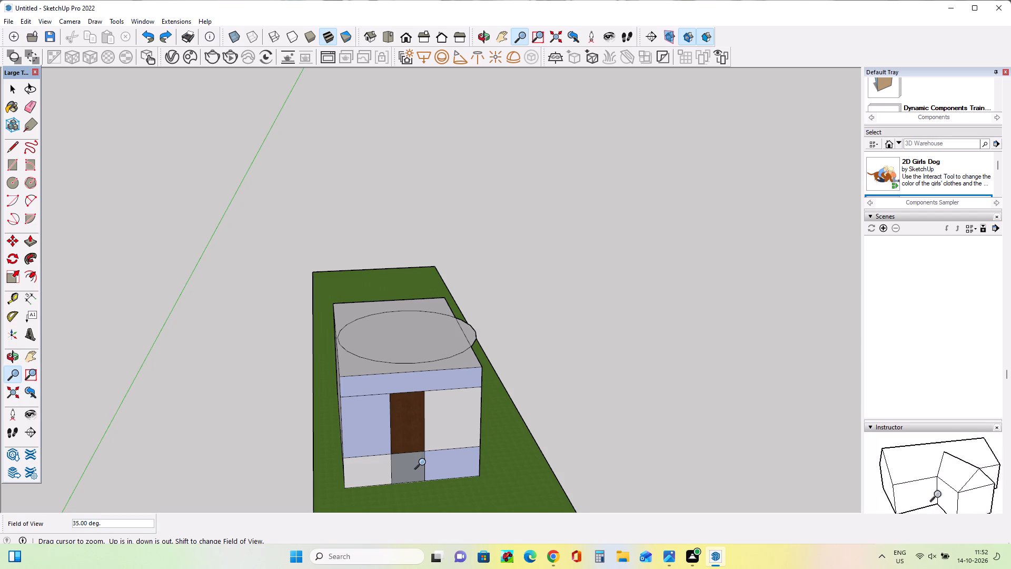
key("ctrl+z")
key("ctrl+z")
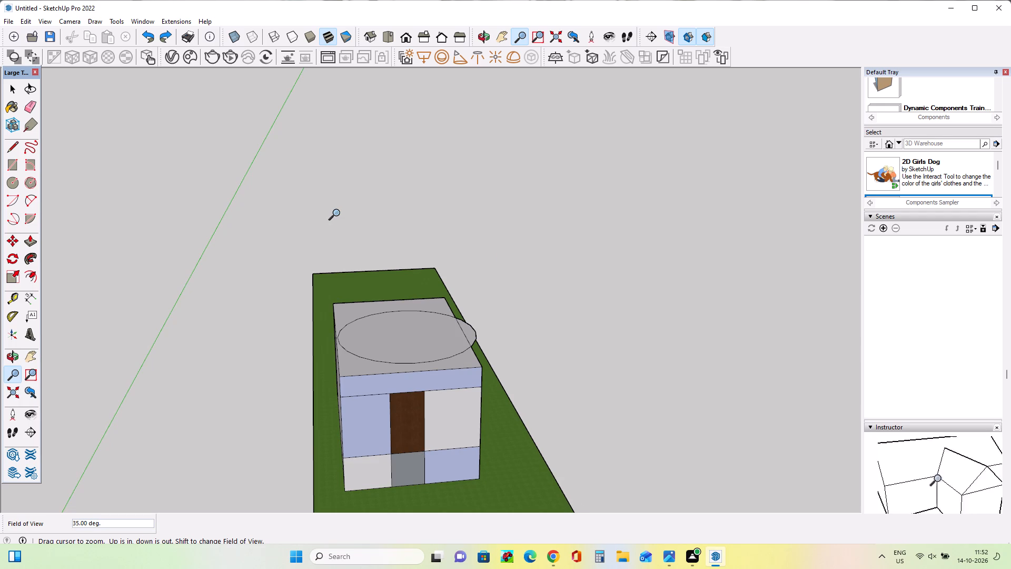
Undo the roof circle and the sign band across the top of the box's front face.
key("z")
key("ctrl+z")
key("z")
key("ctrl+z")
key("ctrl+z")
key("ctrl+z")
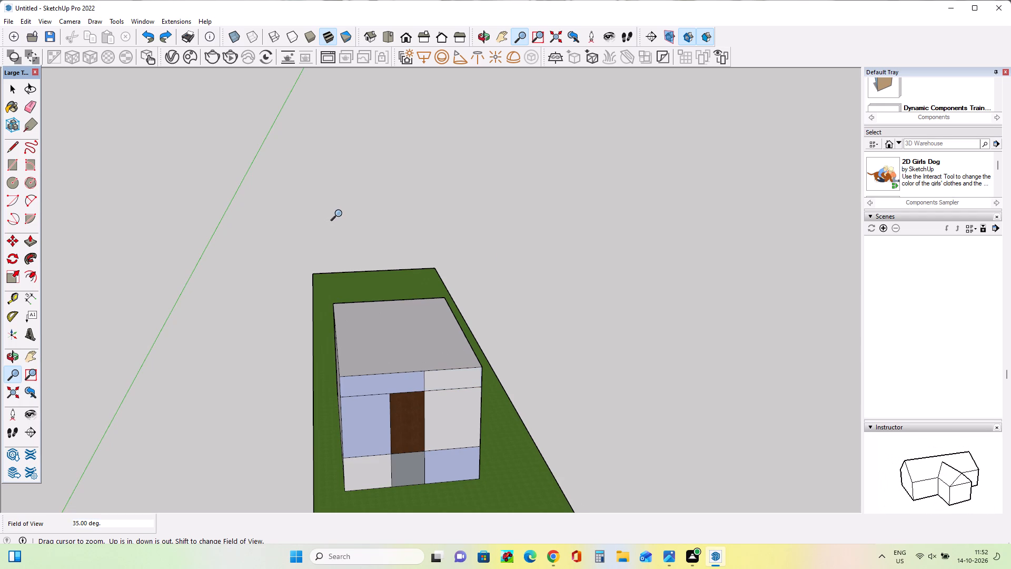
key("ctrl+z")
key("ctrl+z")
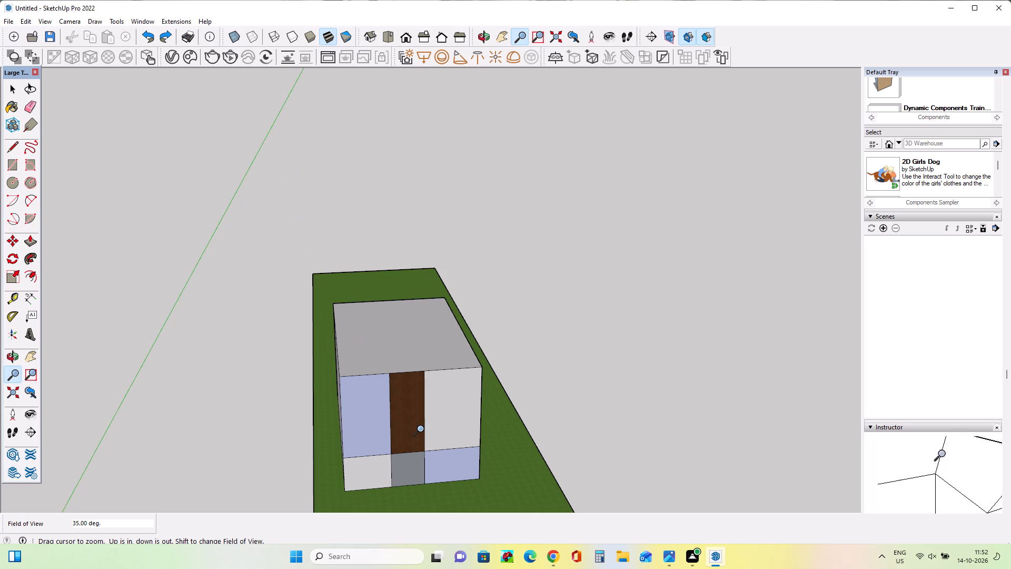
Draw a rectangle about 49' 8" by 10' 6" across the top of the box's front face as the sign band.
left_click_drag(423, 429, 403, 417)
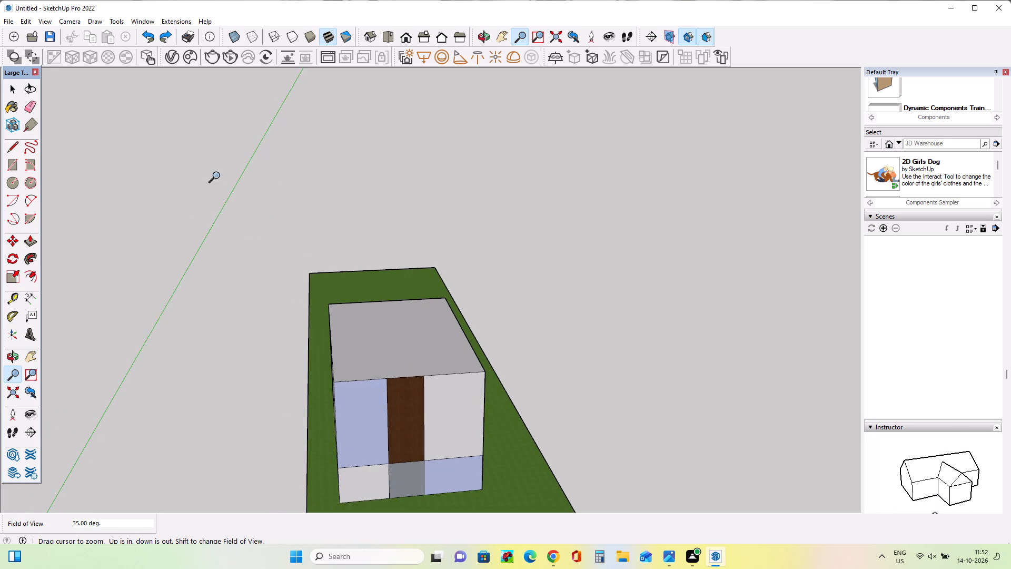
left_click_drag(9, 162, 14, 168)
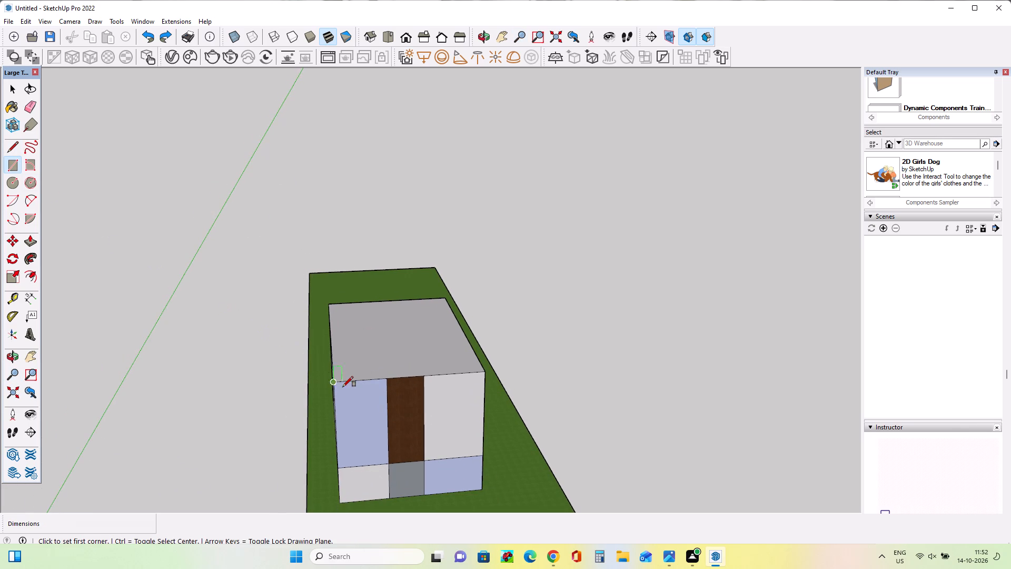
left_click_drag(340, 385, 454, 403)
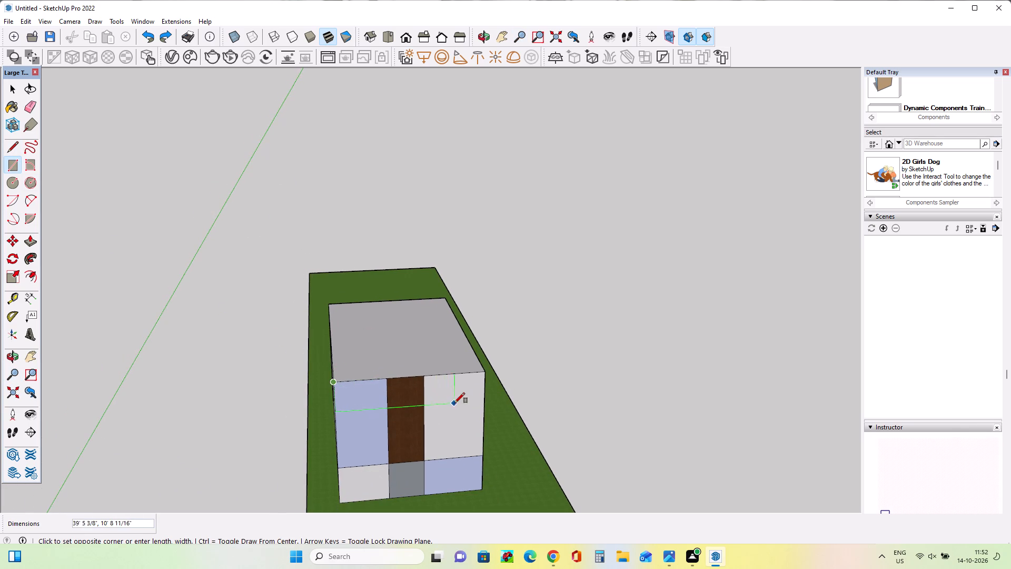
left_click_drag(454, 403, 487, 400)
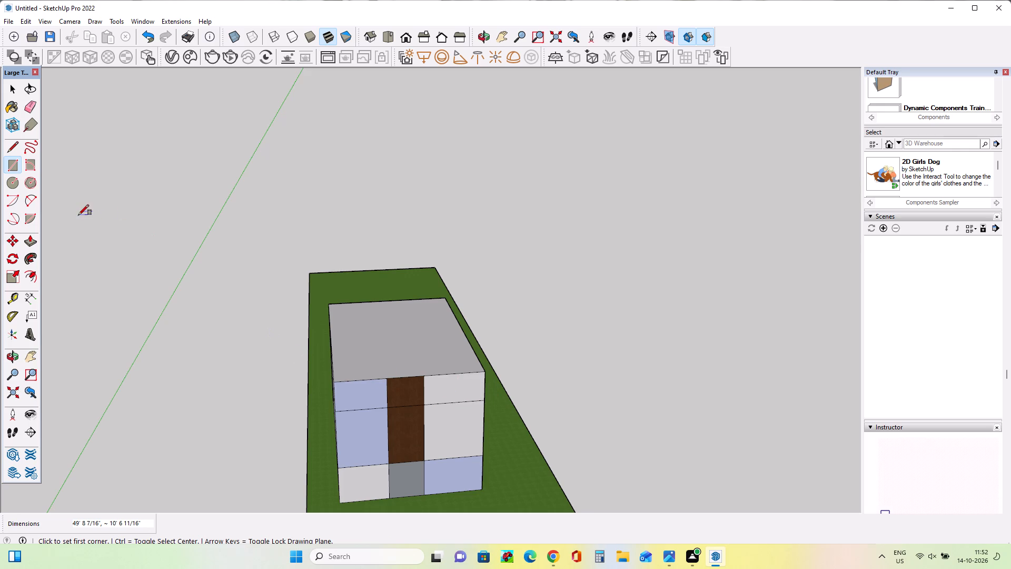
Erase the two vertical lines dividing the sign band on the box's front face.
left_click(29, 109)
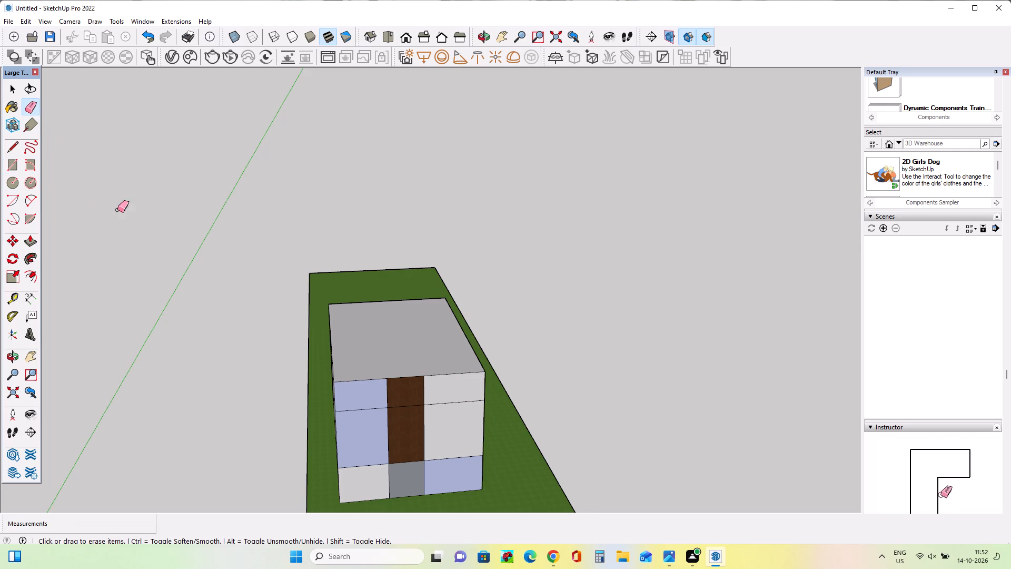
left_click(387, 396)
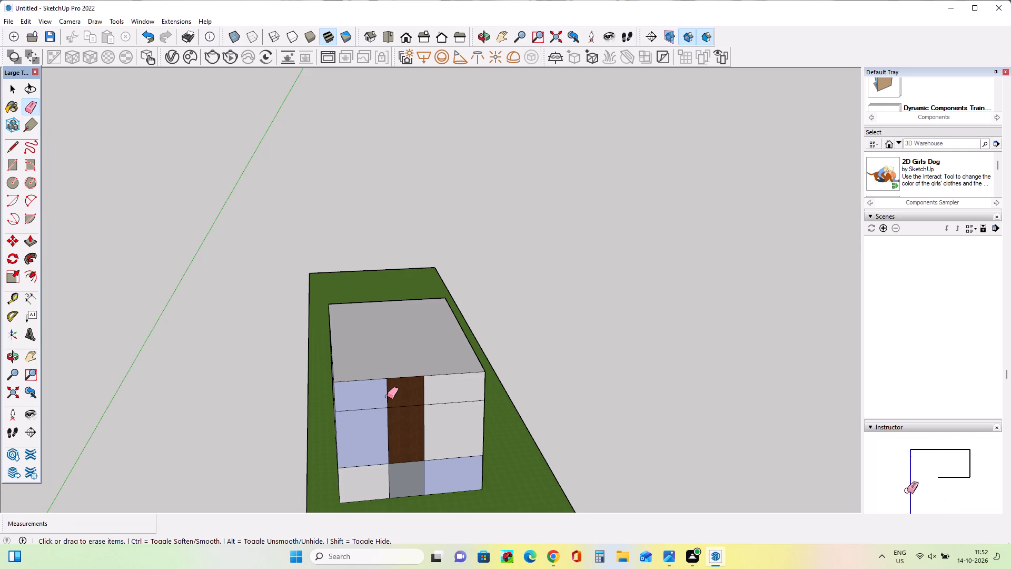
left_click(425, 394)
left_click(427, 389)
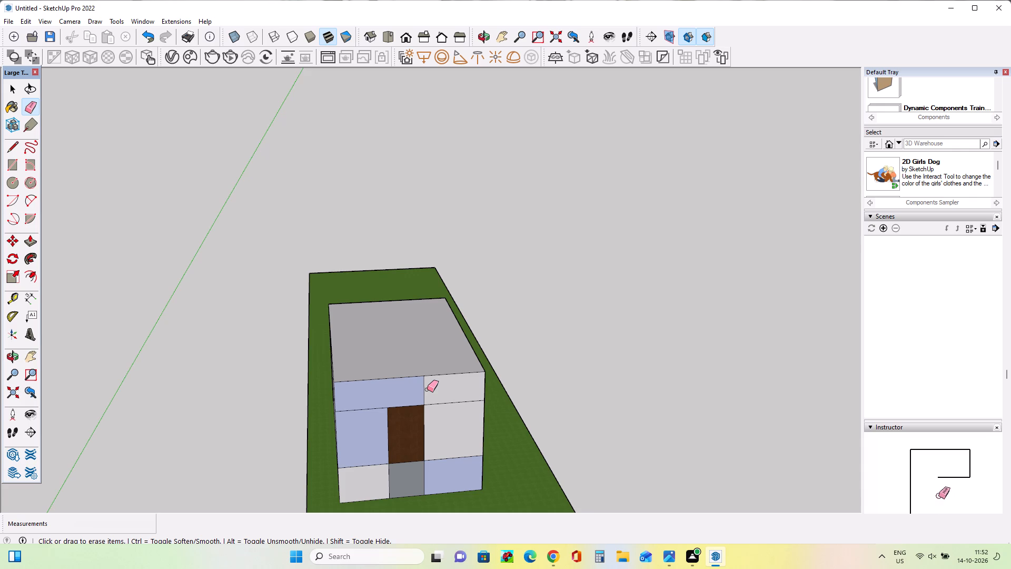
left_click(425, 390)
double_click(427, 390)
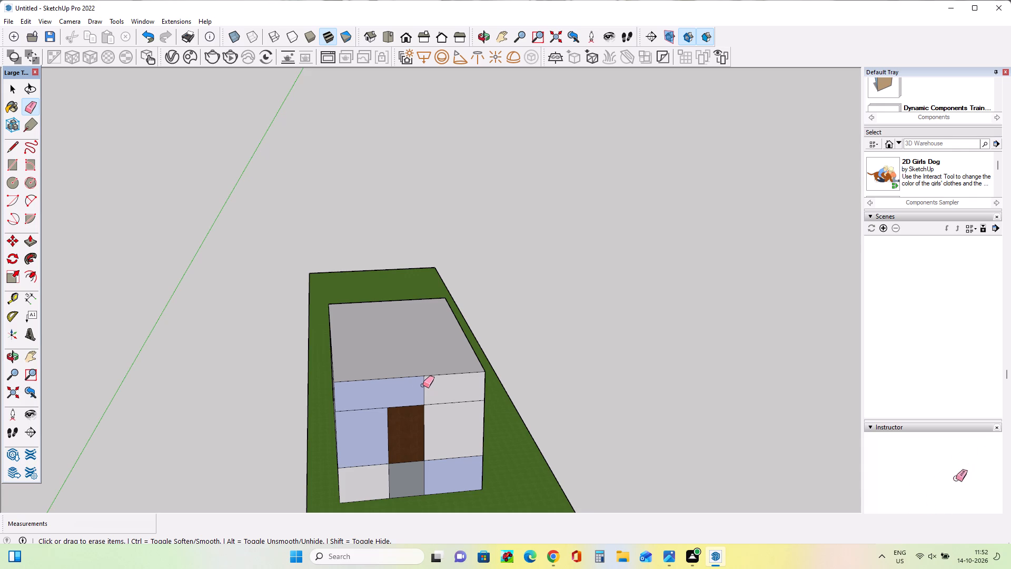
left_click(423, 386)
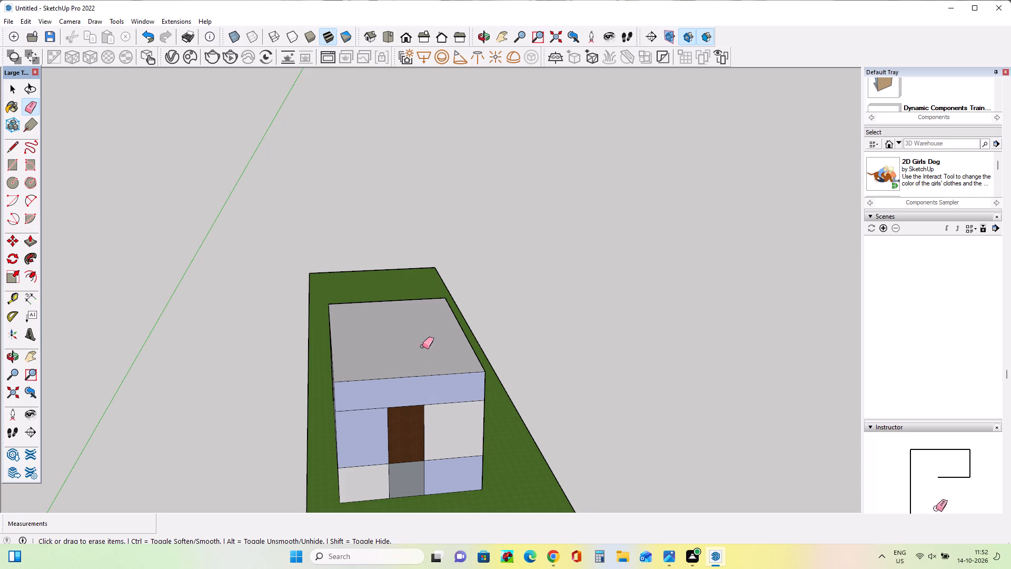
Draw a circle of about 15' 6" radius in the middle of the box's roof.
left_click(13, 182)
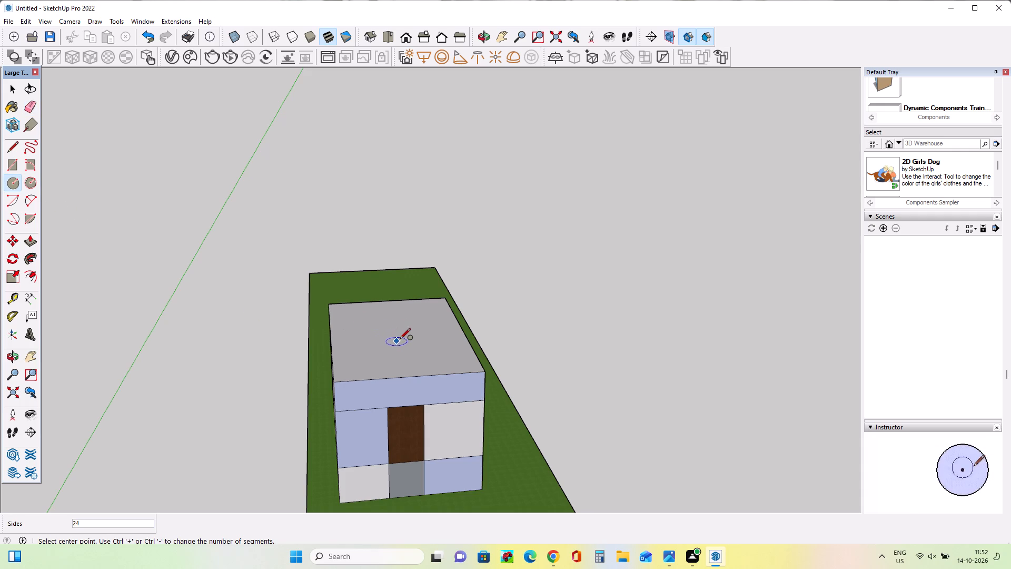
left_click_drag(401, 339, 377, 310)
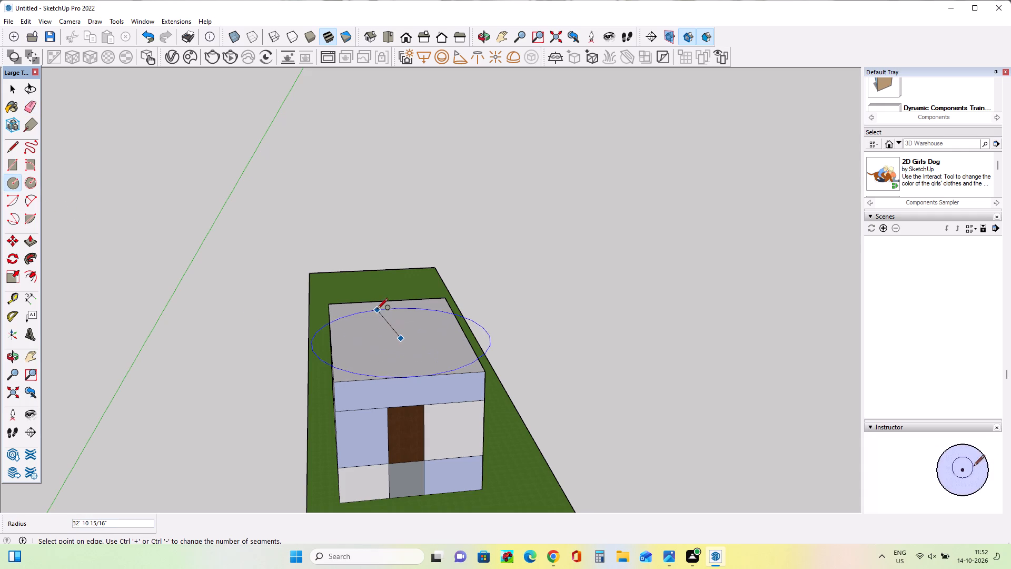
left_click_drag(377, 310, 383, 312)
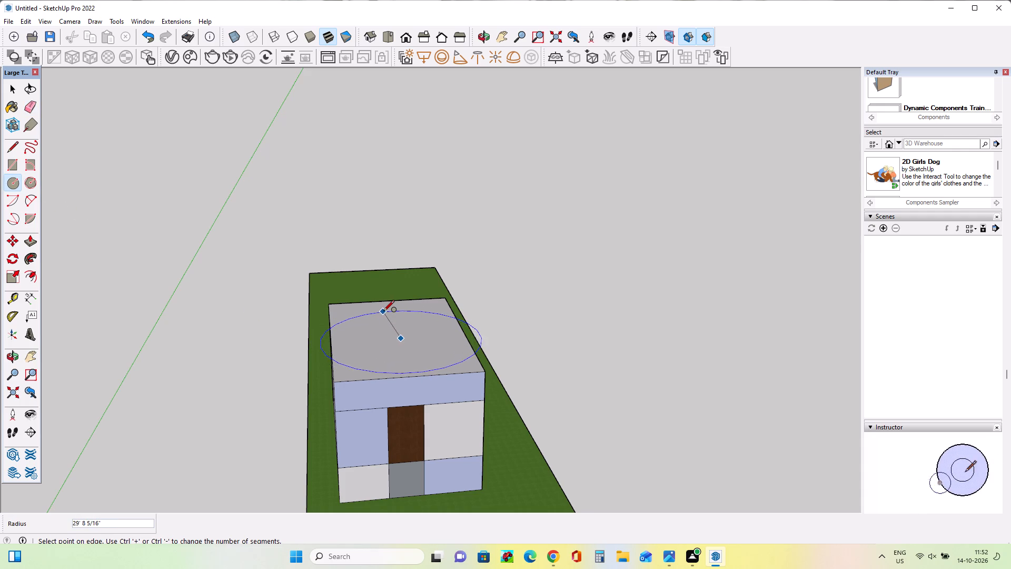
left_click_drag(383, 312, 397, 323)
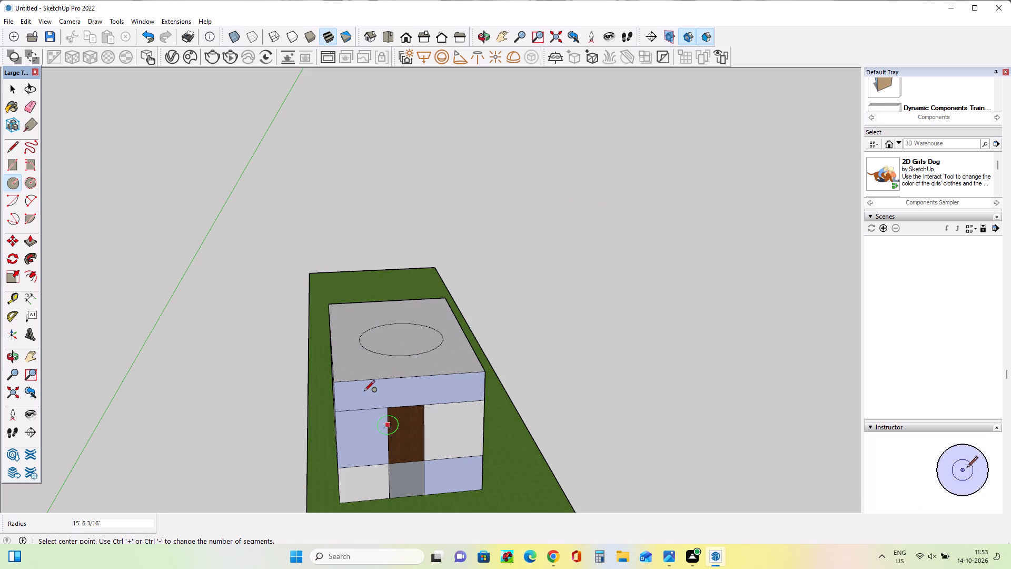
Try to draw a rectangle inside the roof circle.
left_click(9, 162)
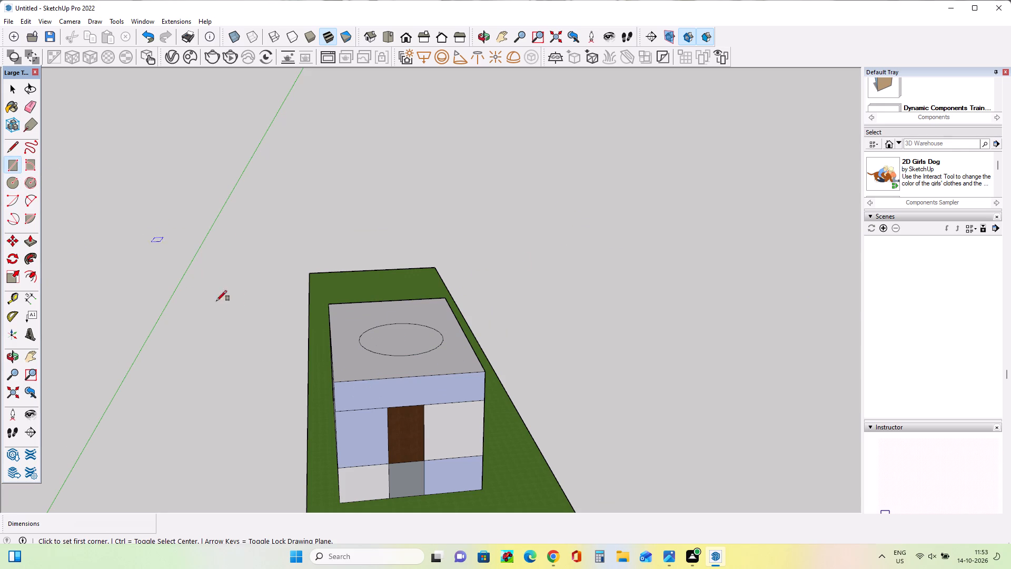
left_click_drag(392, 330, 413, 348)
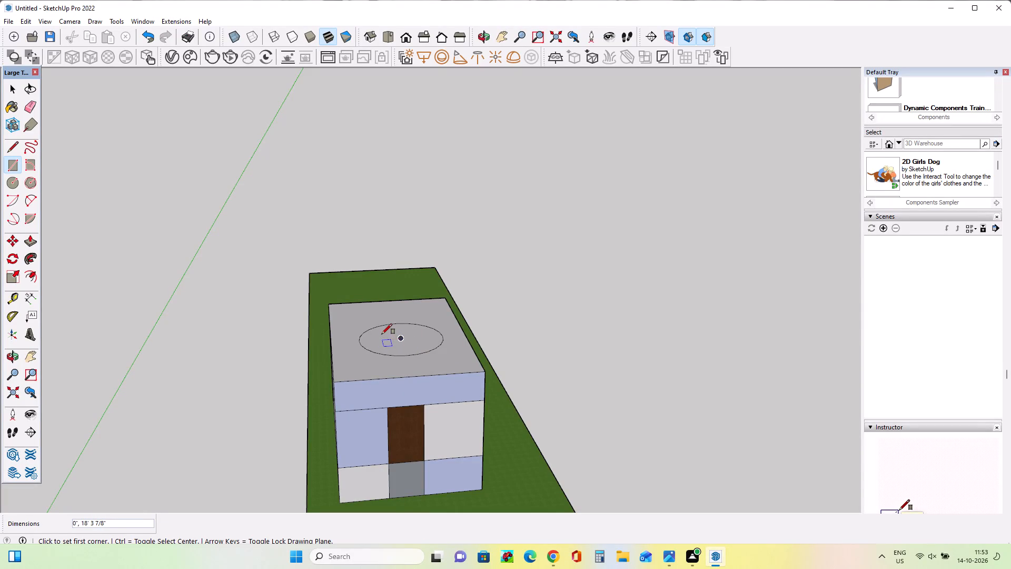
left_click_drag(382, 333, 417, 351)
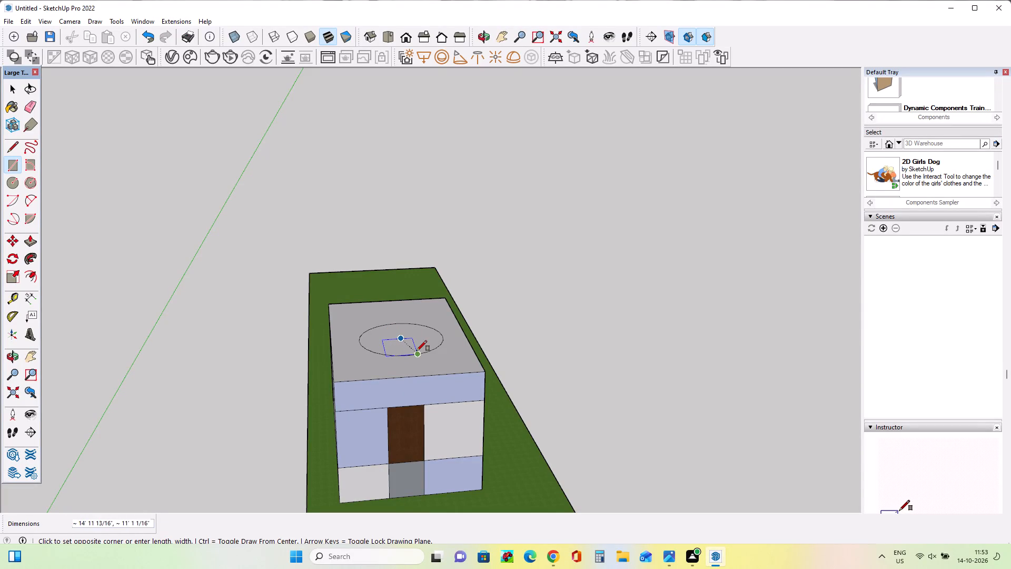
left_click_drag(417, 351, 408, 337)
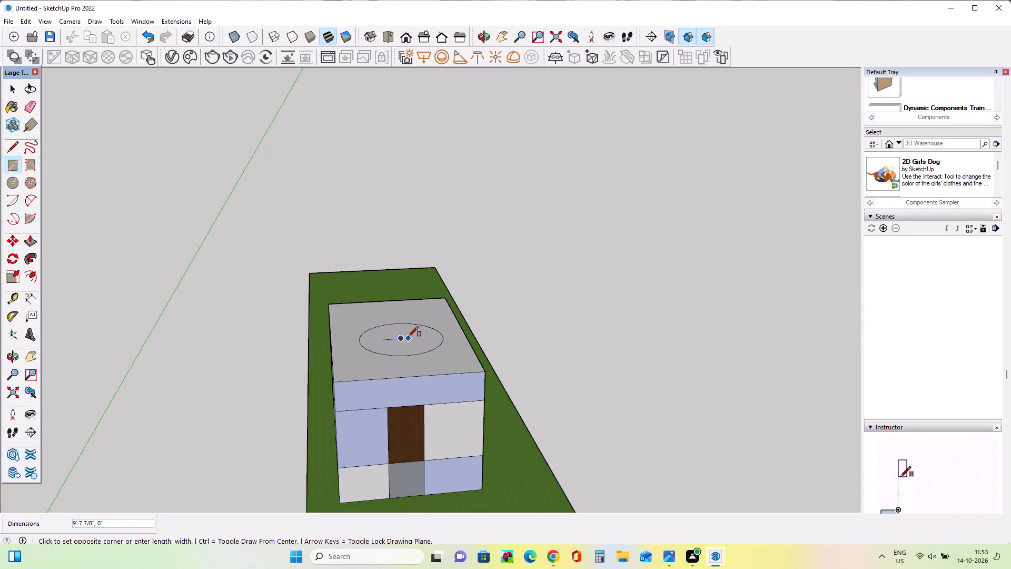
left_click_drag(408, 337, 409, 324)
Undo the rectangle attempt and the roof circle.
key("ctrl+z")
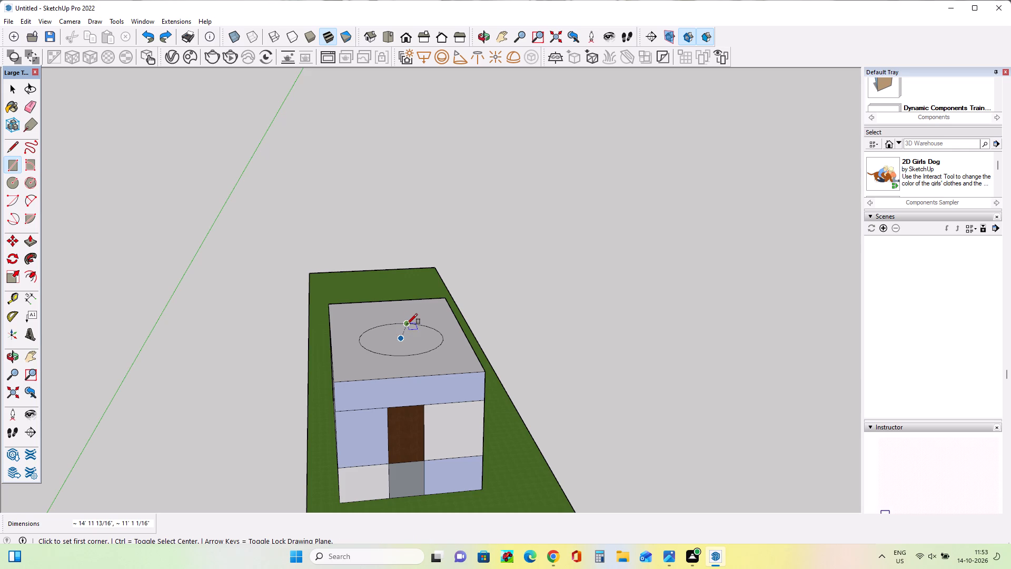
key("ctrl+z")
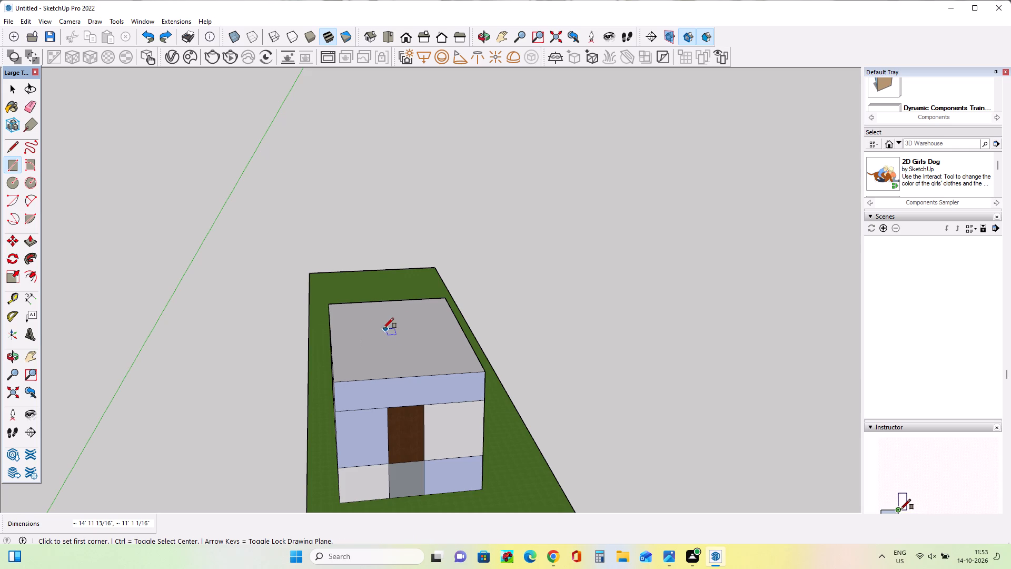
Draw a circle of about 22' 3" radius in the middle of the box's roof.
left_click(15, 180)
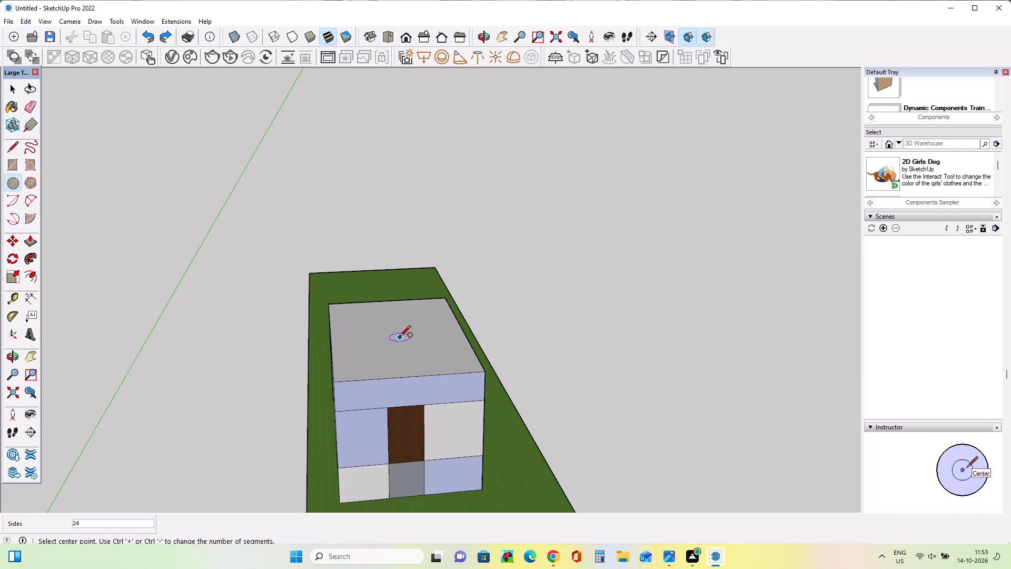
left_click_drag(400, 337, 392, 317)
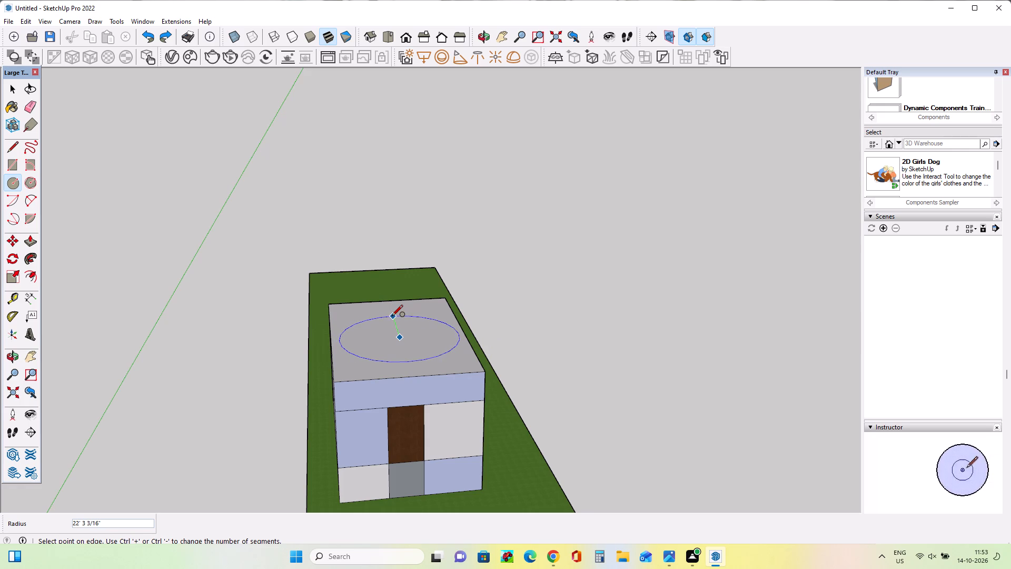
Draw a rectangle about 29' 8" by 12' 11" inside the roof circle as the outline of a helipad H.
left_click(9, 169)
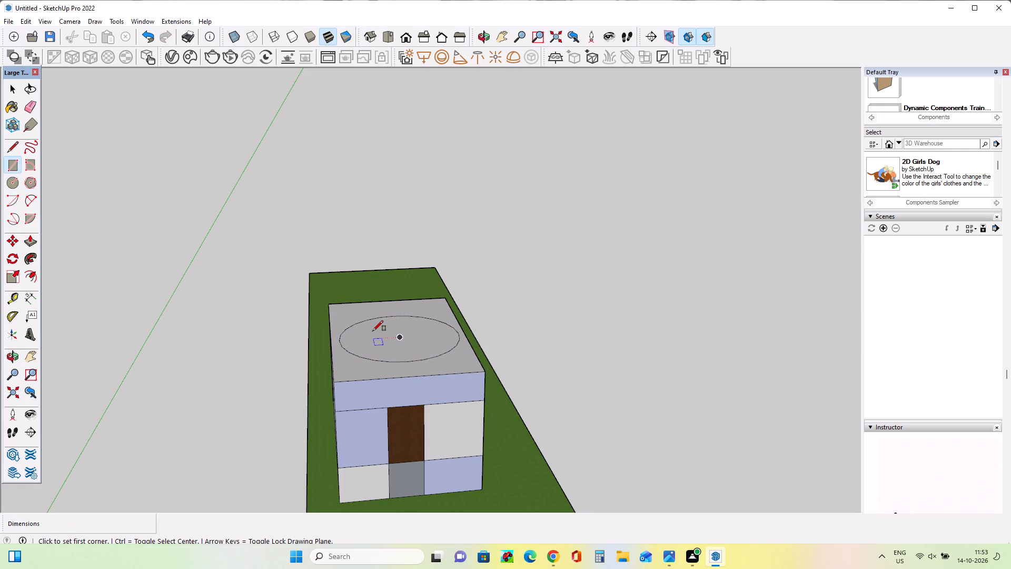
left_click_drag(381, 326, 382, 327)
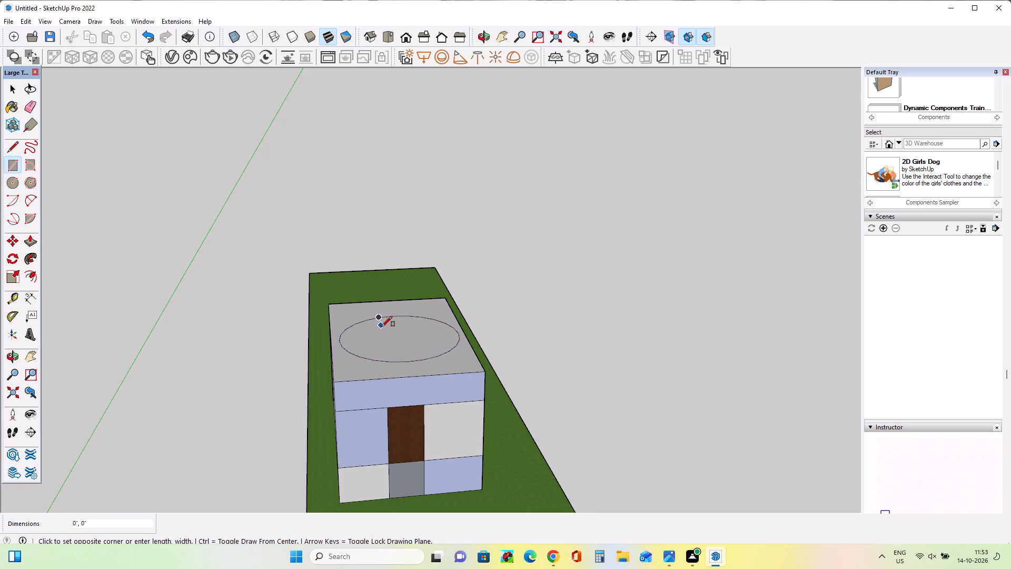
left_click_drag(382, 327, 430, 349)
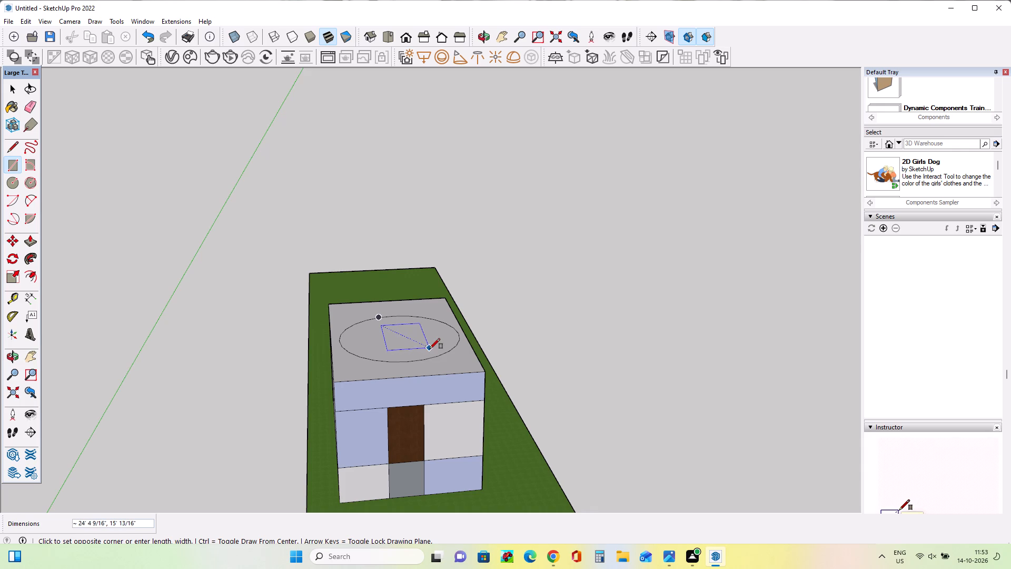
left_click_drag(430, 349, 425, 354)
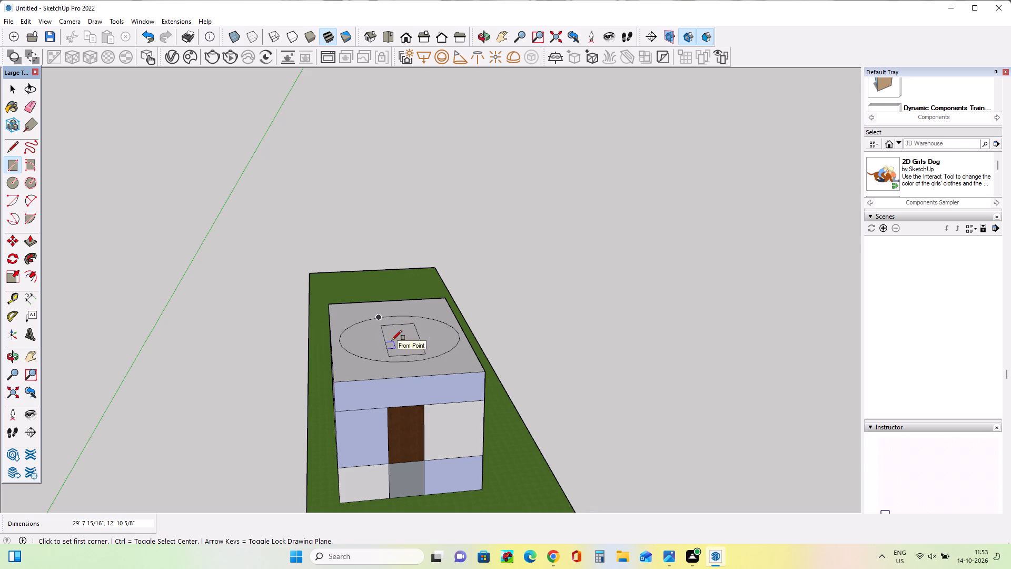
Draw a very thin rectangle across the middle of the roof rectangle, spanning its full width, as the H's crossbar.
left_click_drag(381, 340, 409, 342)
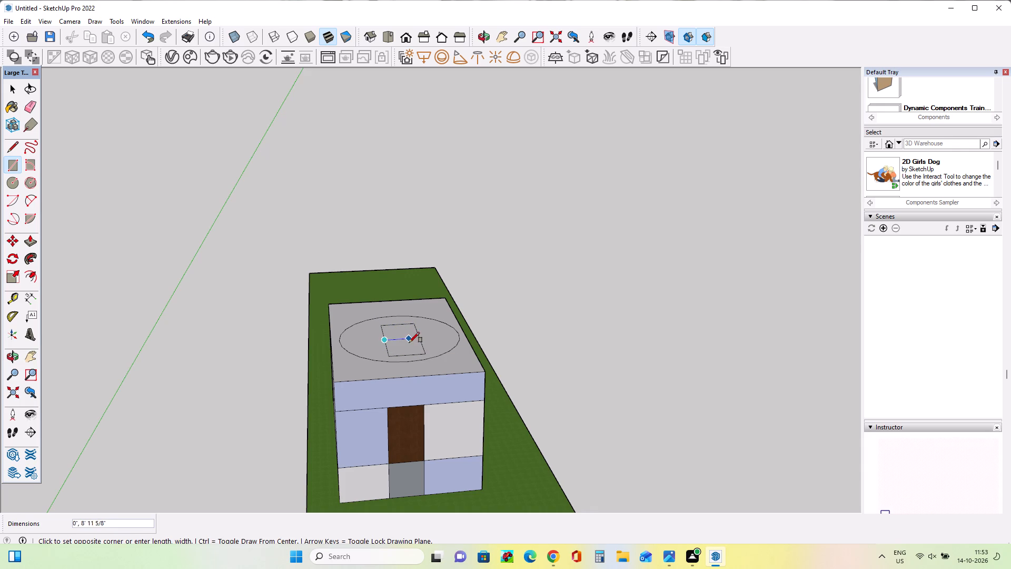
left_click_drag(409, 342, 421, 341)
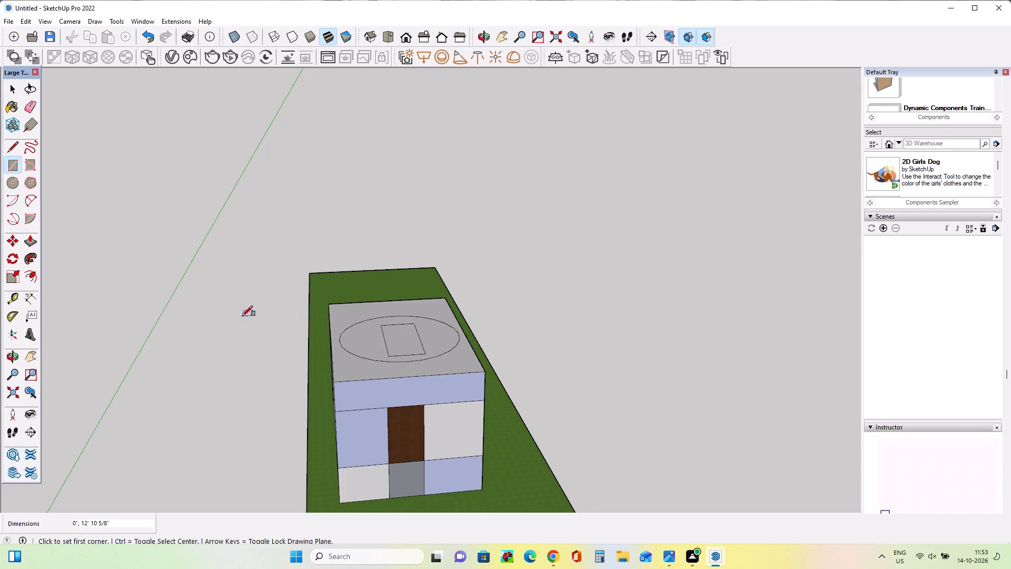
left_click_drag(383, 339, 415, 340)
left_click_drag(392, 338, 405, 342)
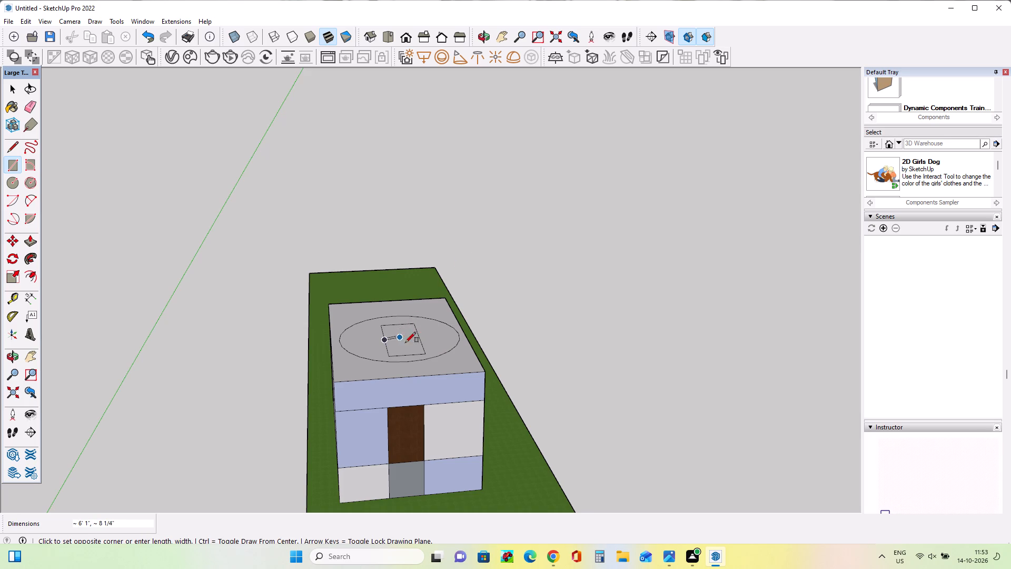
left_click_drag(405, 342, 419, 341)
left_click(422, 337)
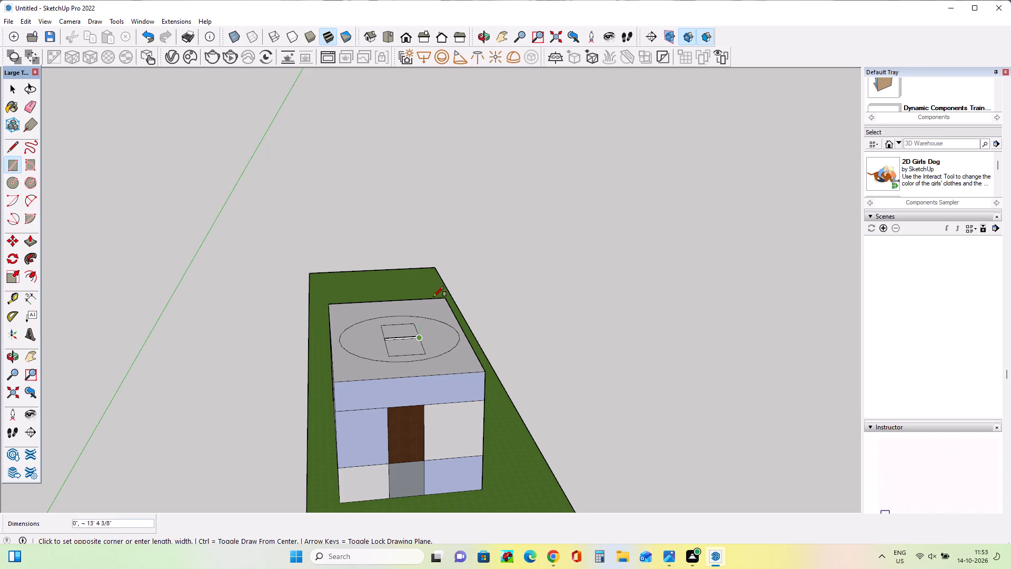
key("z")
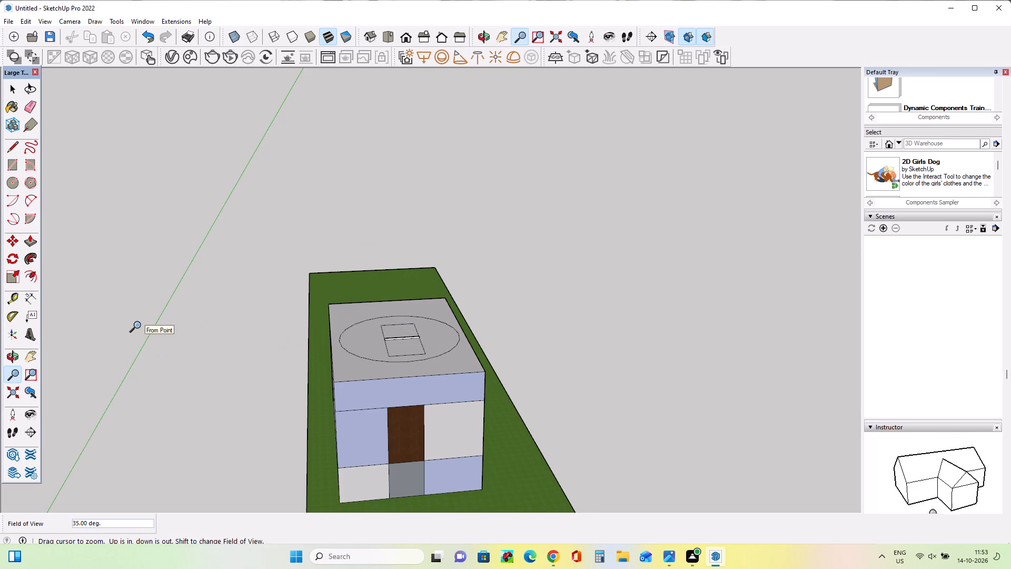
Erase the front and back edges of the rectangle inside the roof circle to leave an H mark.
left_click(25, 107)
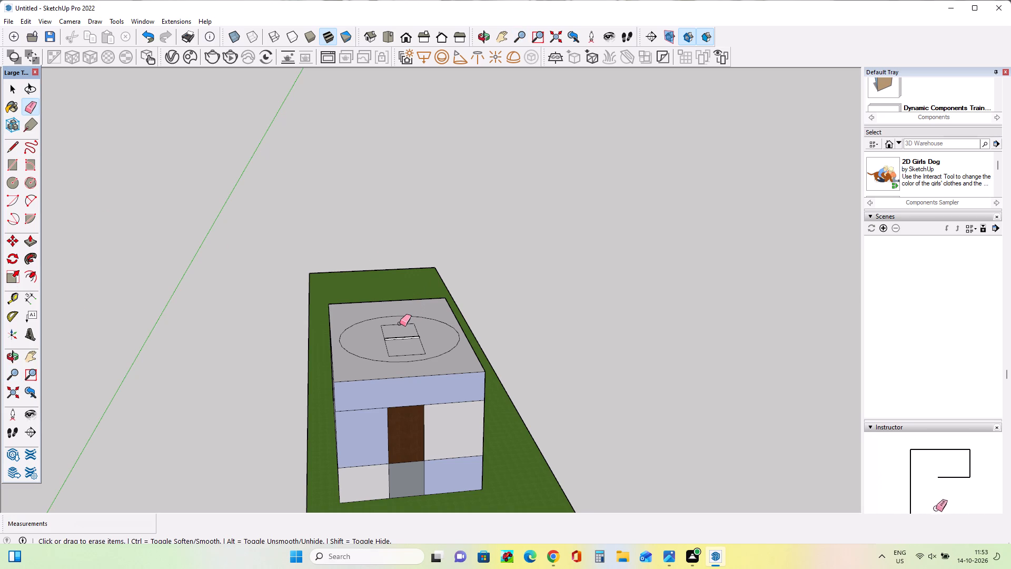
left_click(400, 323)
left_click(405, 355)
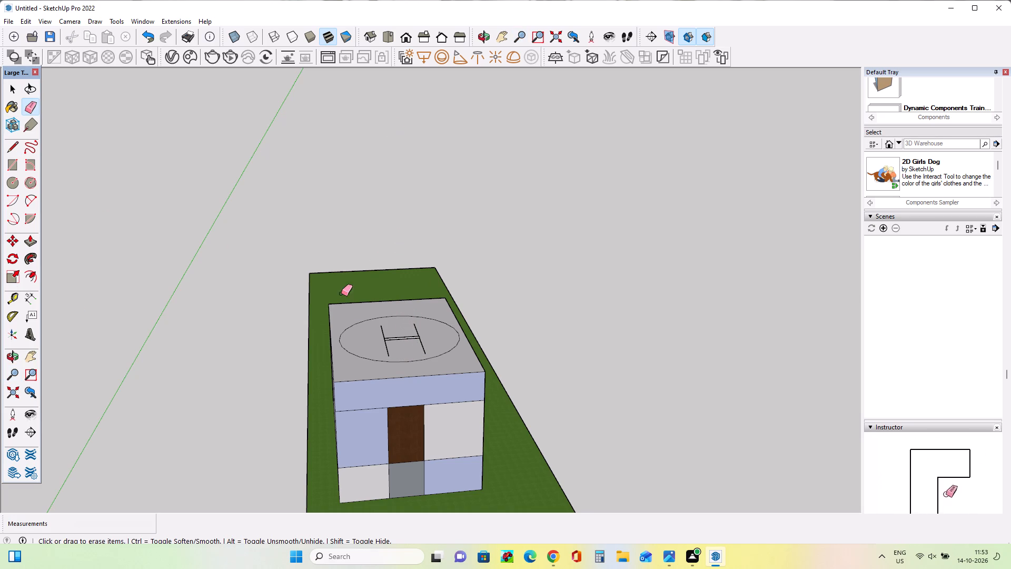
Draw a rectangle about 20' 5" by 10' 6" on the grass beside the box, near the lawn's side edge.
scroll(394, 290, "down", 5)
scroll(394, 289, "up", 2)
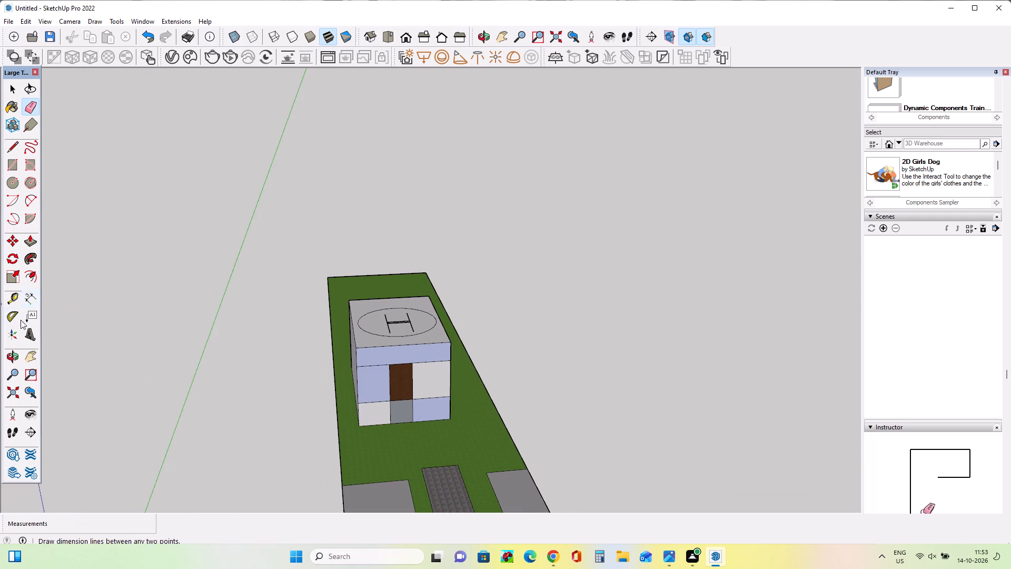
left_click_drag(25, 355, 34, 361)
left_click_drag(398, 432, 399, 419)
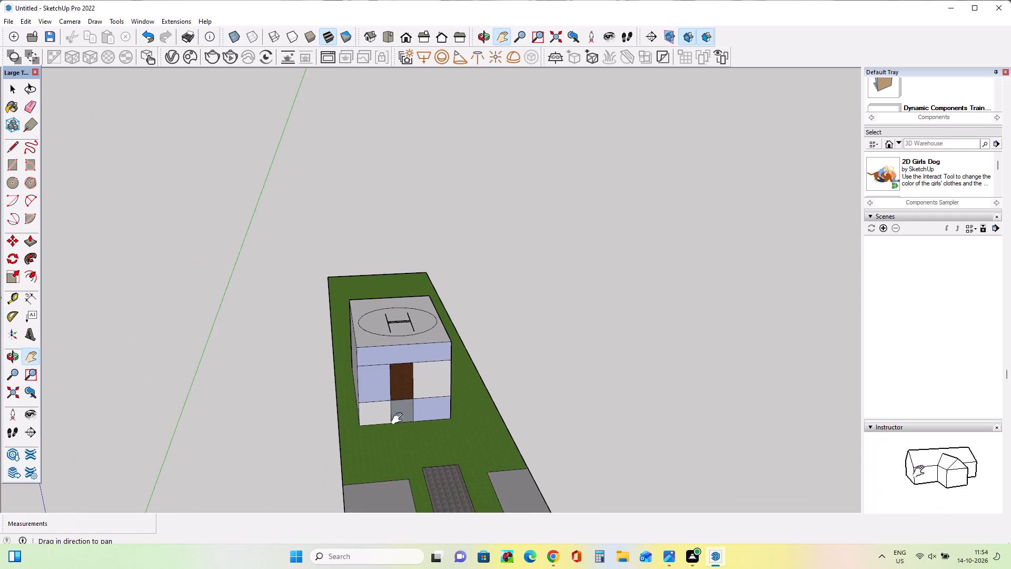
left_click_drag(399, 419, 294, 329)
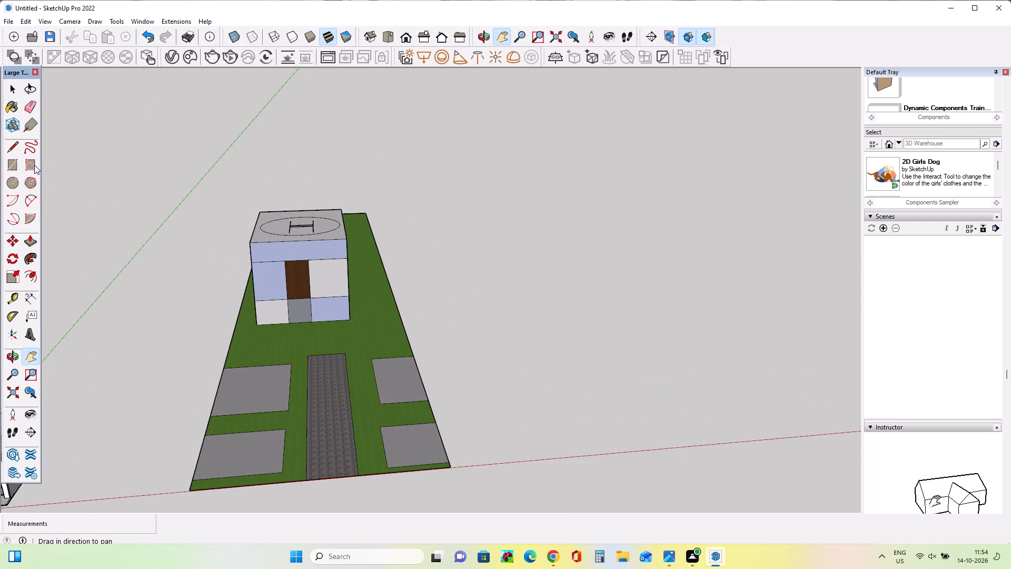
left_click(8, 159)
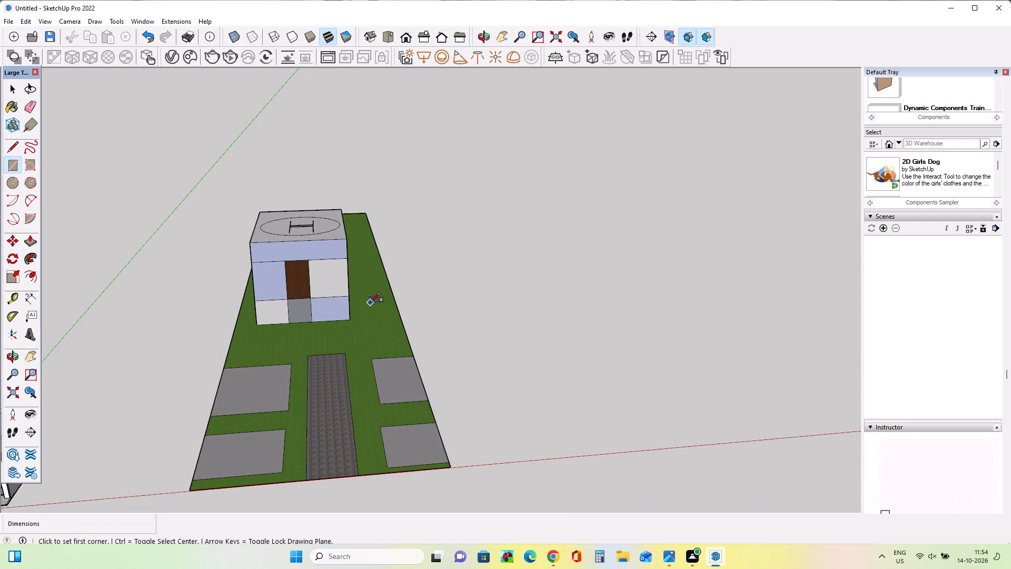
left_click_drag(370, 302, 392, 313)
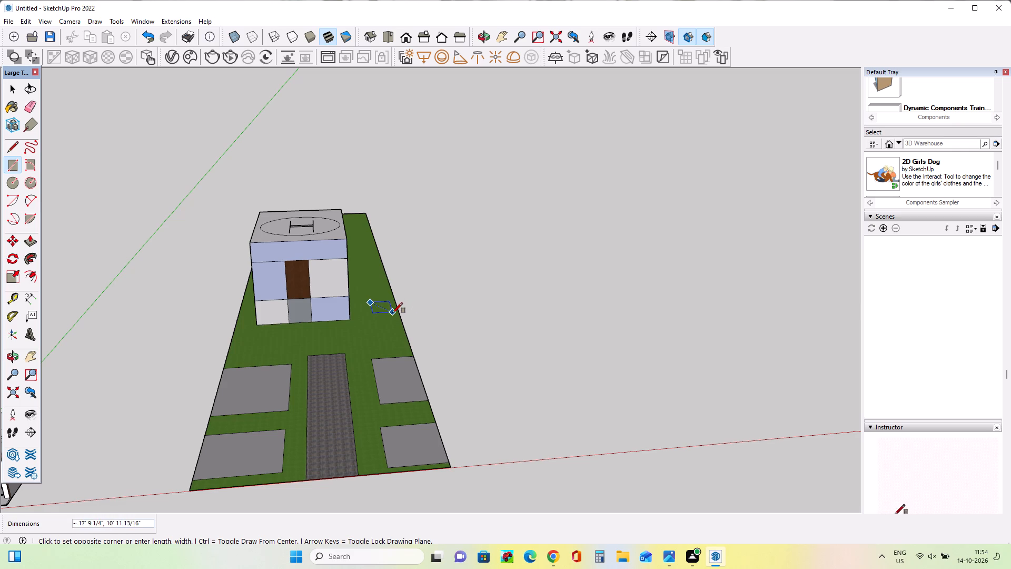
left_click_drag(392, 313, 392, 313)
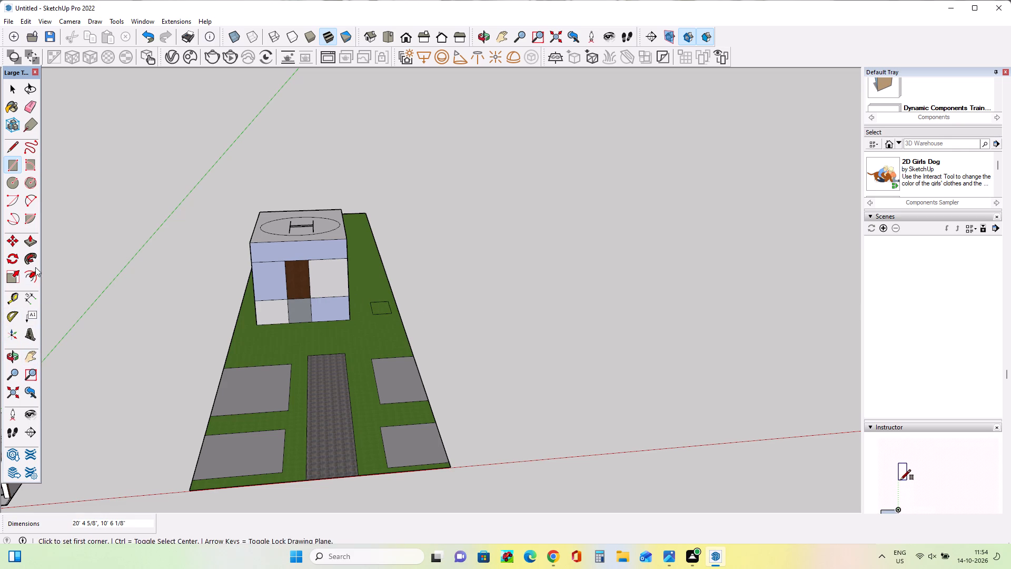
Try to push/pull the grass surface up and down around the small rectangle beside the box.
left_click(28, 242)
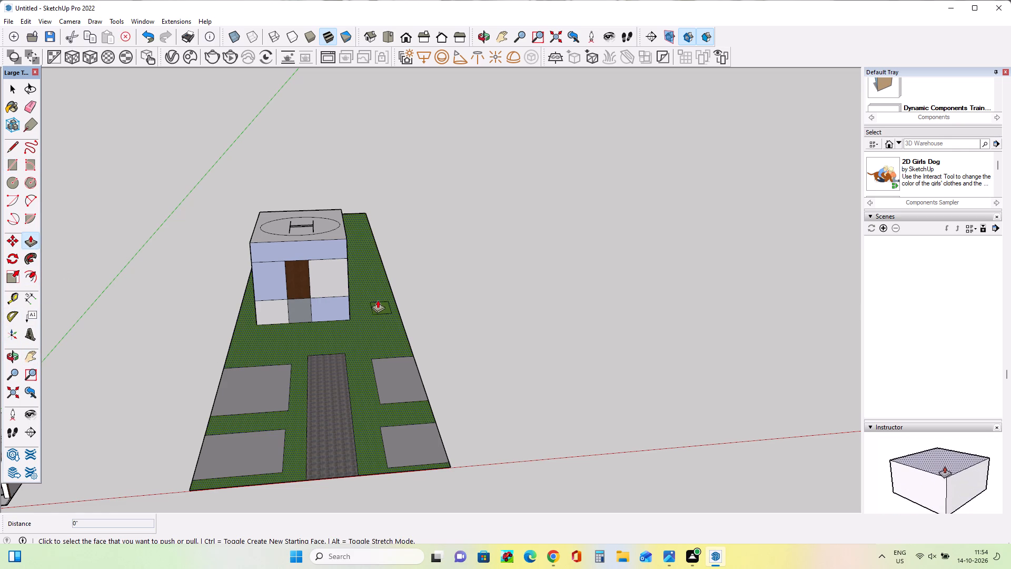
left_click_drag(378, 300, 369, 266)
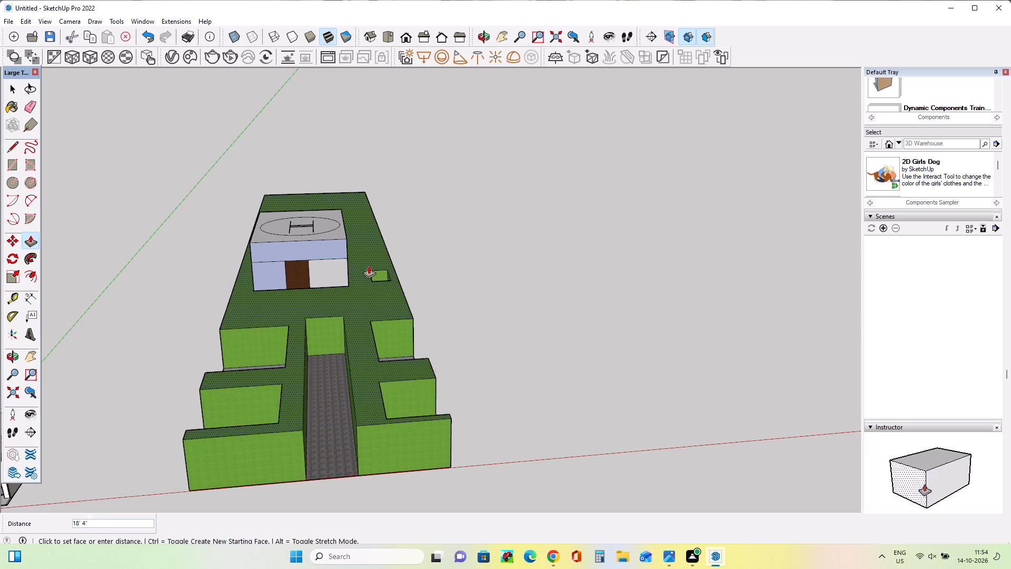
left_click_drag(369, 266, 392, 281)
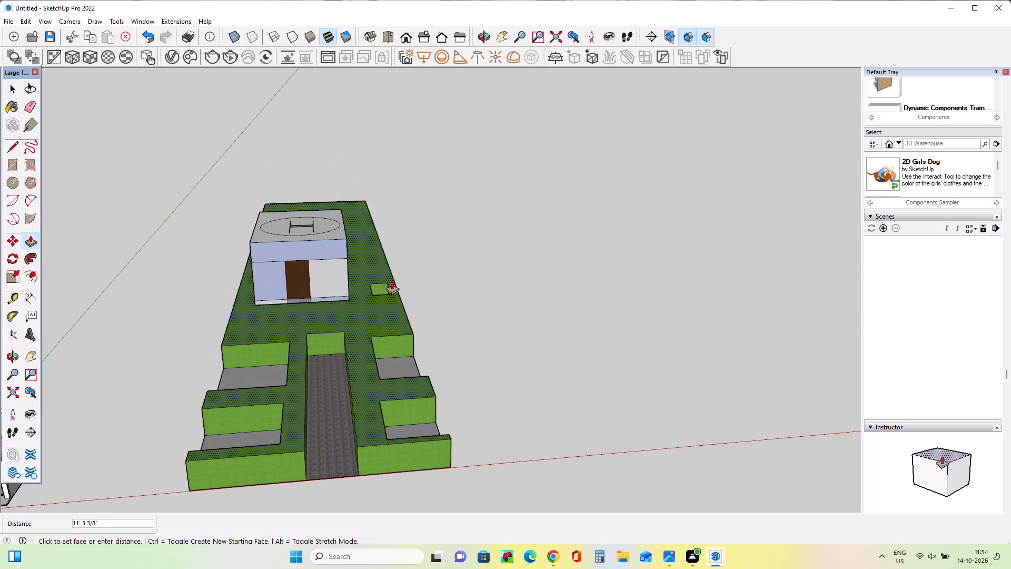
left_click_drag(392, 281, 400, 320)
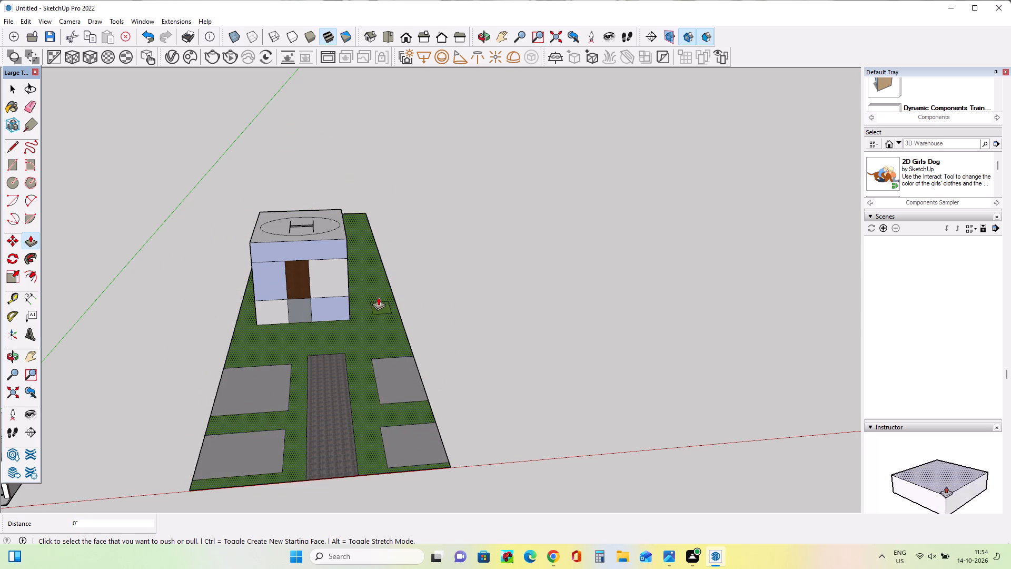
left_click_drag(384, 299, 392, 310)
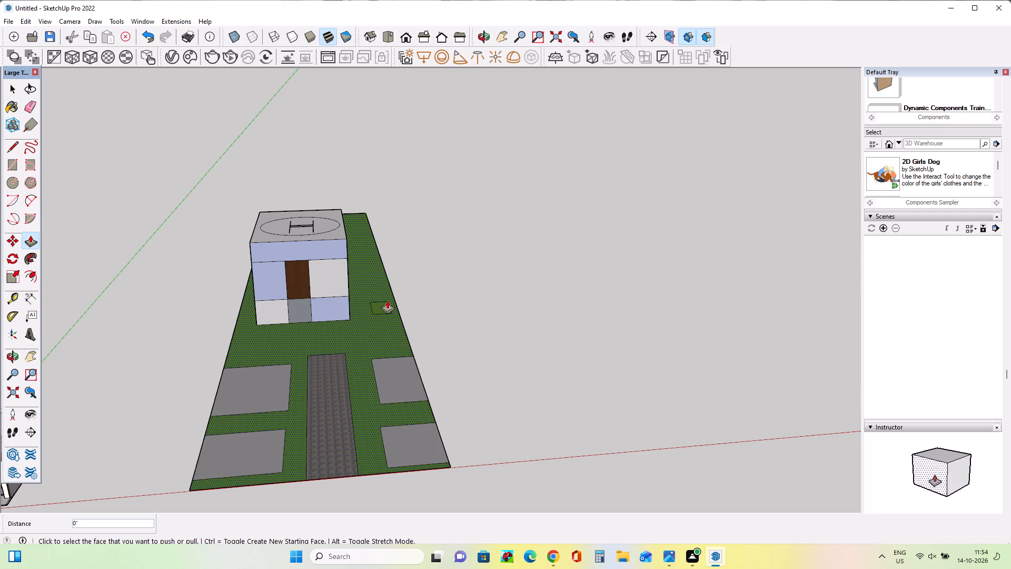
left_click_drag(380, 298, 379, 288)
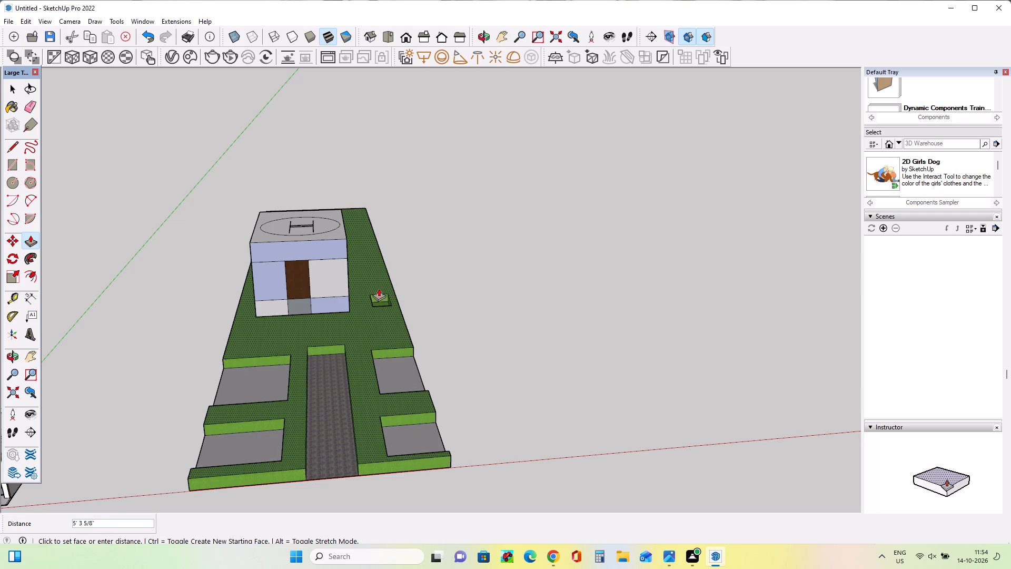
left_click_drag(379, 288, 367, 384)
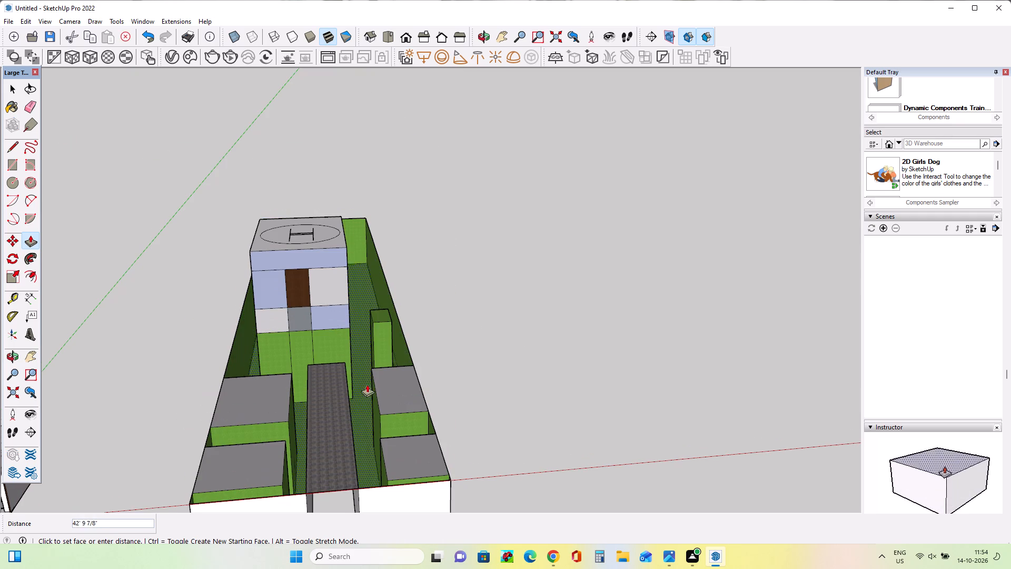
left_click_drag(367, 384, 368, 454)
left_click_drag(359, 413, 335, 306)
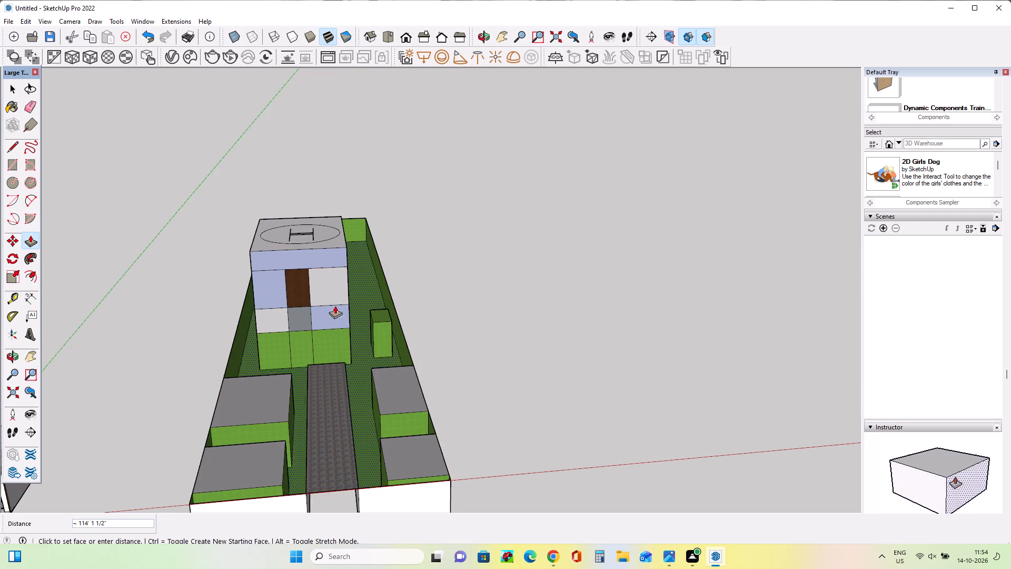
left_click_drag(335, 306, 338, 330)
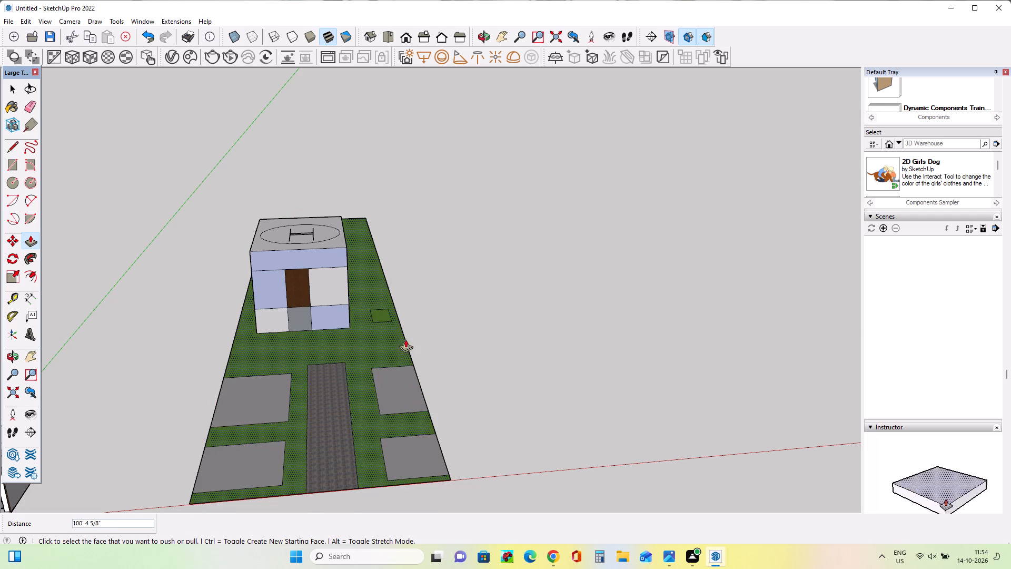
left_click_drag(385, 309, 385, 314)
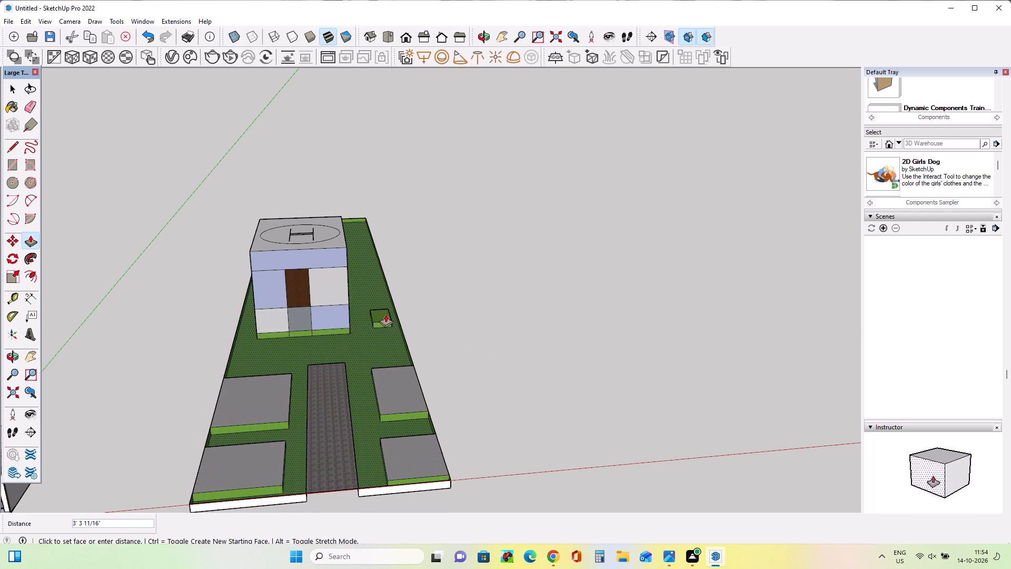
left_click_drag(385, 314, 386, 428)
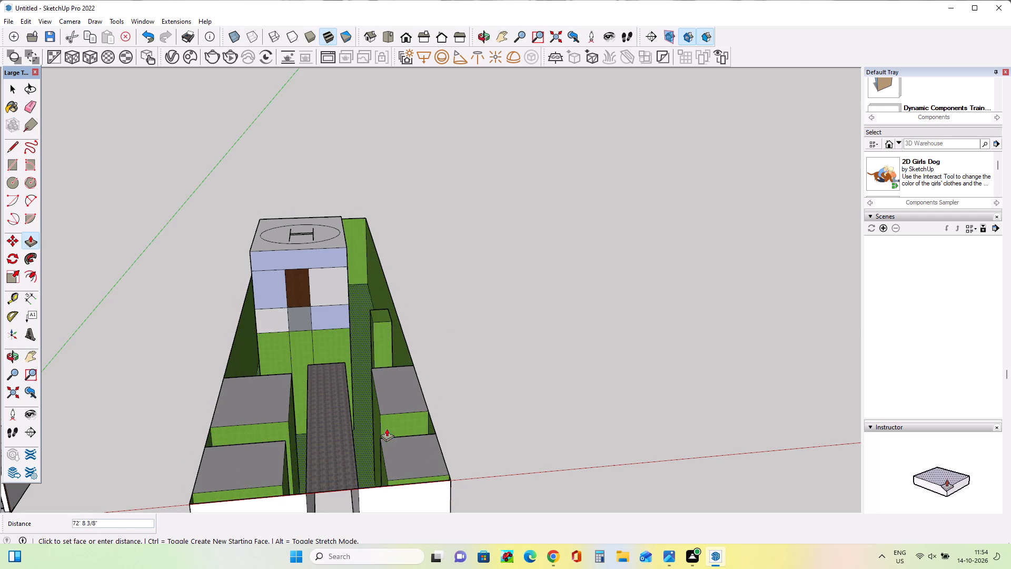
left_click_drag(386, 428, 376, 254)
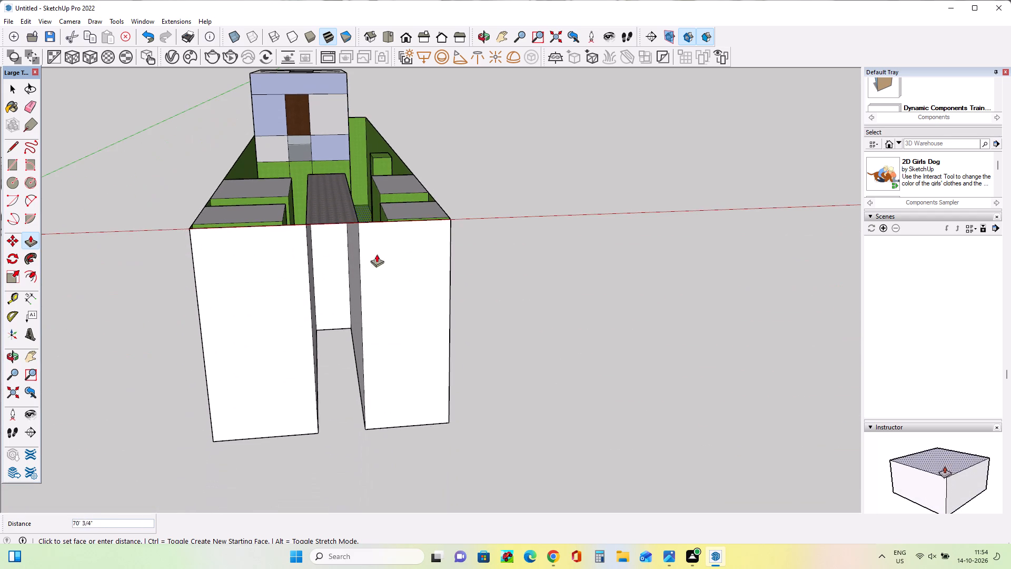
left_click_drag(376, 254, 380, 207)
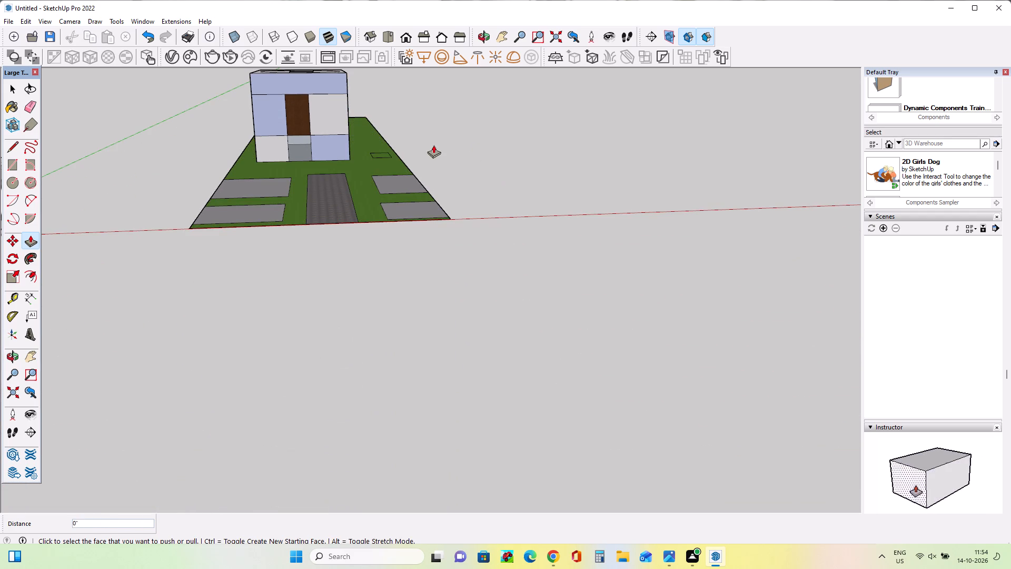
Push/pull the grass surface around the small rectangle, path and plots by about 4 1/8".
left_click(382, 146)
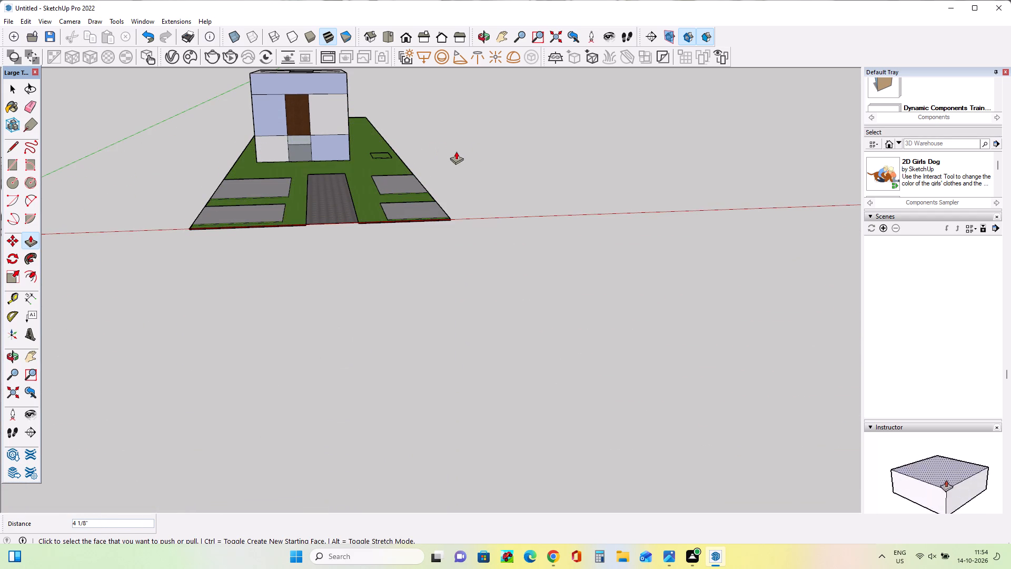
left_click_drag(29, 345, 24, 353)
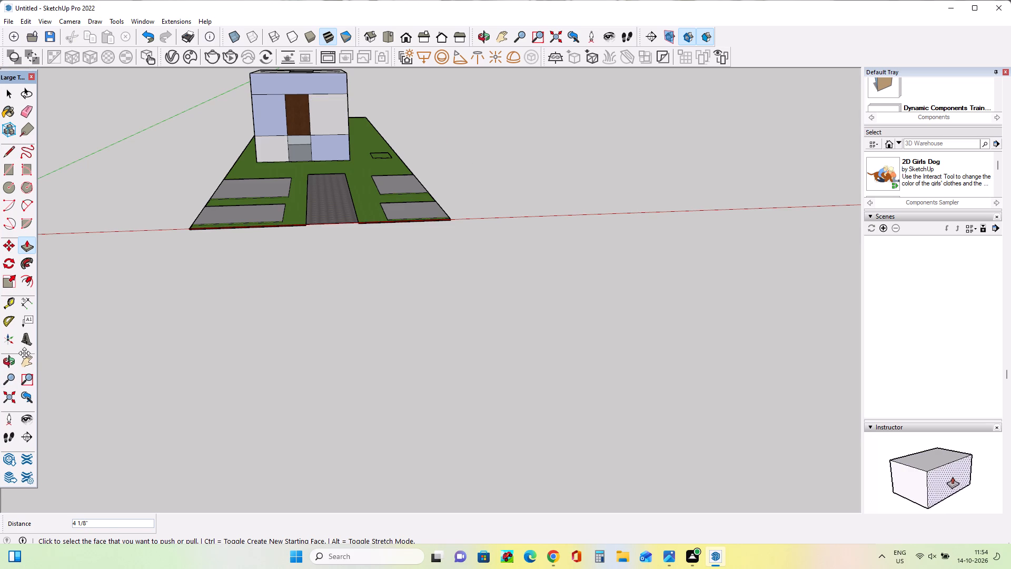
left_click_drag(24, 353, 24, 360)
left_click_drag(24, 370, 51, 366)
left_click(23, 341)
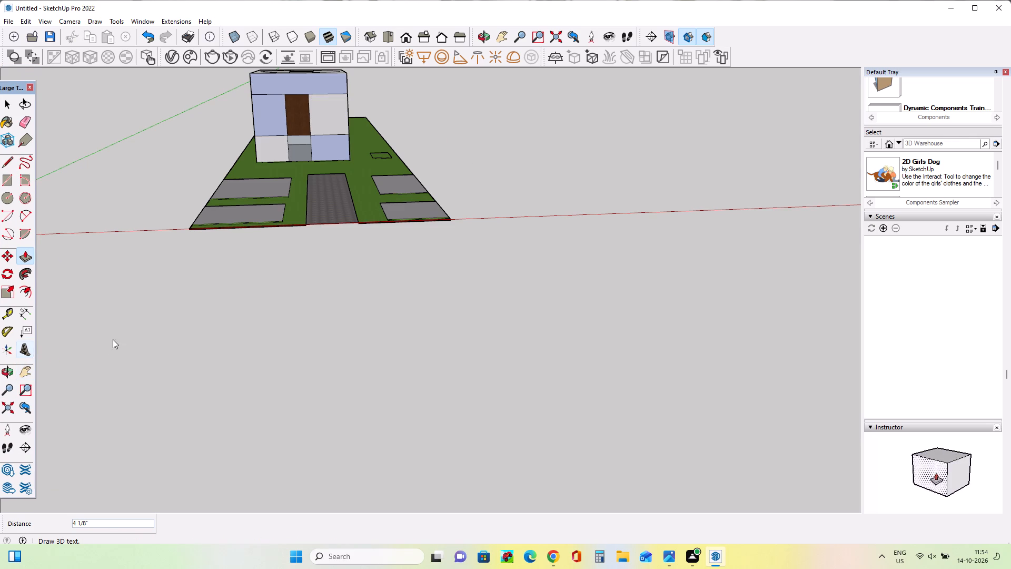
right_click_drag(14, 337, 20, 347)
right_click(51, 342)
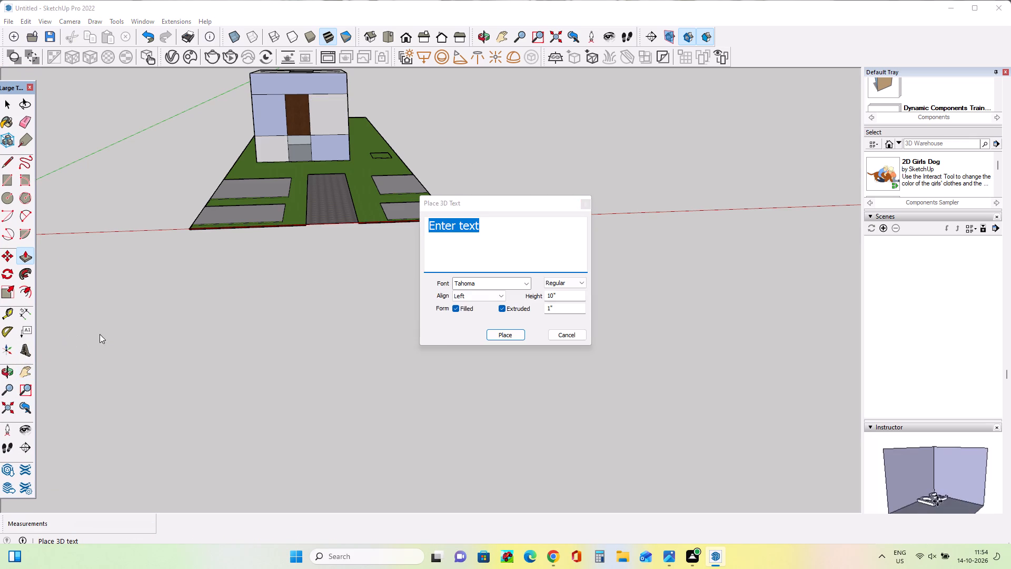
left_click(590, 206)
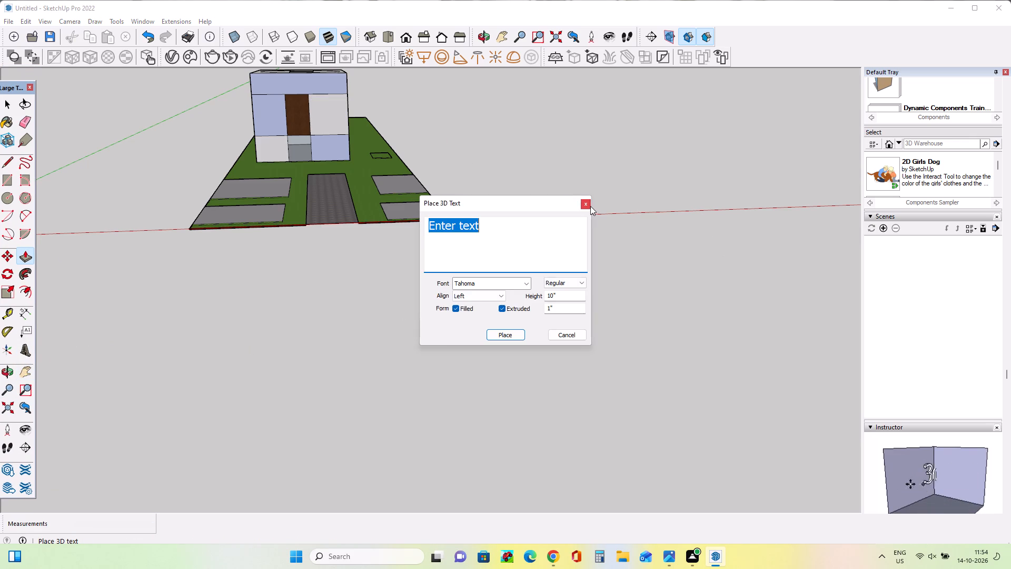
Collapse the Scenes and Instructor sections of the tray to make room for the materials.
left_click(22, 366)
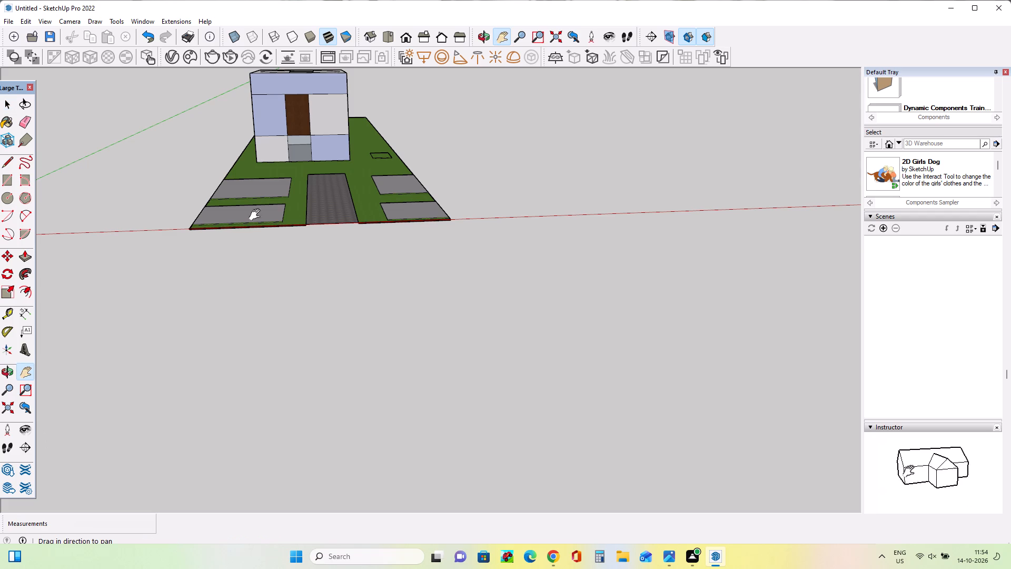
left_click_drag(288, 185, 375, 399)
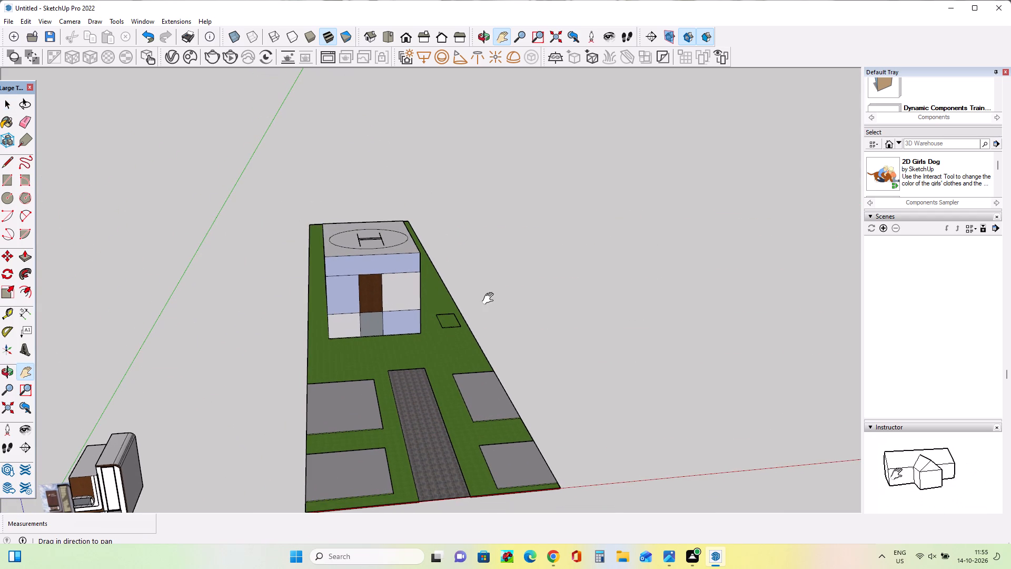
left_click(4, 180)
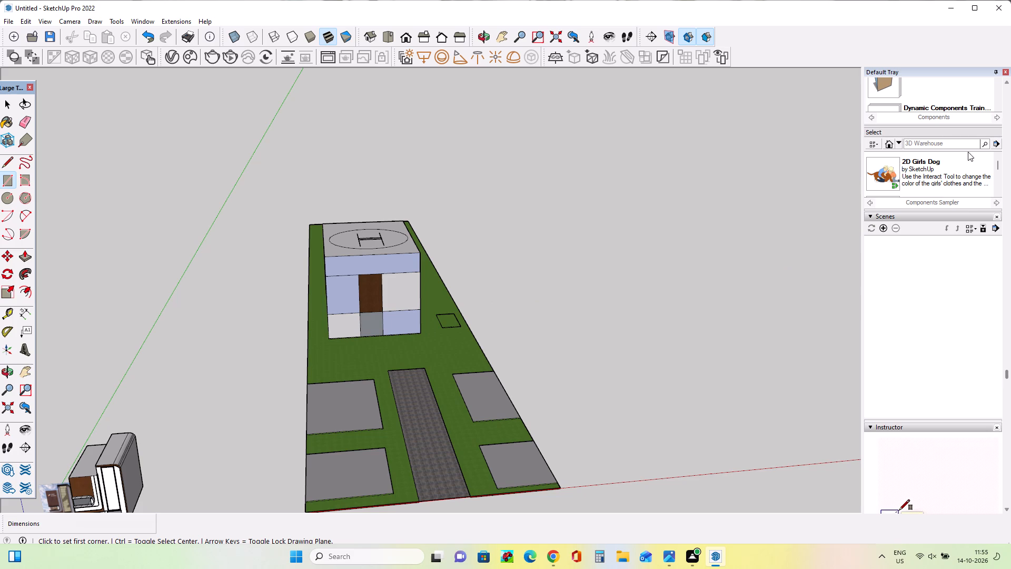
left_click(986, 140)
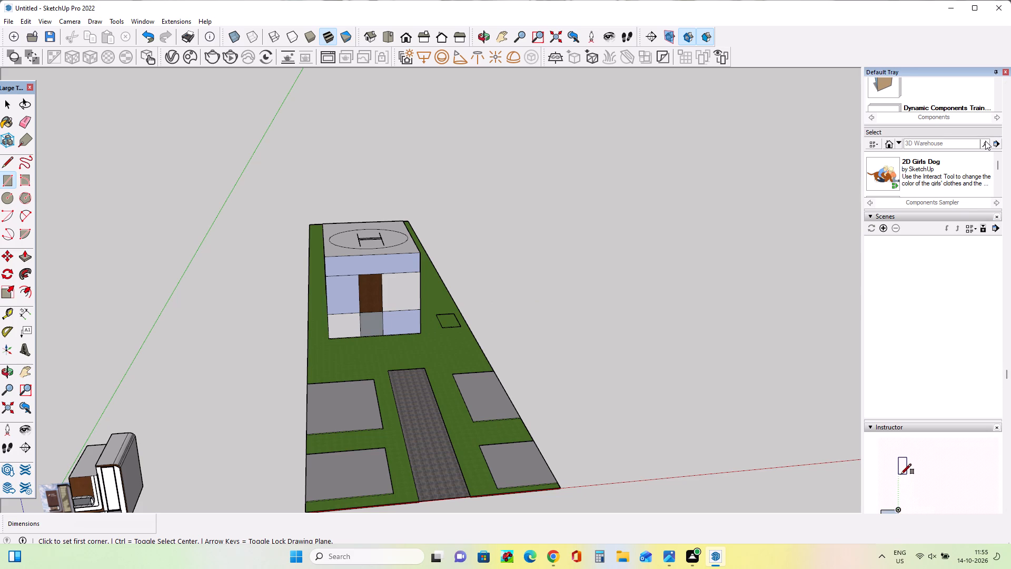
left_click(997, 141)
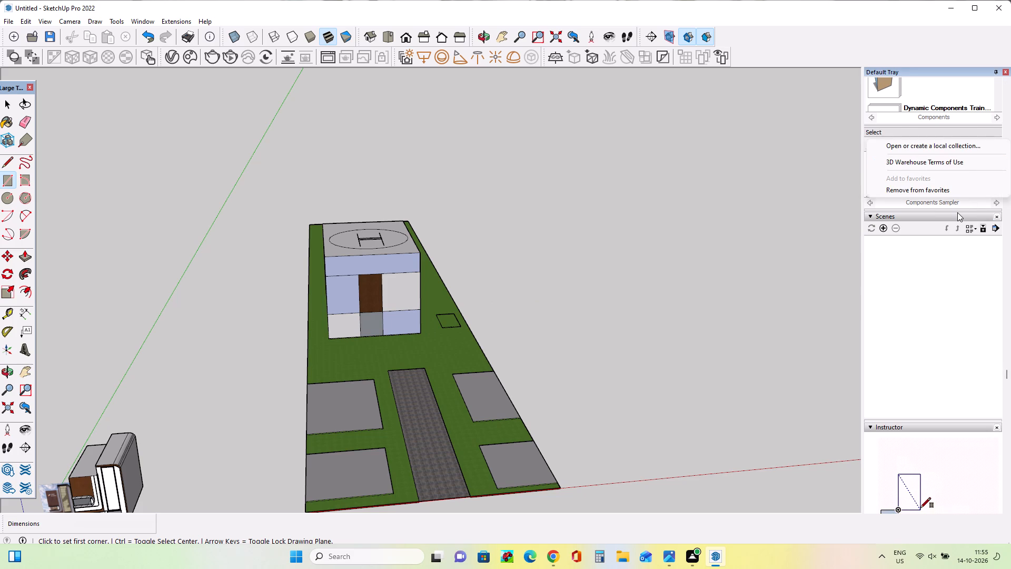
left_click(957, 213)
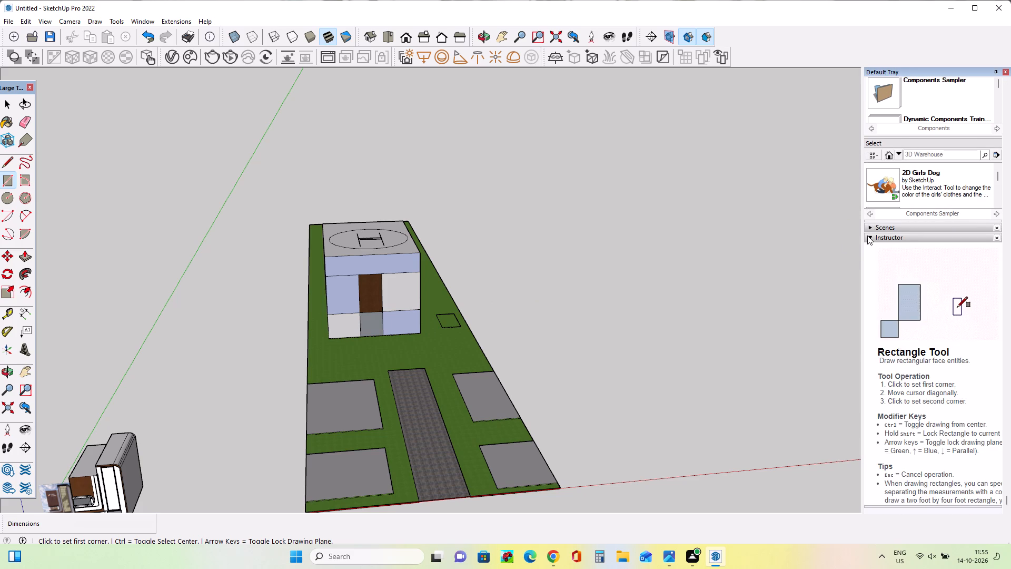
left_click(867, 236)
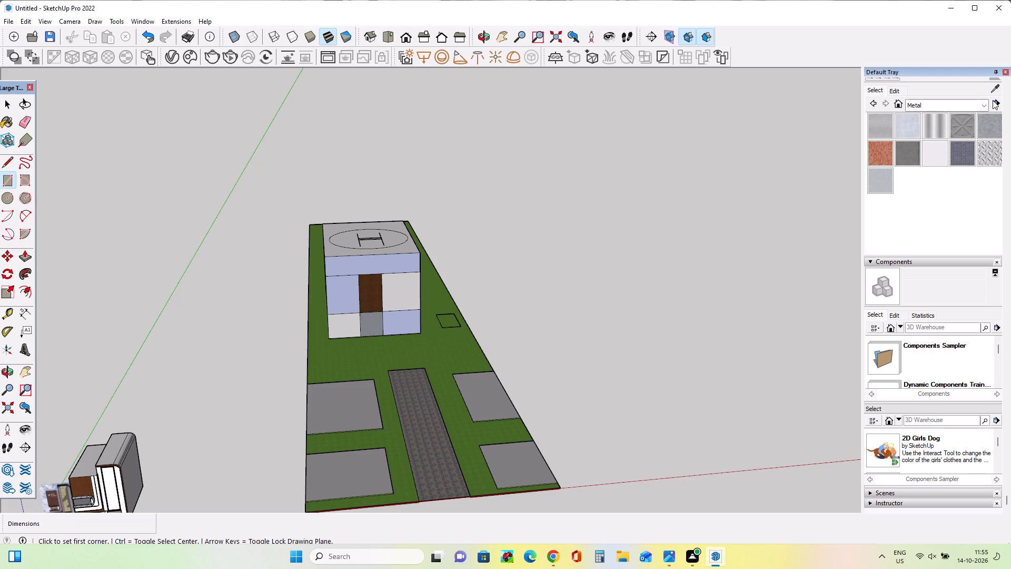
Paint the small rectangle on the grass beside the box with Color C07 from the Colors collection.
left_click_drag(934, 188, 987, 280)
left_click_drag(1007, 500, 1010, 450)
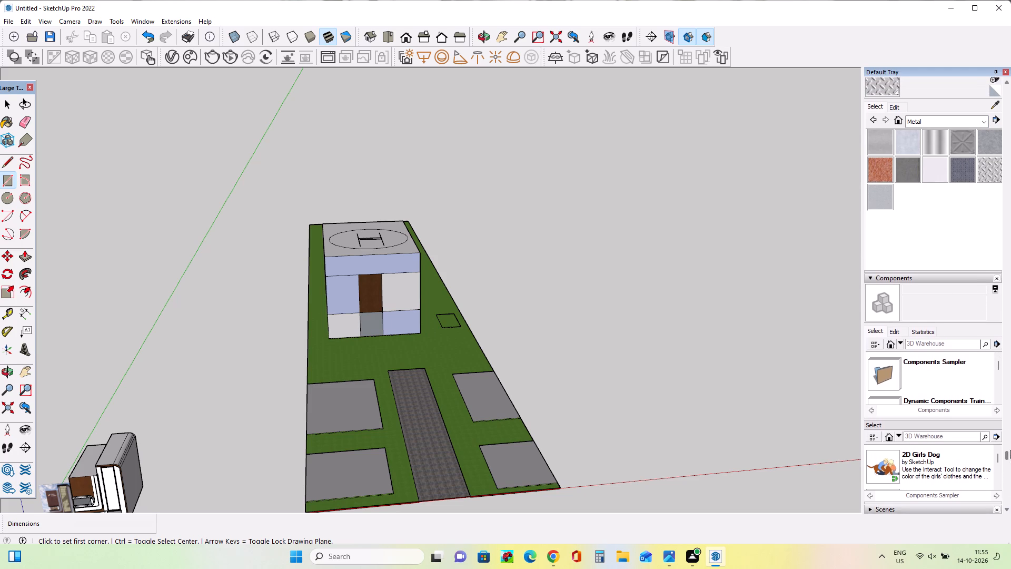
left_click_drag(1010, 450, 1008, 76)
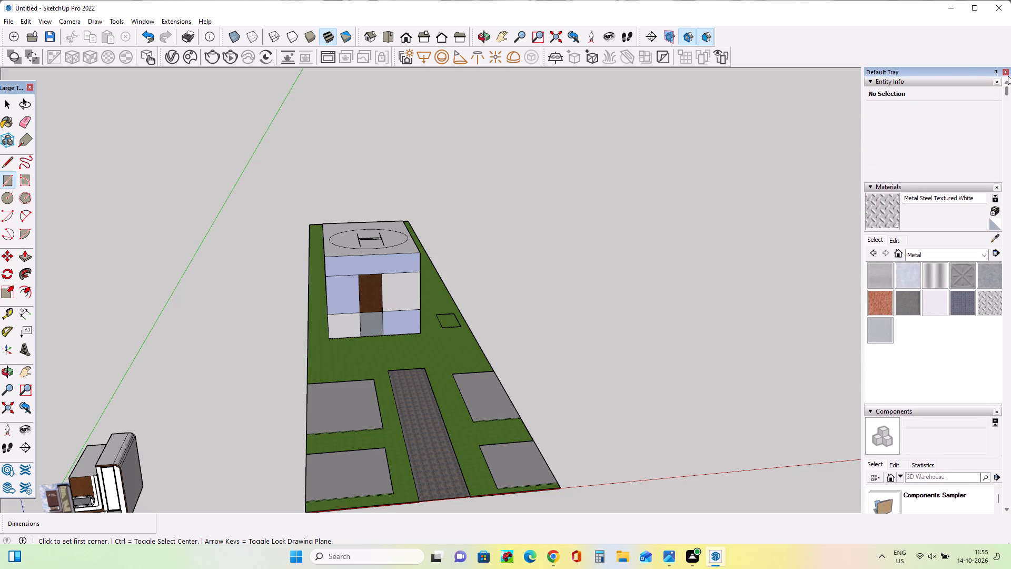
left_click_drag(1008, 76, 1008, 48)
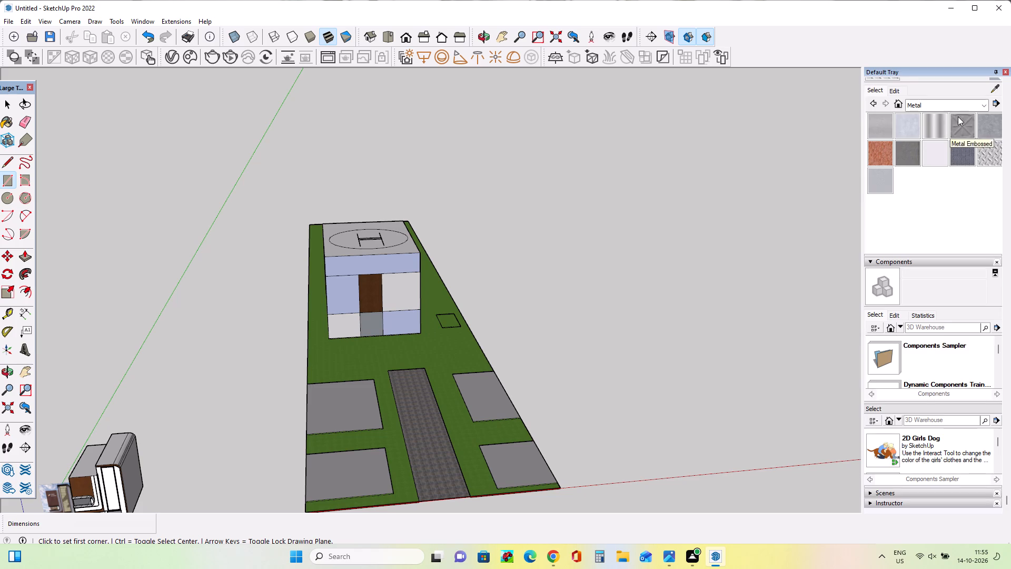
left_click(984, 103)
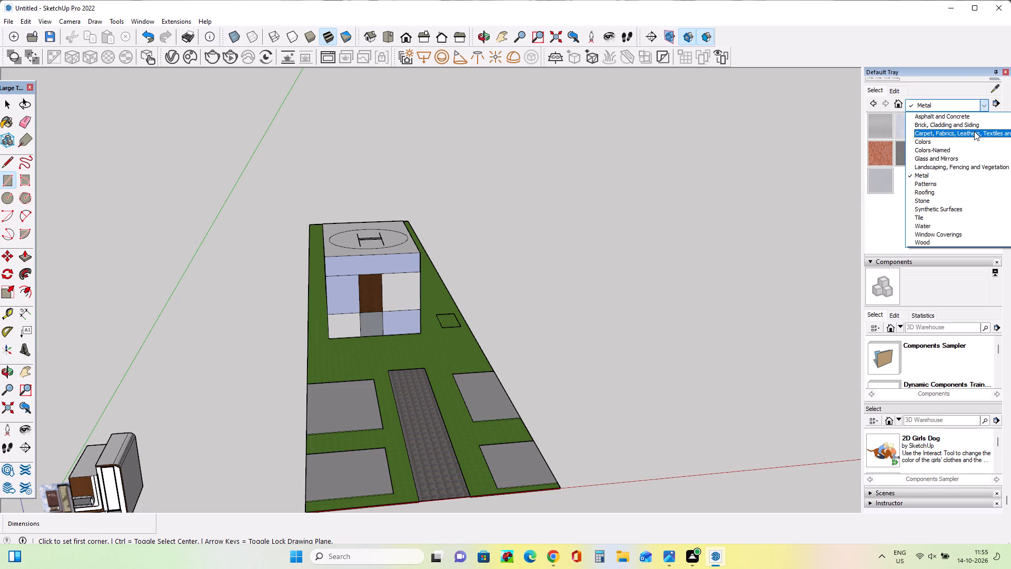
left_click(934, 141)
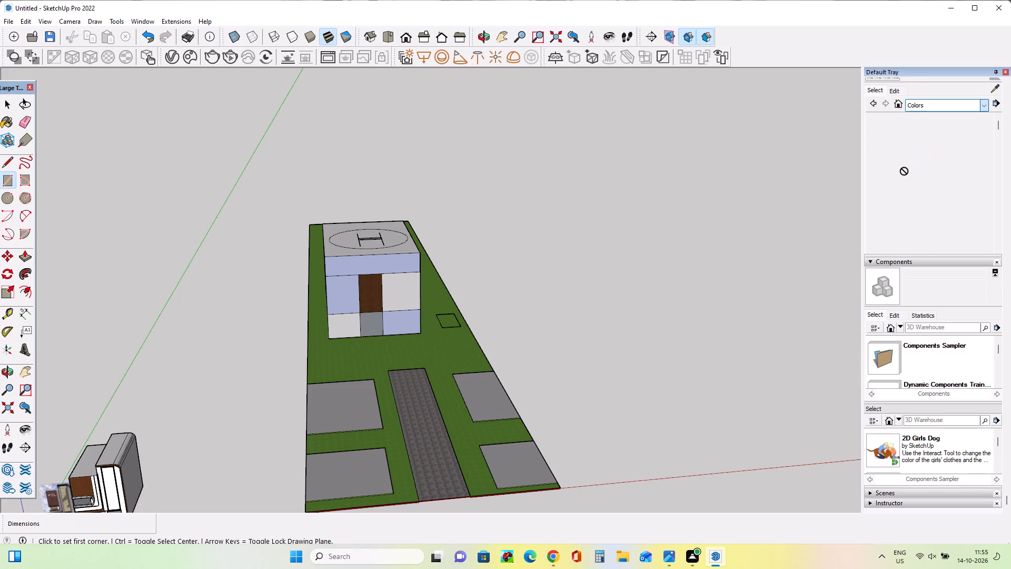
scroll(904, 173, "down", 2)
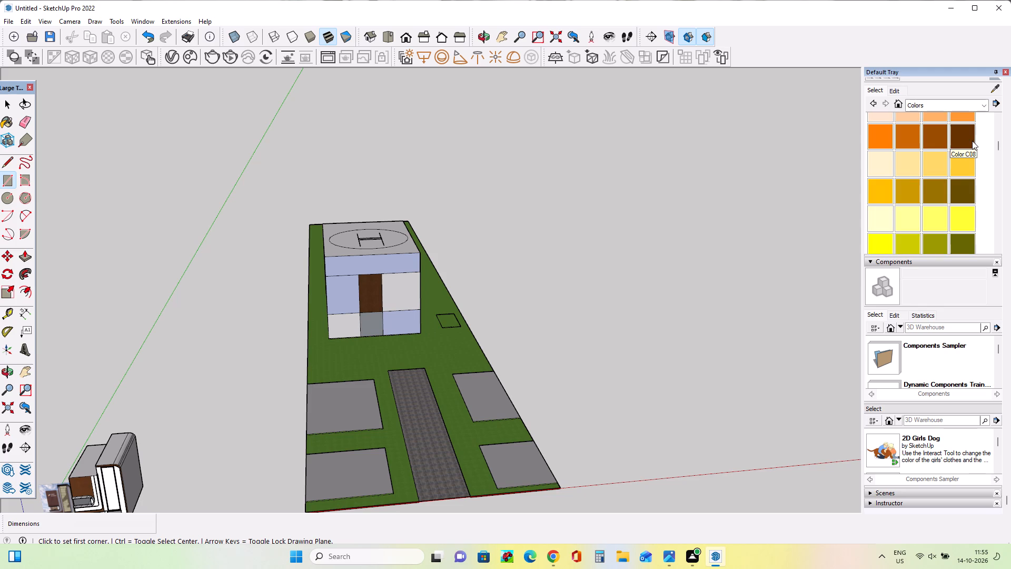
left_click(940, 128)
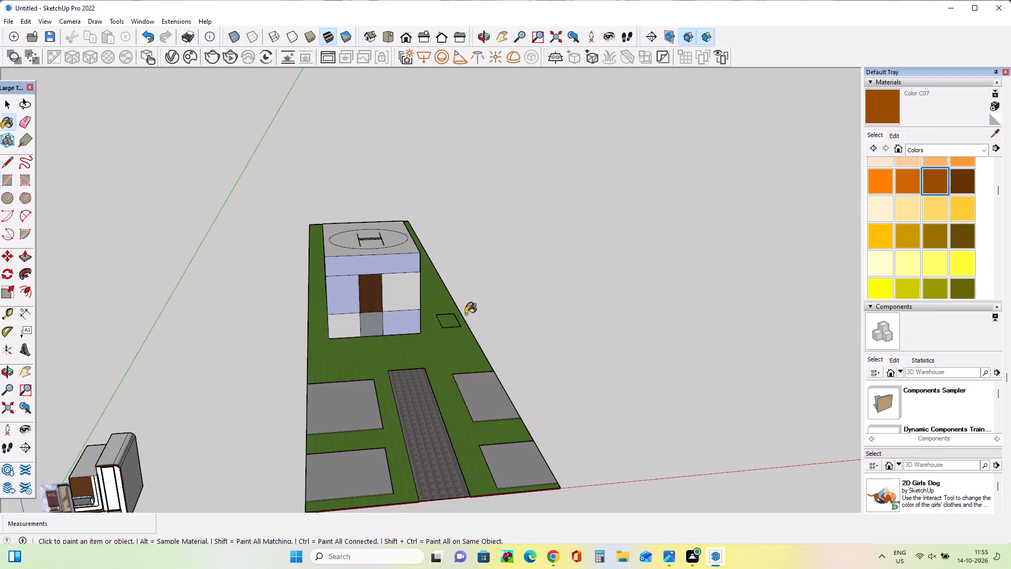
left_click_drag(888, 87, 887, 94)
left_click(884, 99)
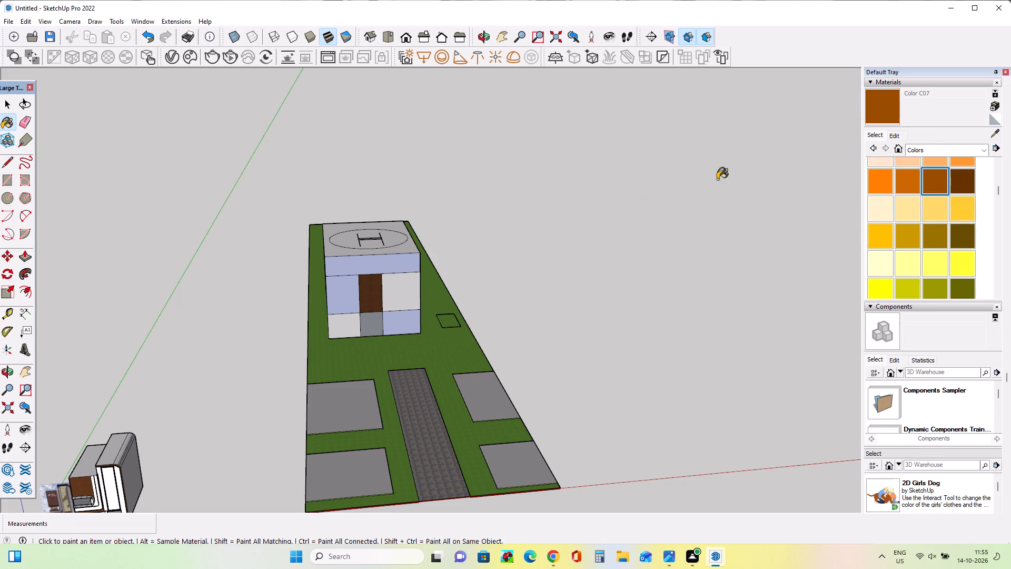
left_click(447, 317)
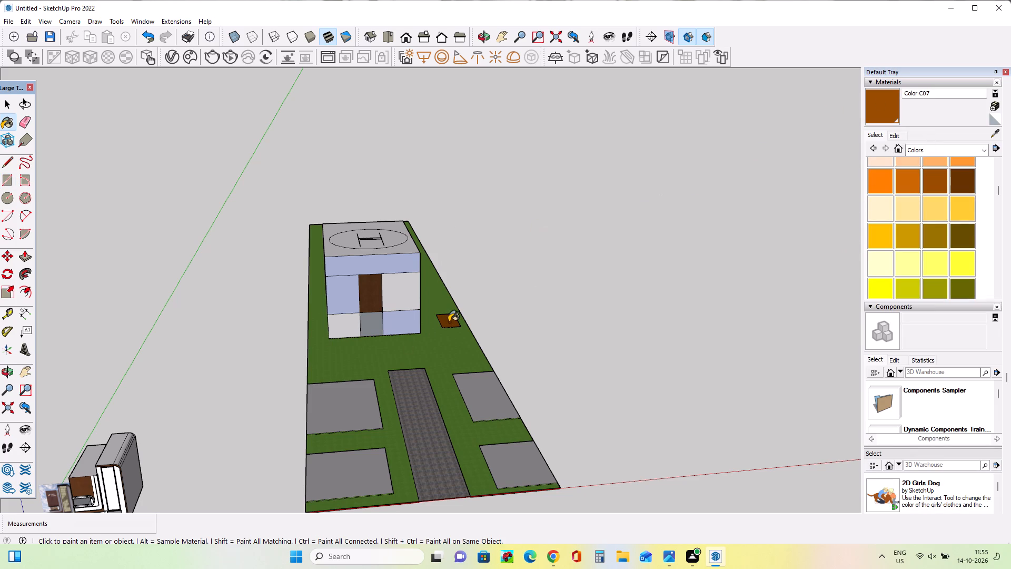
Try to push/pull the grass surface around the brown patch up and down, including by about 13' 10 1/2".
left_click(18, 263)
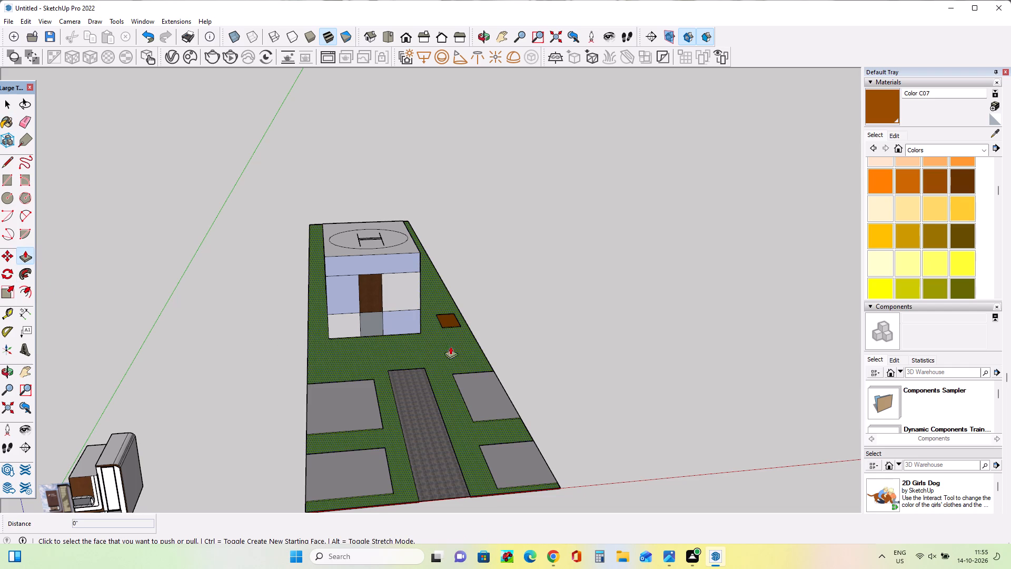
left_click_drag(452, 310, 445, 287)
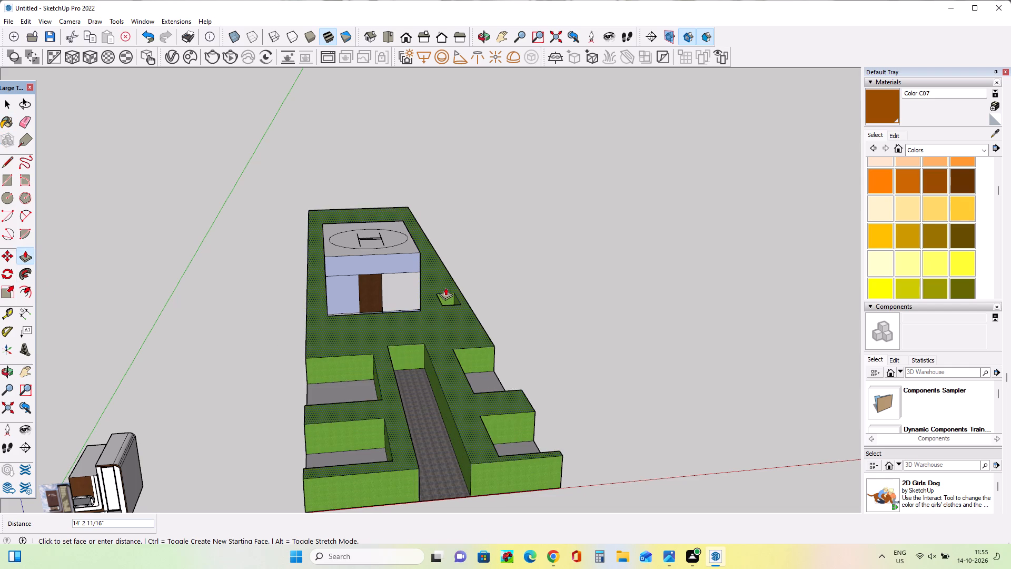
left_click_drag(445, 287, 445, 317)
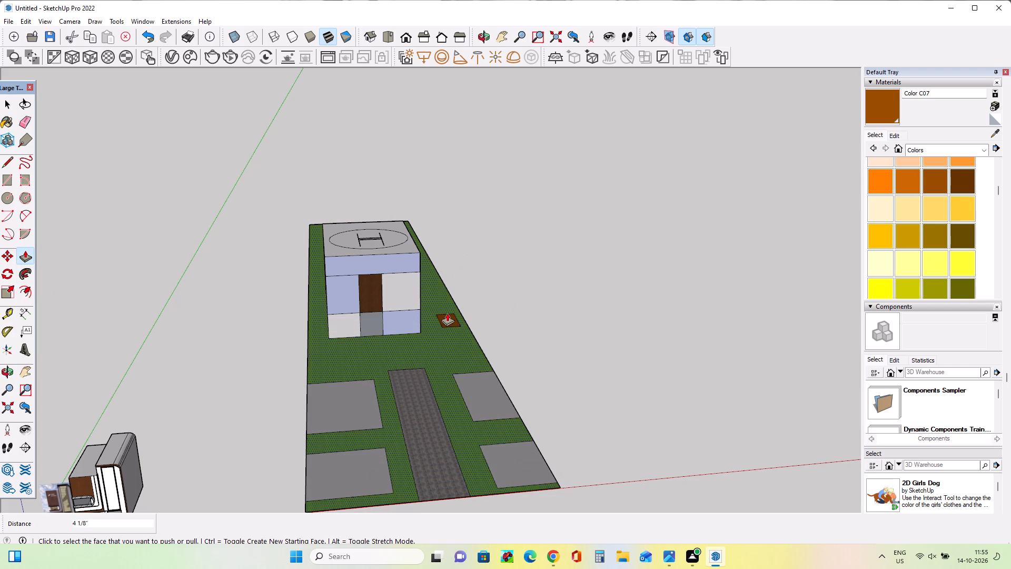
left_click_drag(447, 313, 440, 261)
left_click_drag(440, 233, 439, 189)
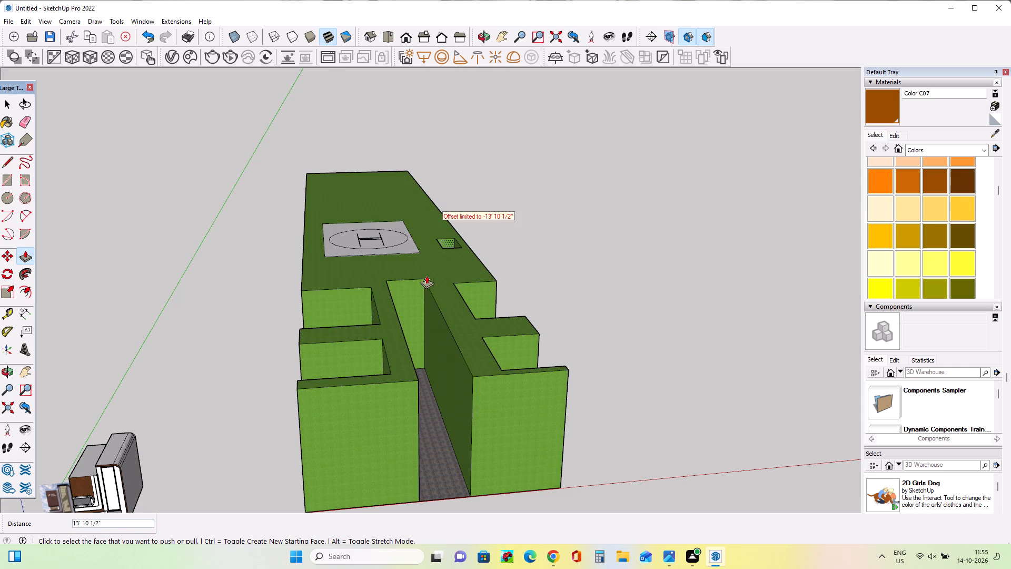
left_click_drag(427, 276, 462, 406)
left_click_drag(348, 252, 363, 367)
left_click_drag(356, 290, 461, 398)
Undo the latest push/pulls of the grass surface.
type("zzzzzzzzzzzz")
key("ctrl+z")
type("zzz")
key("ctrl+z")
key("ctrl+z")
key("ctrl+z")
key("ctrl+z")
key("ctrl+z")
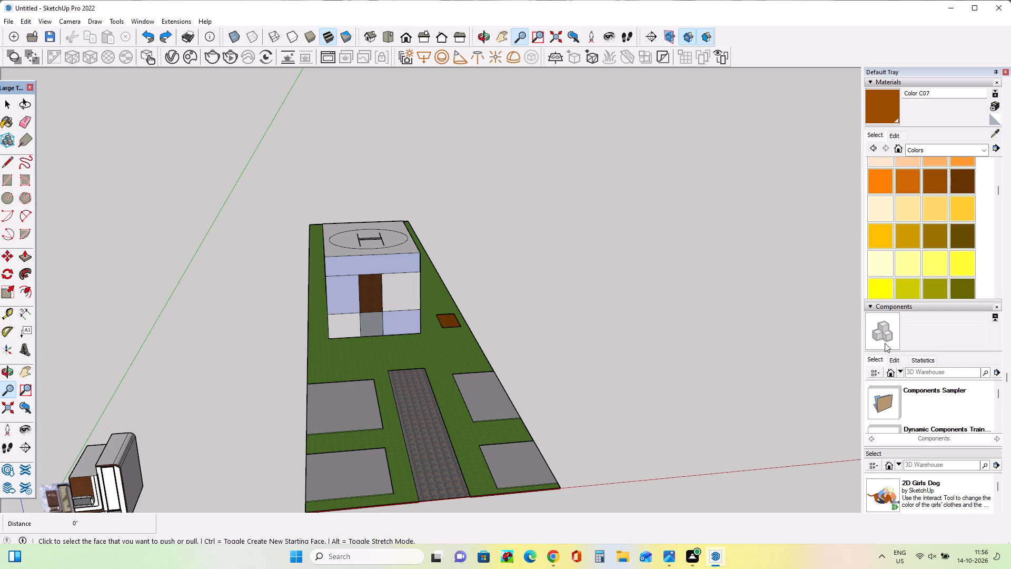
Hide the secondary selection pane in the Components section of the tray.
left_click_drag(882, 332, 883, 327)
left_click(883, 327)
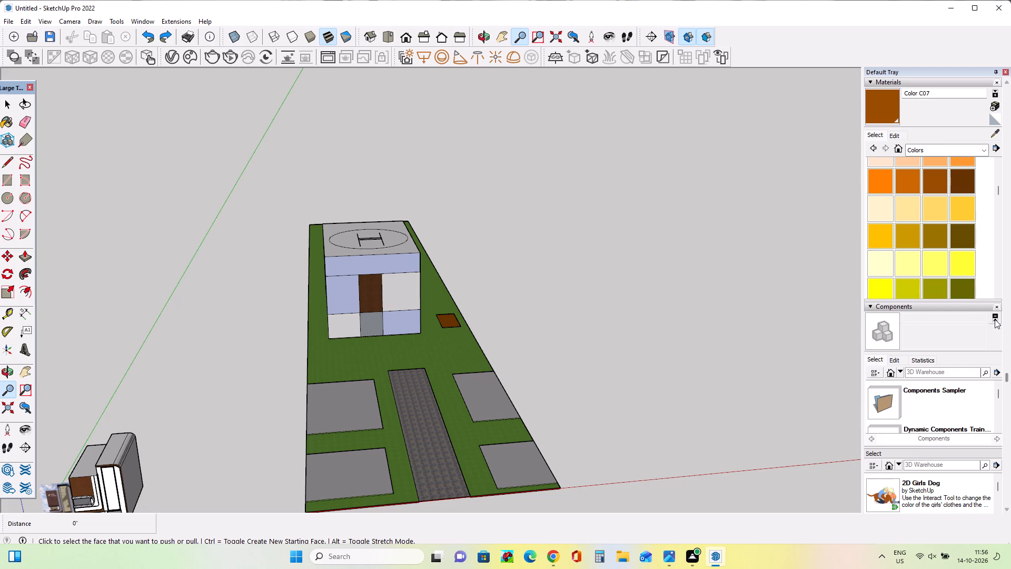
left_click(995, 319)
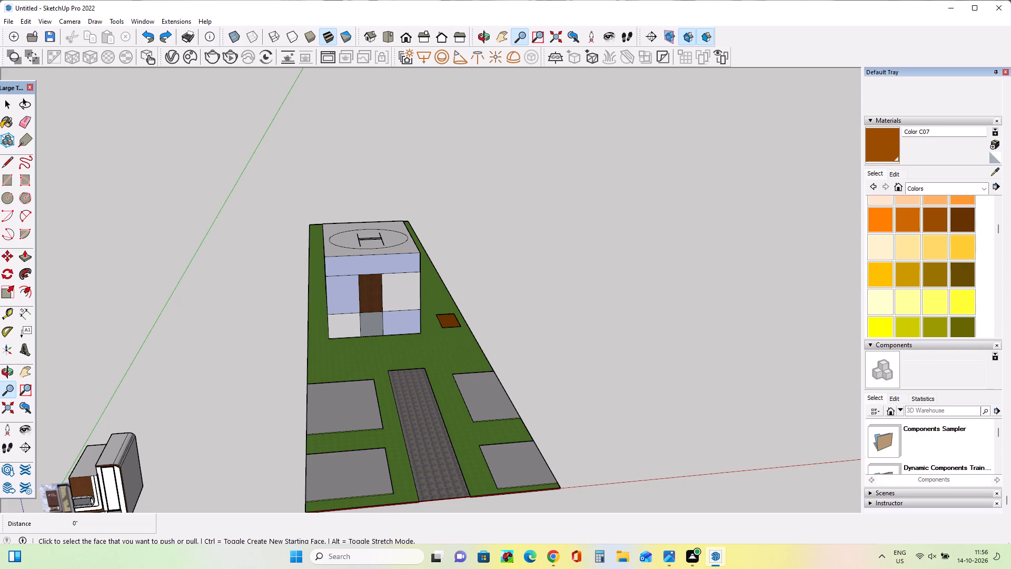
Search the 3D Warehouse components for "3d ware house".
left_click(940, 411)
key("3")
key("d")
key("space")
key("w")
type("are")
key("space")
type("ho")
key("u")
type("se")
key("Return")
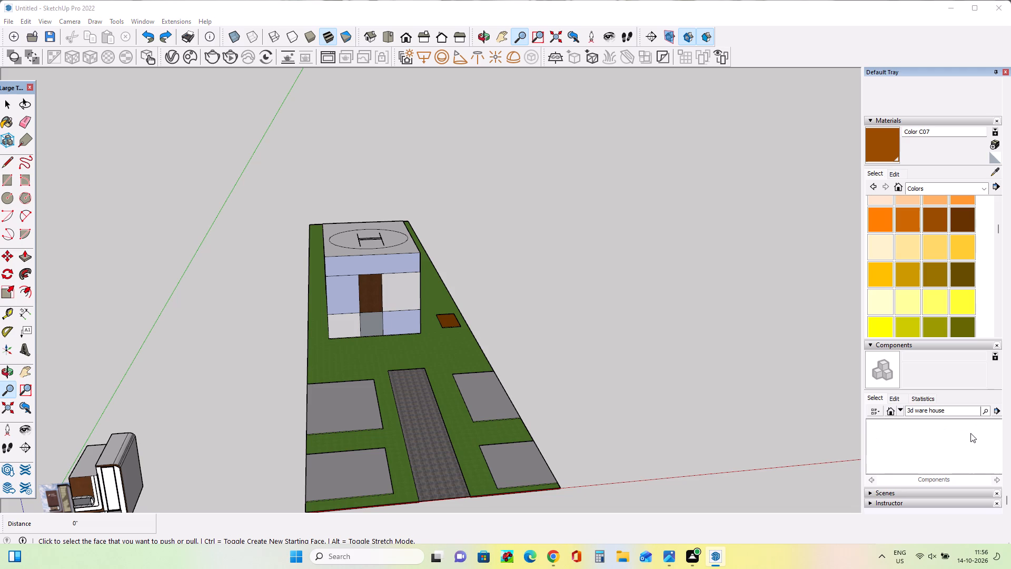
scroll(970, 436, "down", 7)
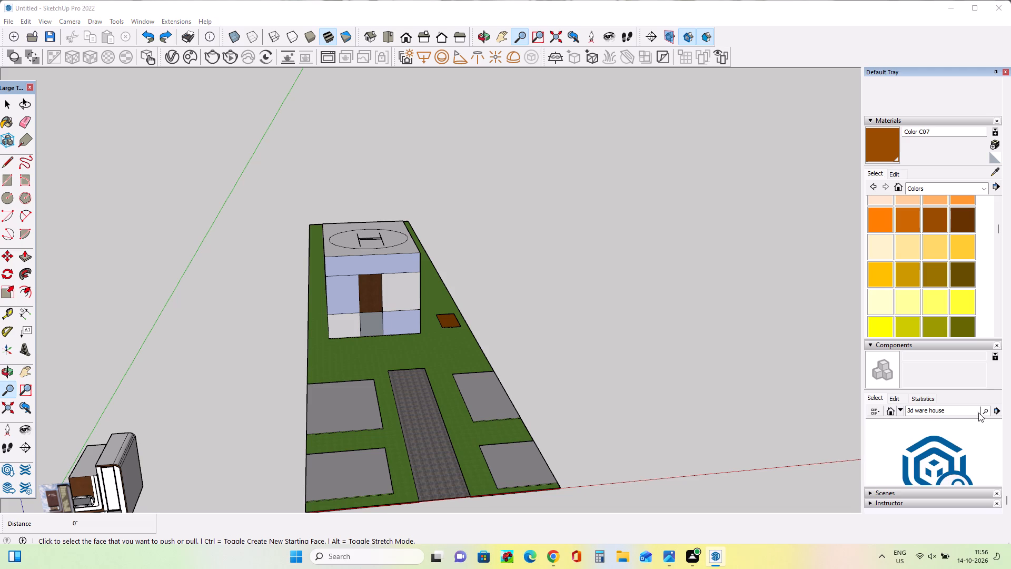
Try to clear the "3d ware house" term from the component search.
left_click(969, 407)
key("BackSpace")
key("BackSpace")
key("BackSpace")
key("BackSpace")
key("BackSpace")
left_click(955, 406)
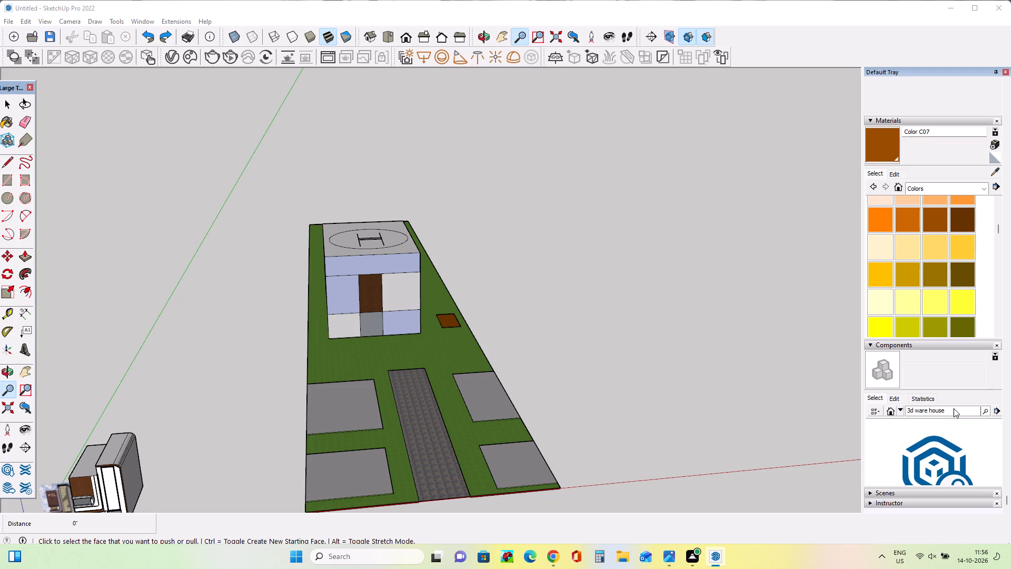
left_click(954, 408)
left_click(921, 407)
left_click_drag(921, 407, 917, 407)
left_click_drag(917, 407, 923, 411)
Rerun the component search for "3d ware house".
left_click(984, 408)
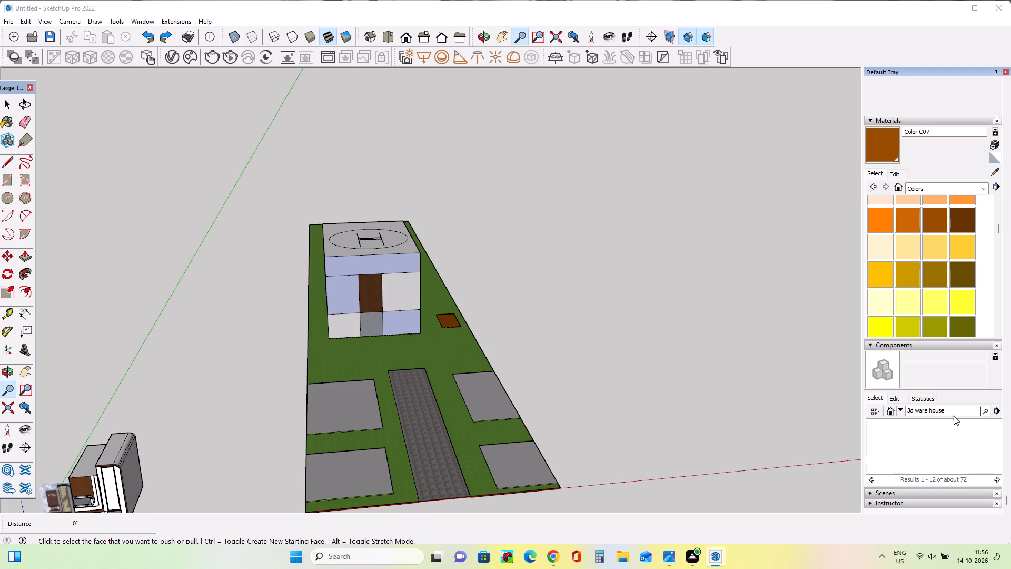
double_click(984, 410)
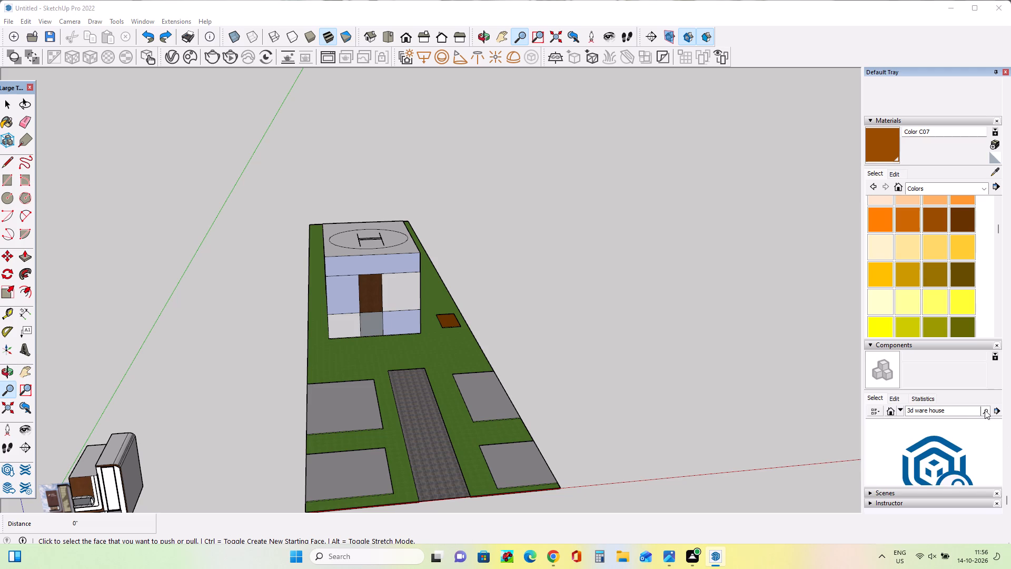
double_click(985, 408)
left_click(985, 409)
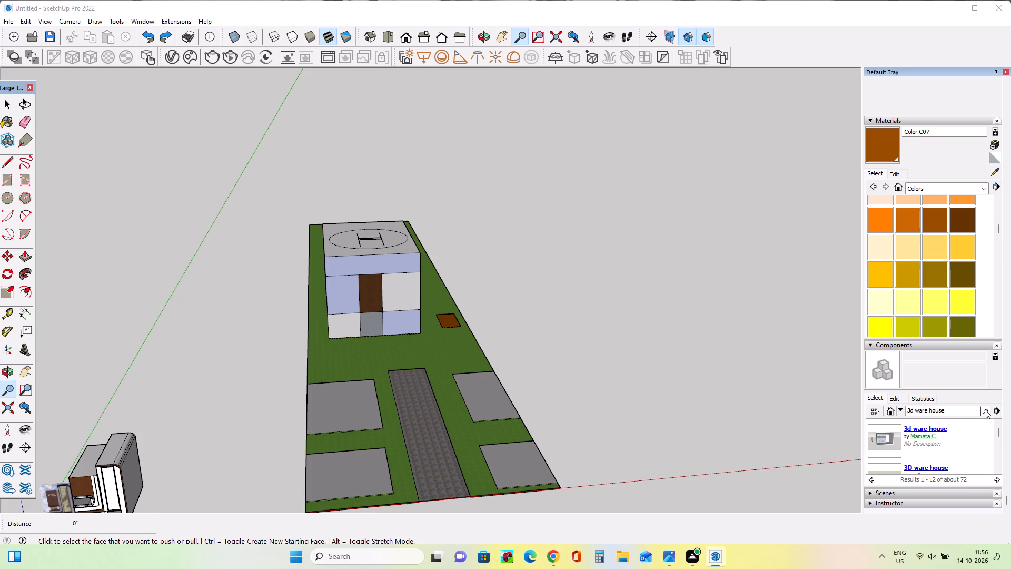
left_click(985, 409)
left_click(985, 409)
left_click(985, 409)
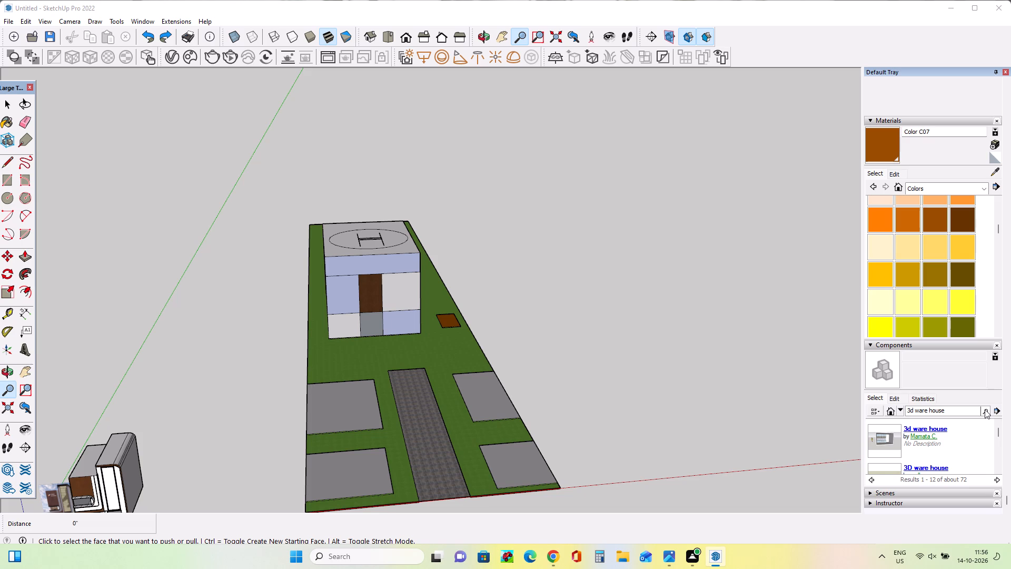
triple_click(985, 409)
left_click(985, 409)
left_click(985, 409)
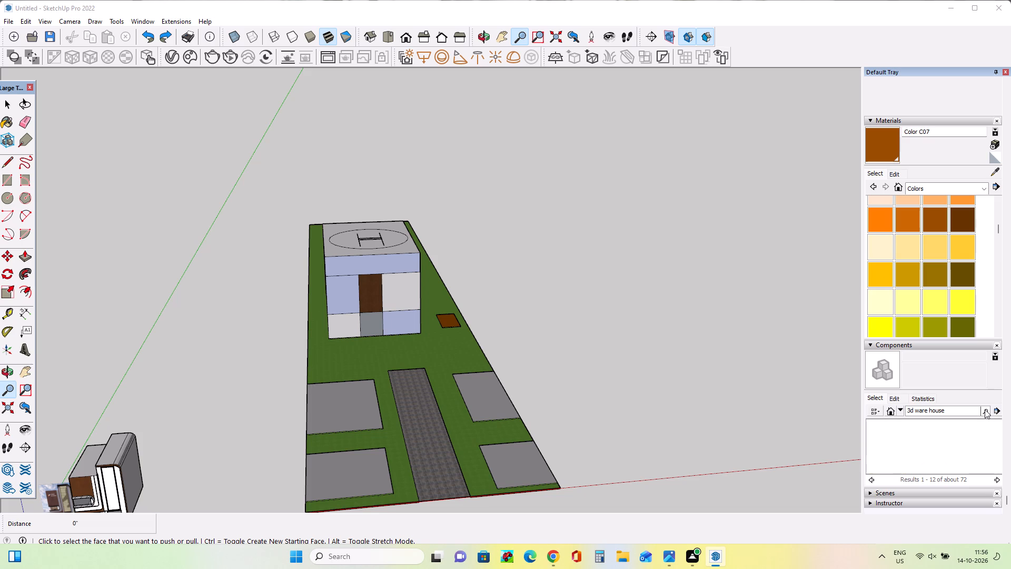
double_click(985, 409)
triple_click(985, 409)
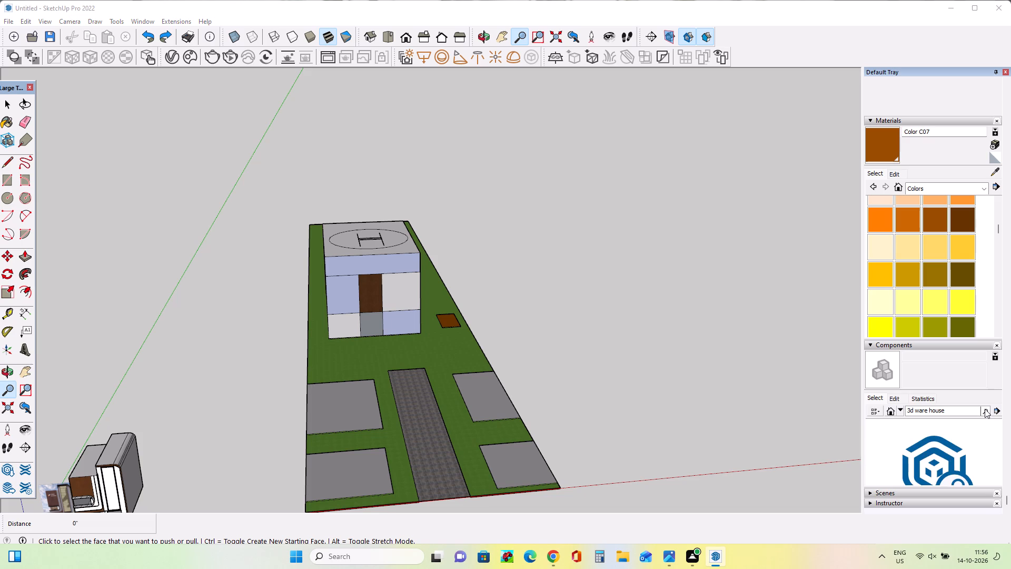
double_click(985, 409)
triple_click(985, 409)
double_click(985, 409)
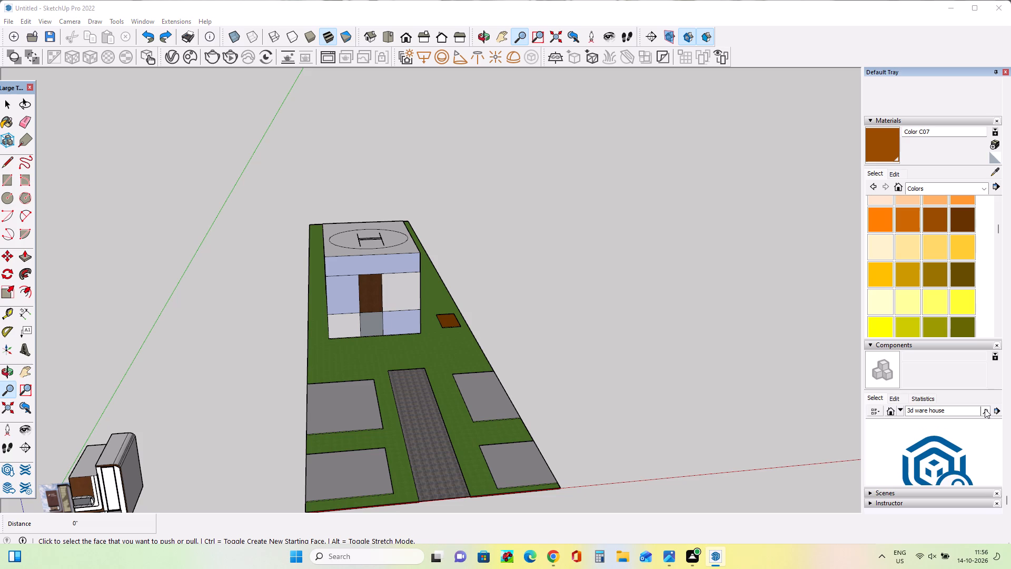
double_click(985, 409)
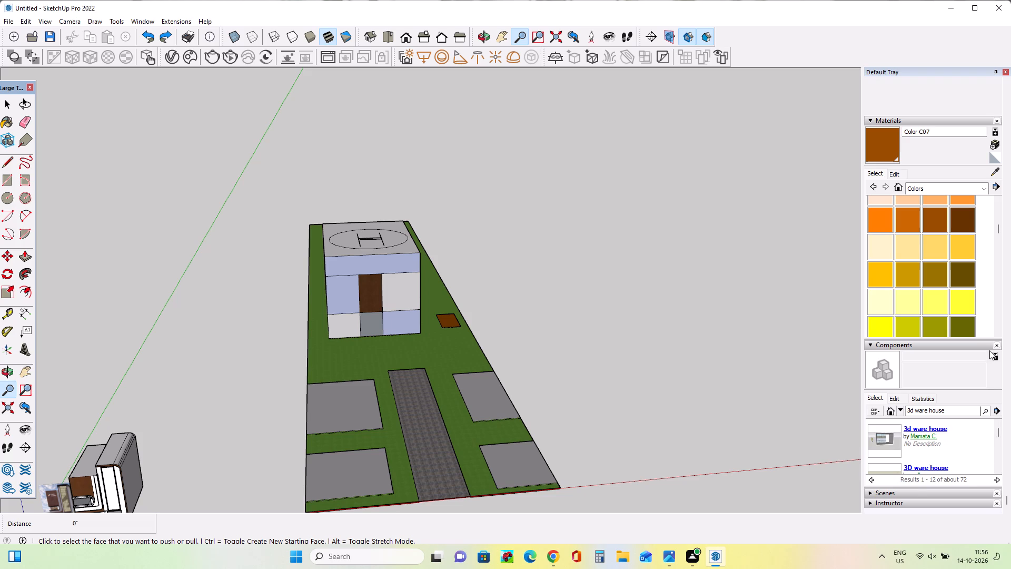
Browse the "3d ware house" results, try to open the one described as "3d elevation", and close the browser window it leads to.
left_click(863, 442)
left_click(874, 440)
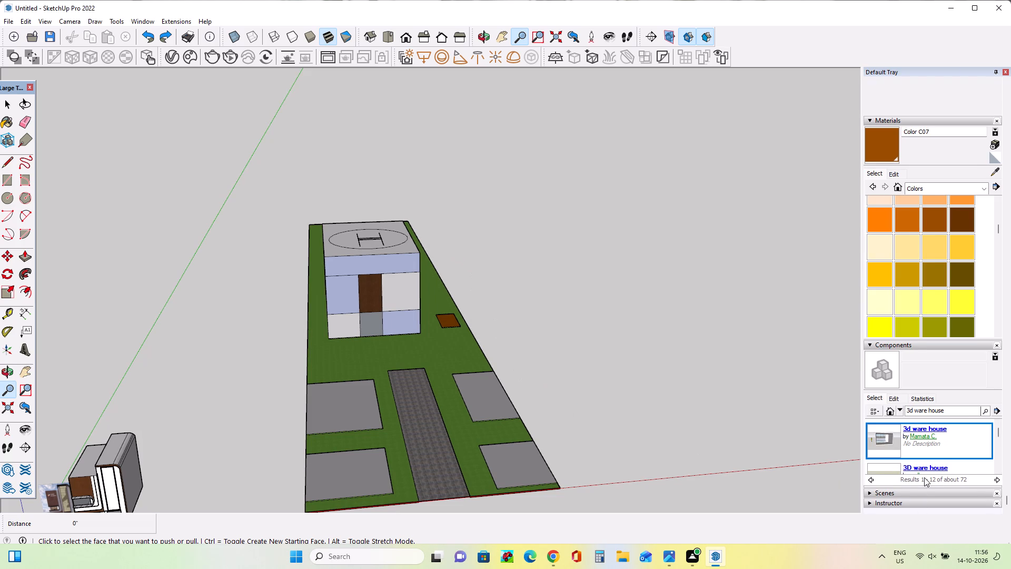
scroll(920, 437, "down", 3)
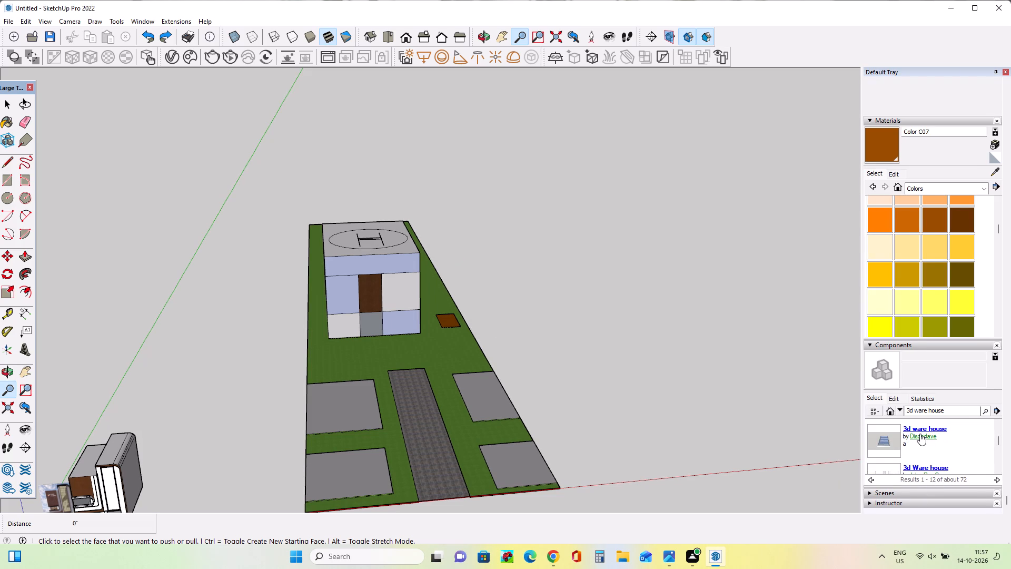
scroll(920, 434, "down", 4)
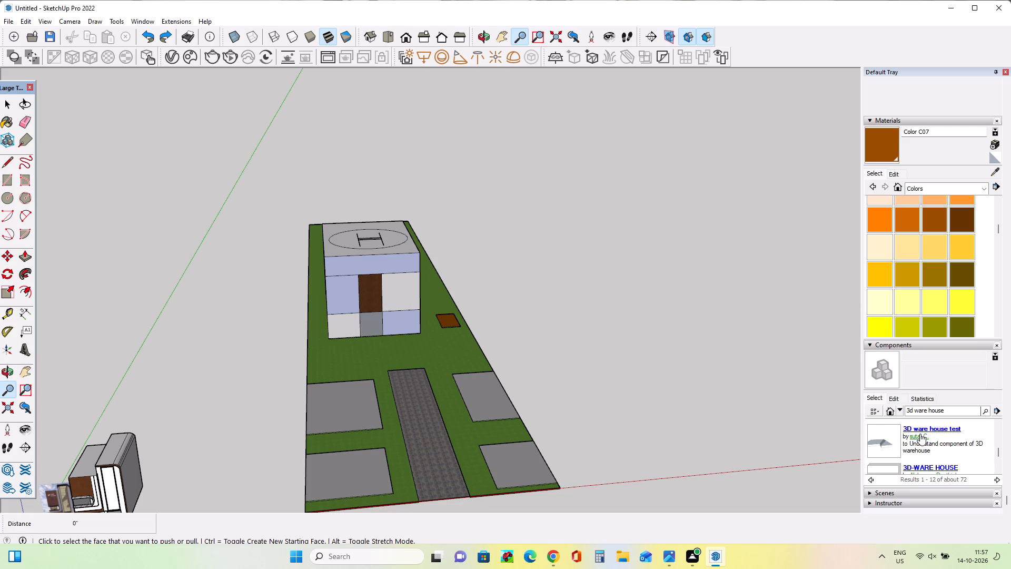
scroll(920, 434, "up", 2)
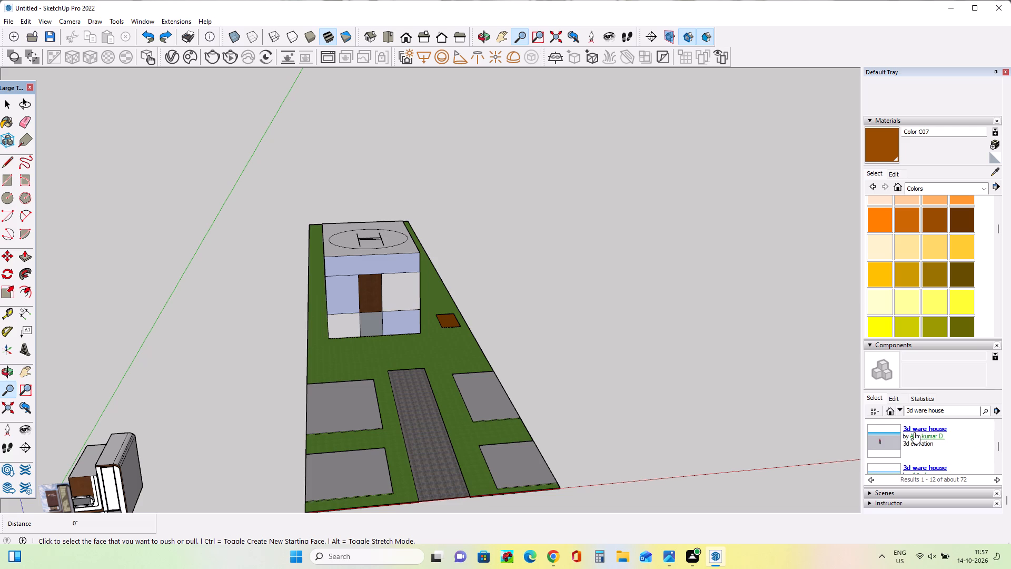
left_click(913, 432)
left_click(531, 310)
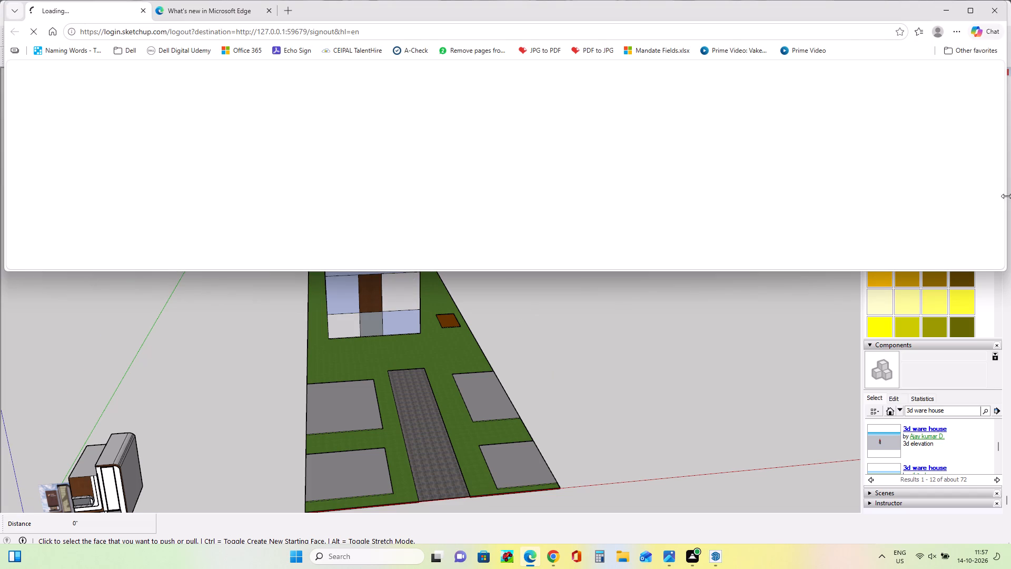
left_click(1003, 2)
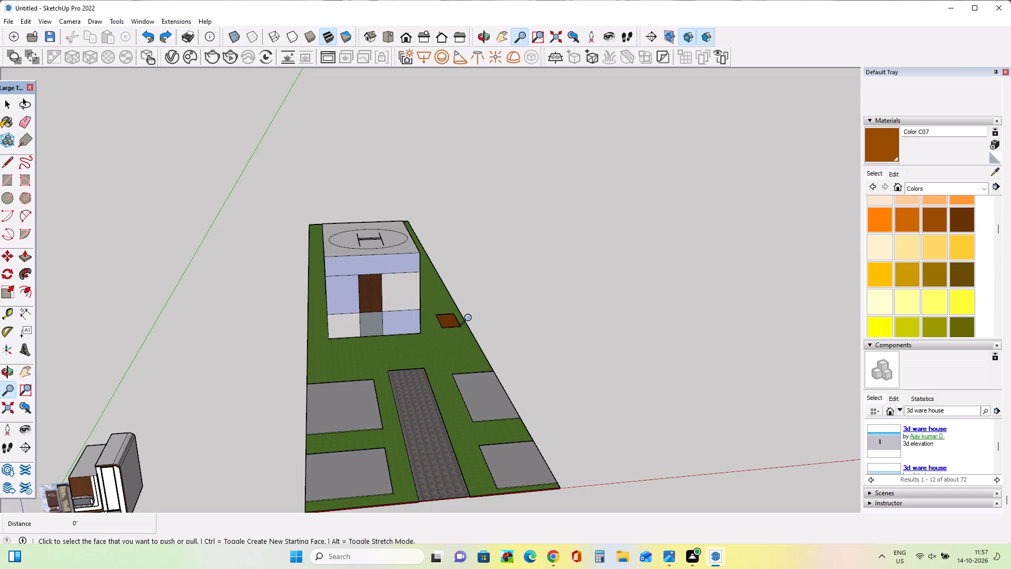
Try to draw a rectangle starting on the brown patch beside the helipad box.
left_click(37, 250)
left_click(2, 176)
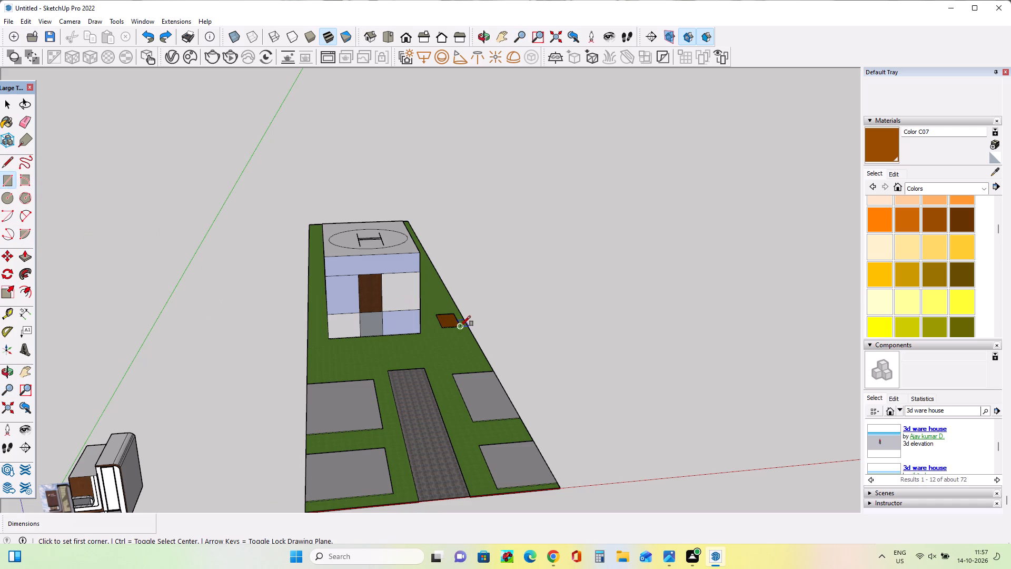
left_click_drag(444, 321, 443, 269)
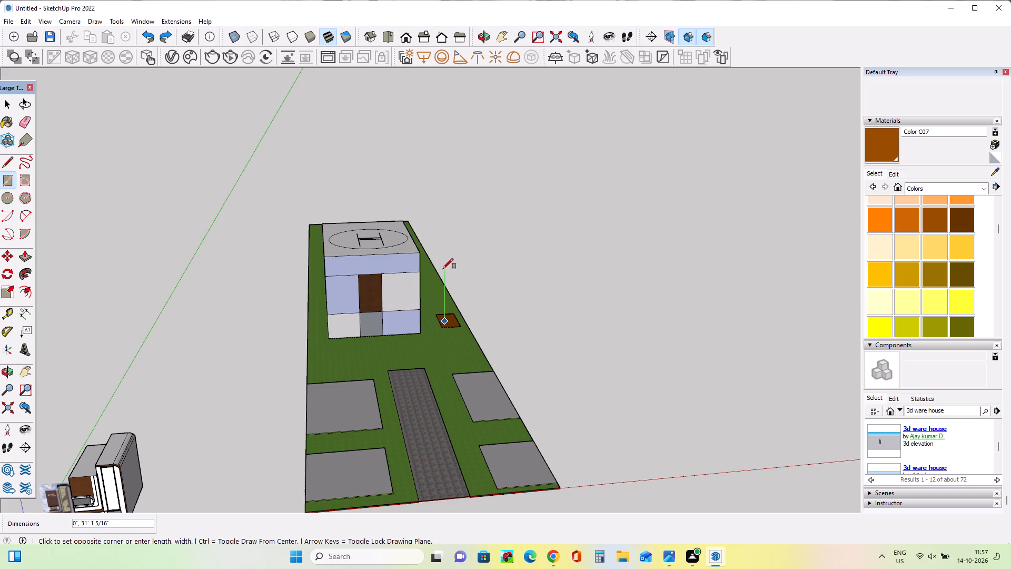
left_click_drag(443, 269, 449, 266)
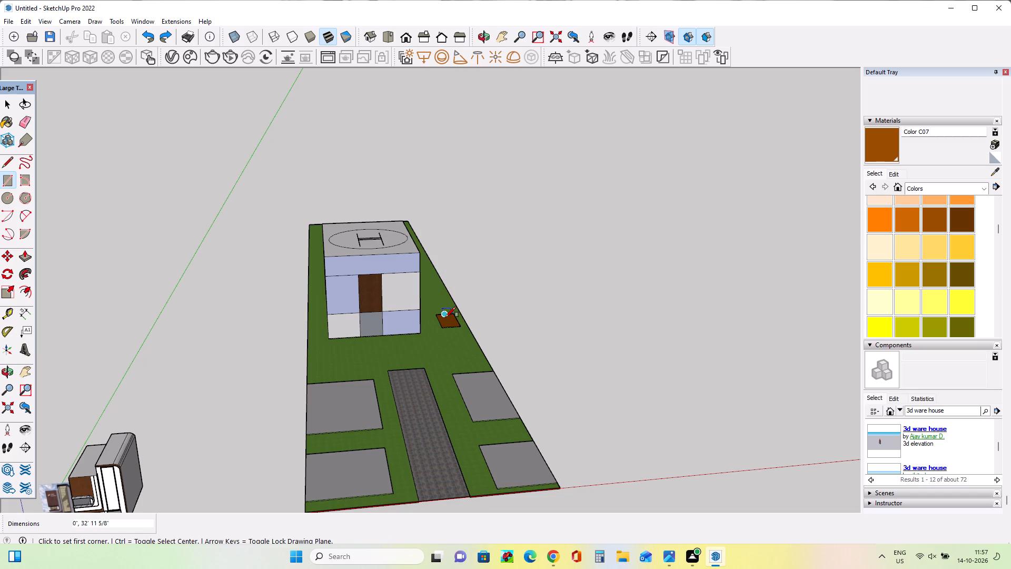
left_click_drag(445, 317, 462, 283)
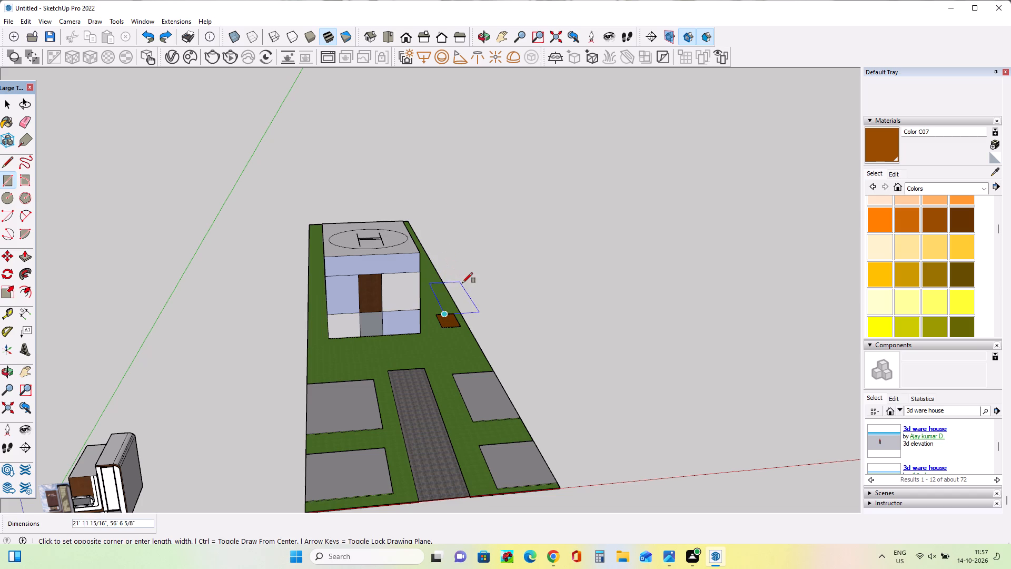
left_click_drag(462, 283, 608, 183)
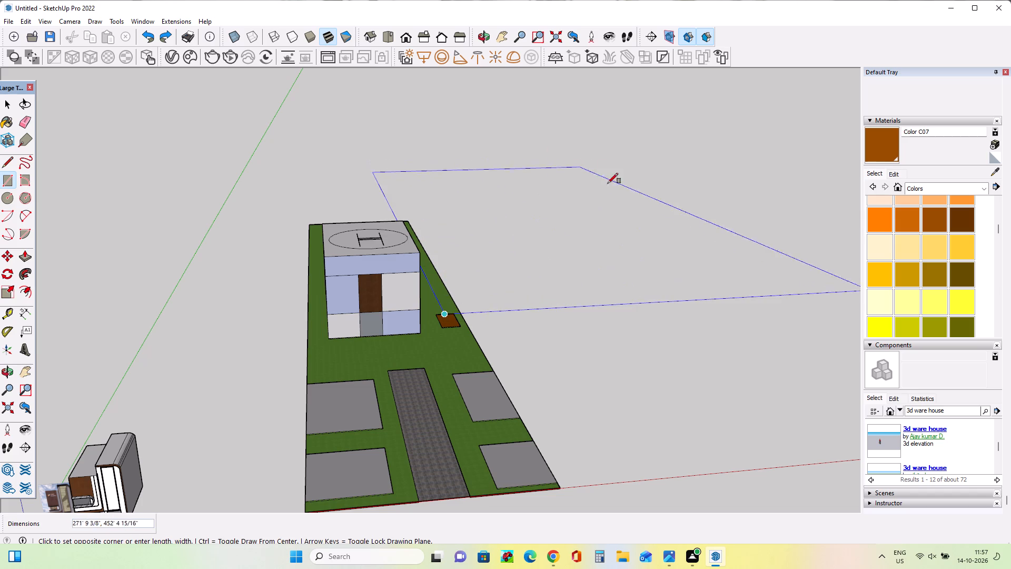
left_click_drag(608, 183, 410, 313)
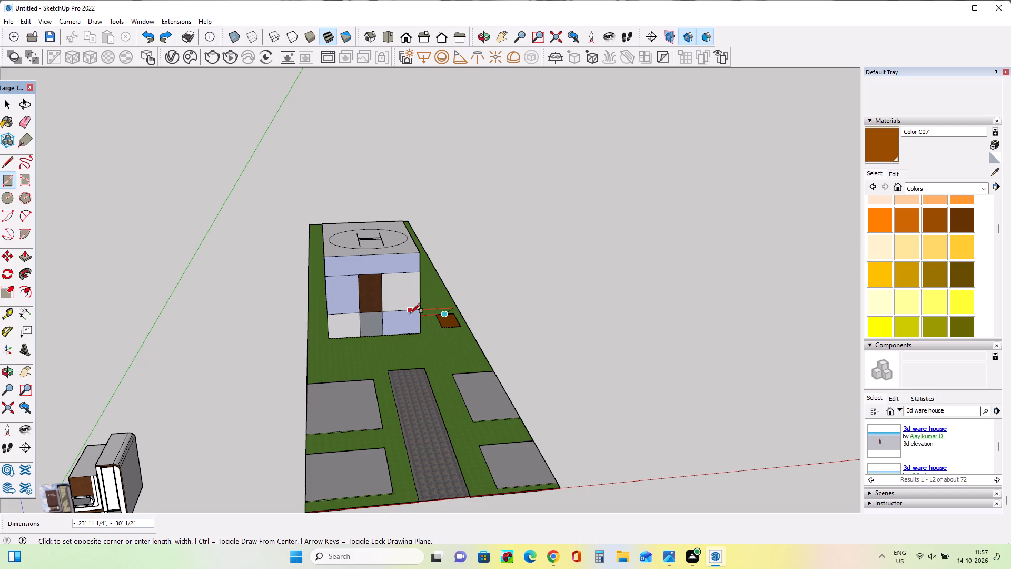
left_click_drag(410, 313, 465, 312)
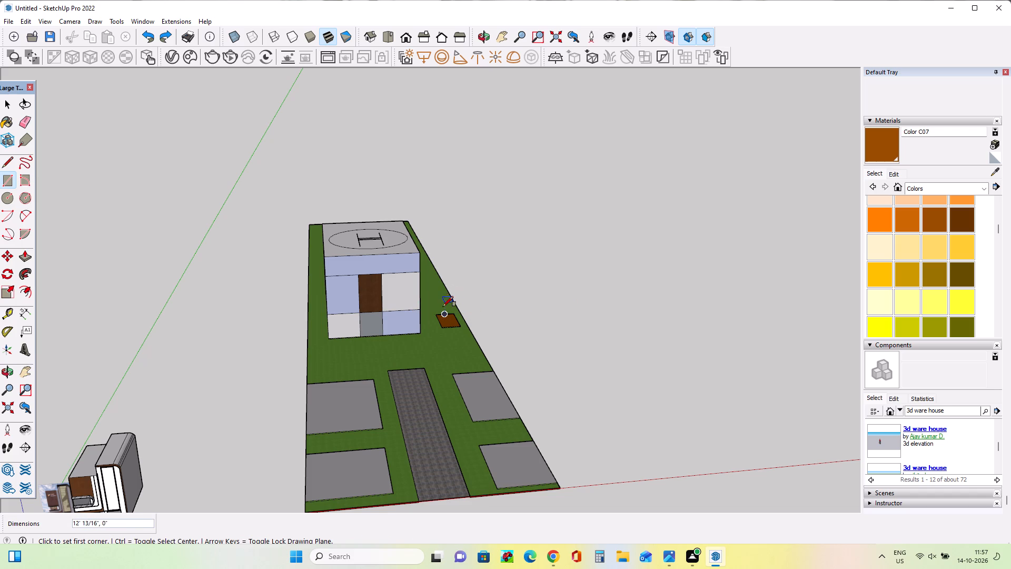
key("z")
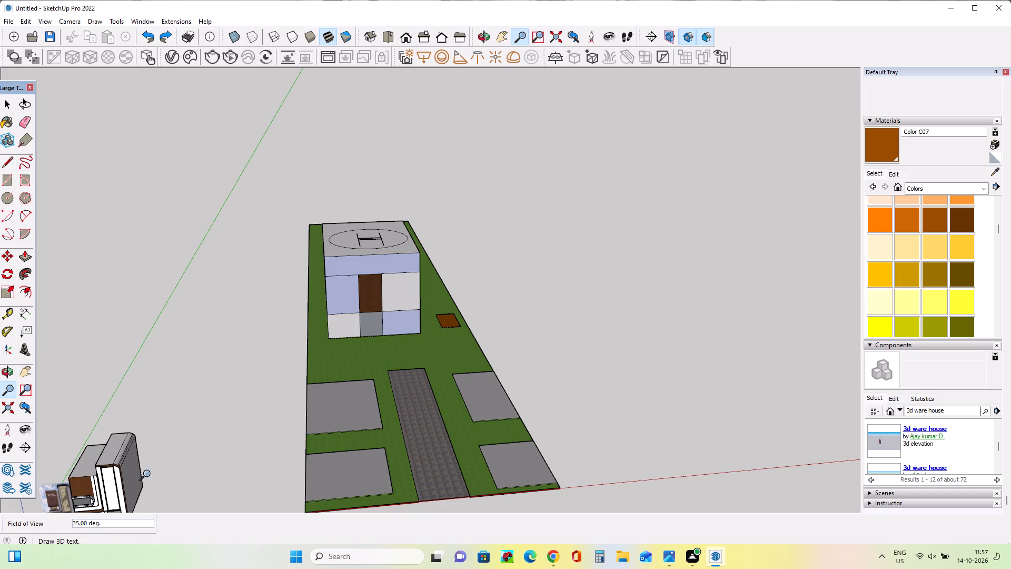
Examine the helipad box and its grass site with the path and plots from different views.
left_click(21, 367)
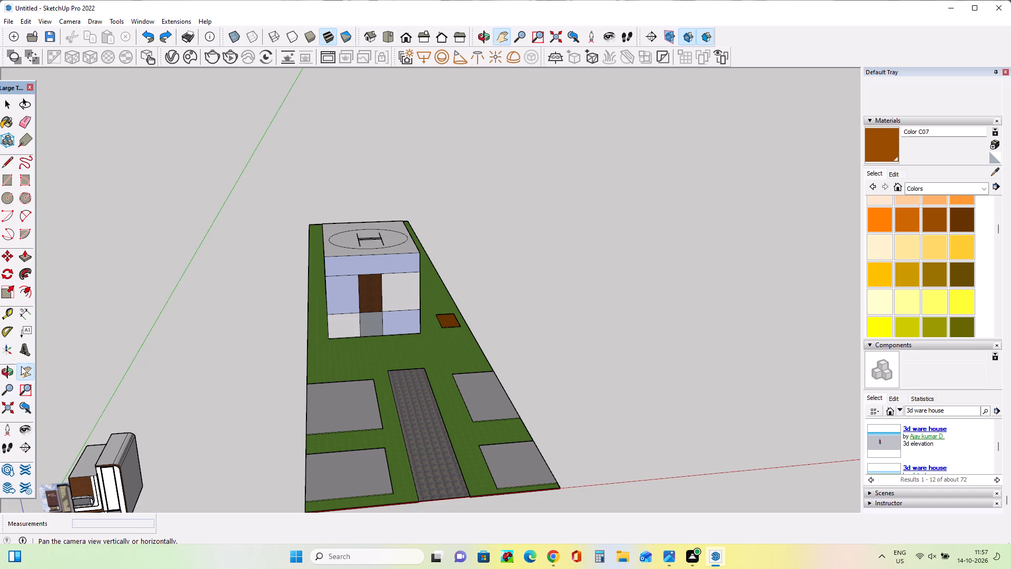
left_click_drag(187, 495, 339, 277)
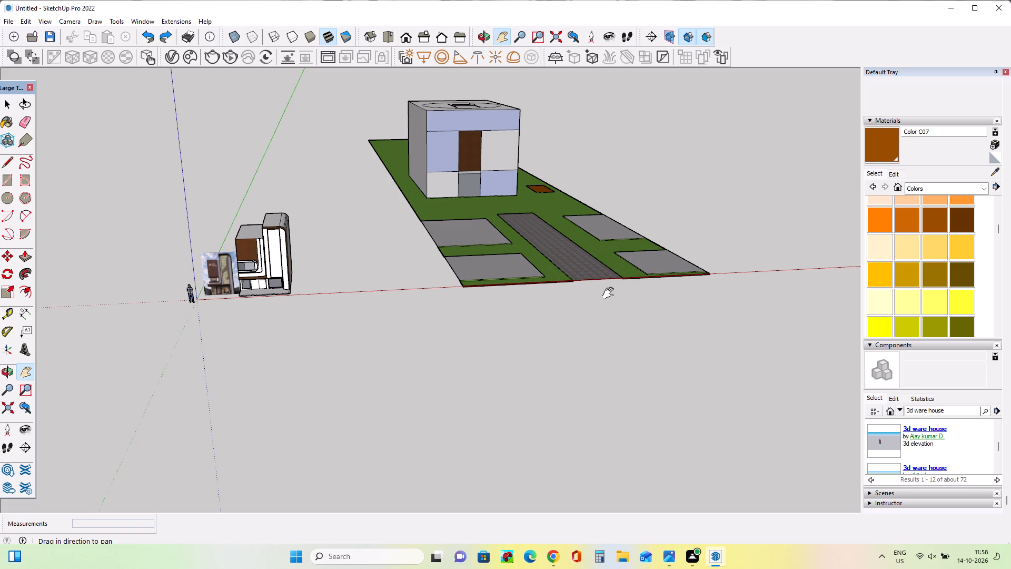
left_click_drag(613, 310, 487, 342)
left_click_drag(602, 310, 549, 380)
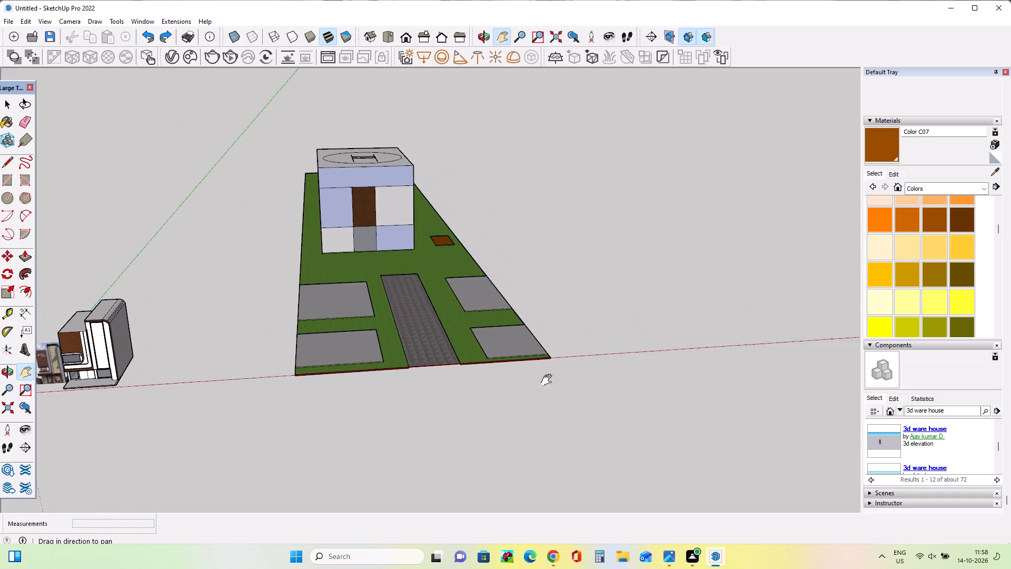
left_click_drag(549, 380, 597, 347)
left_click_drag(502, 310, 873, 359)
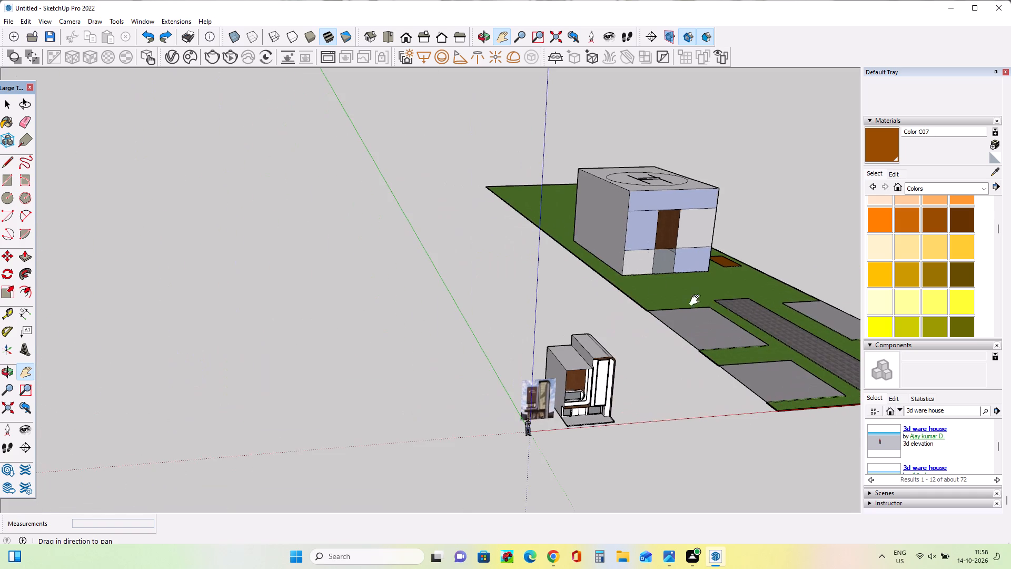
left_click_drag(589, 228, 963, 465)
left_click_drag(767, 378, 386, 238)
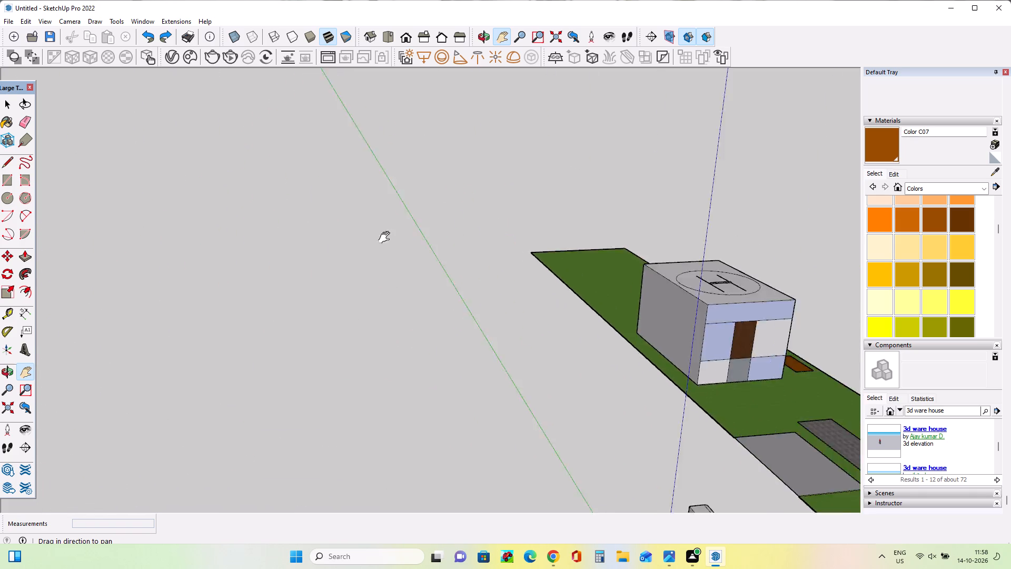
left_click_drag(386, 238, 350, 229)
left_click_drag(437, 332, 404, 228)
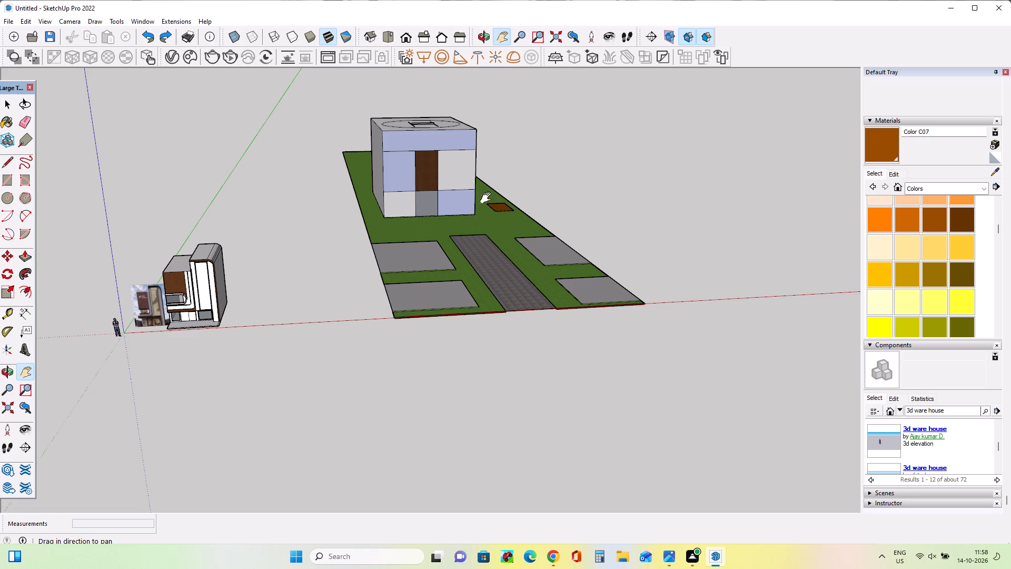
left_click_drag(501, 207, 438, 220)
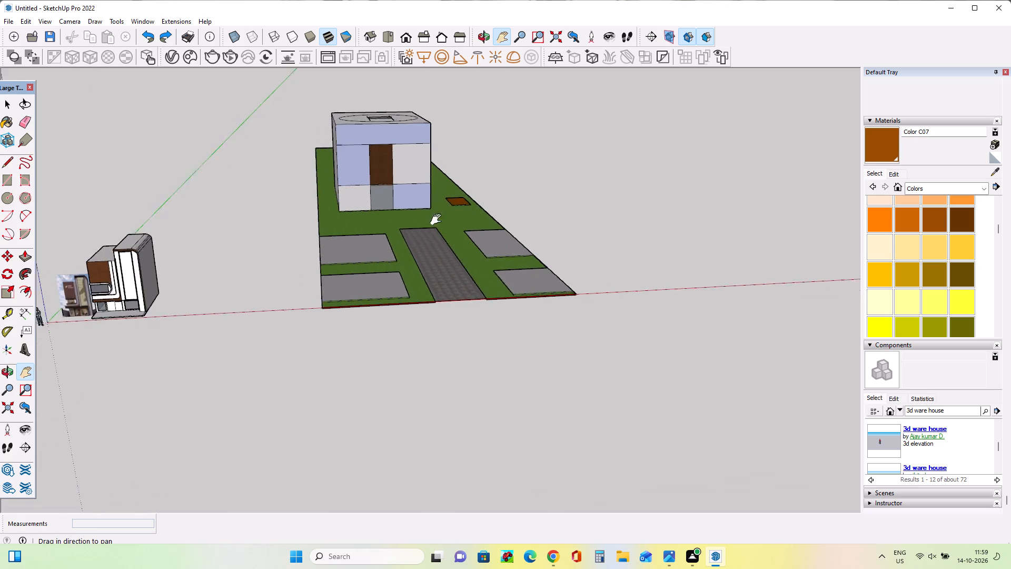
left_click_drag(438, 220, 428, 0)
left_click_drag(417, 120, 402, 70)
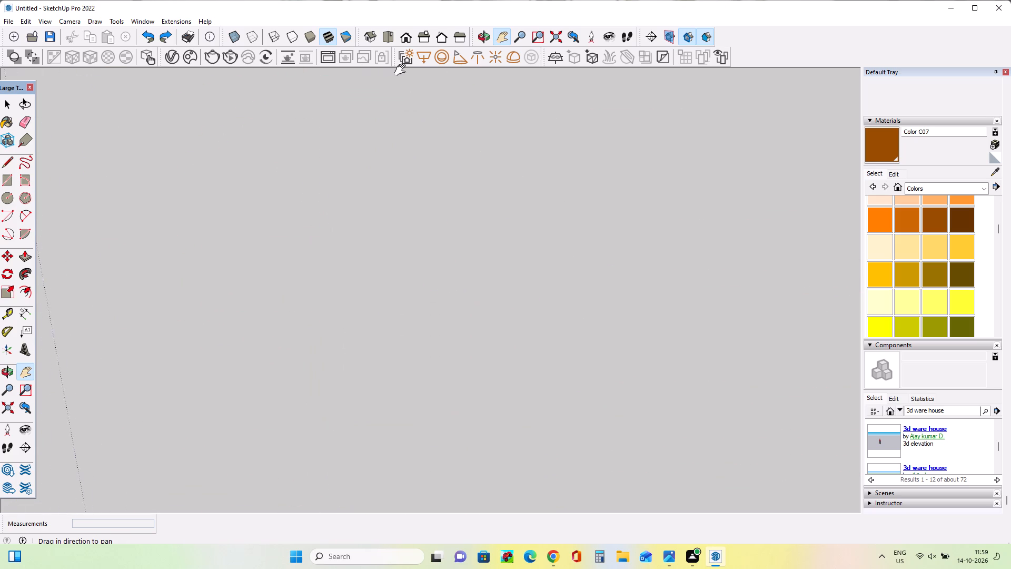
left_click_drag(402, 70, 368, 283)
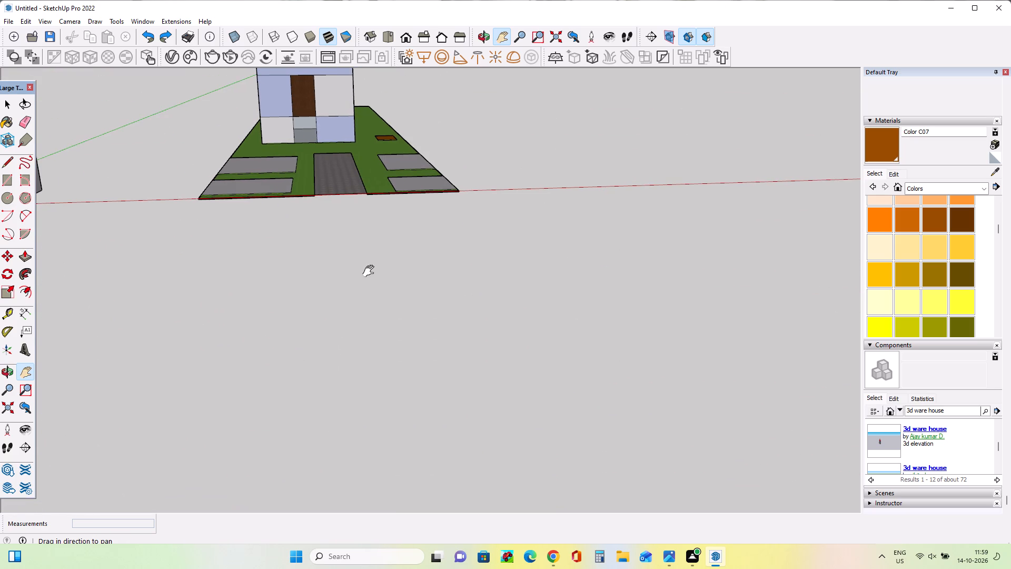
Move the front-left corner of the paved path by about 4 1/8".
left_click(9, 252)
left_click_drag(315, 187, 313, 296)
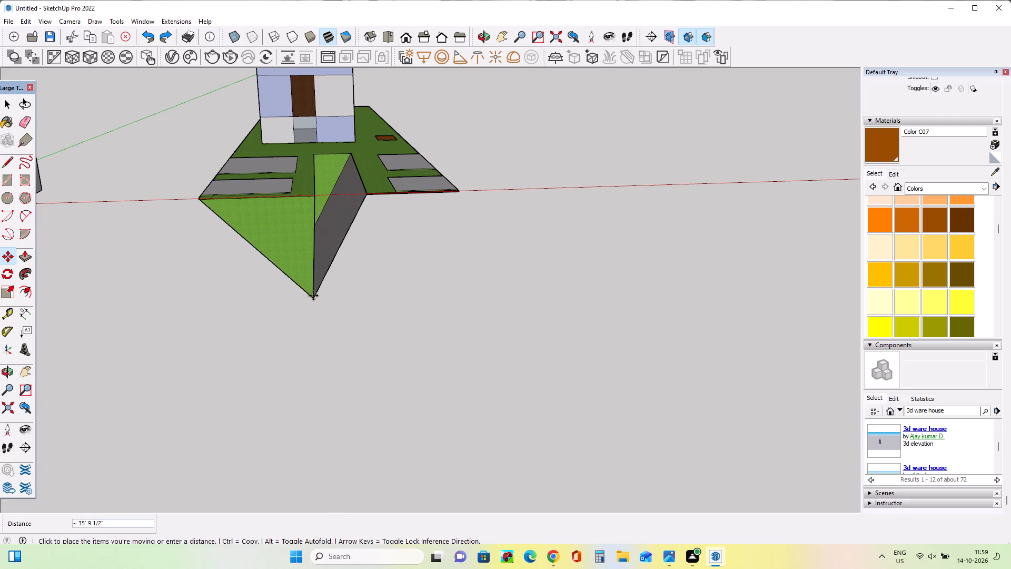
left_click_drag(313, 296, 319, 147)
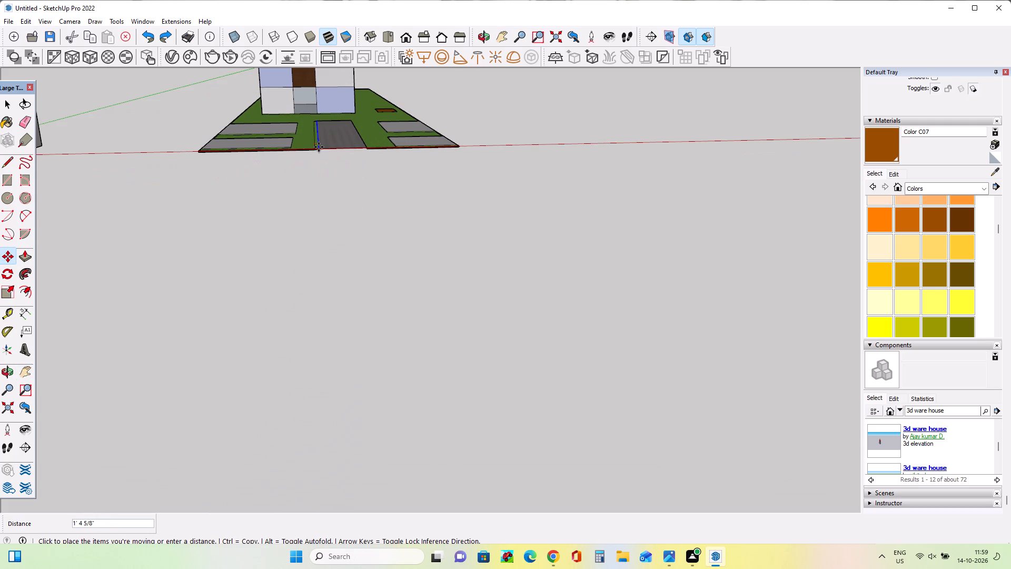
left_click_drag(319, 147, 334, 153)
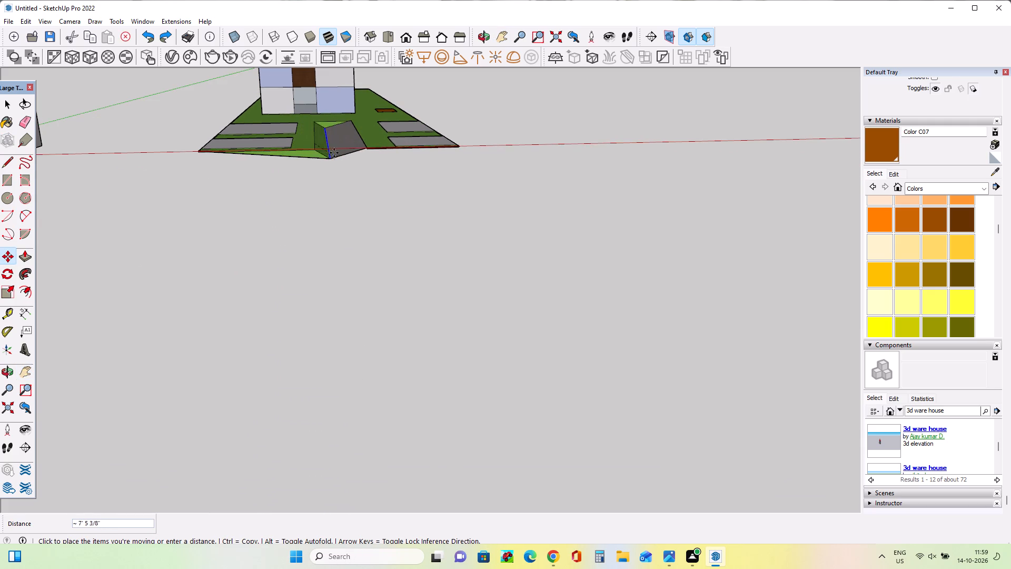
left_click_drag(334, 153, 305, 144)
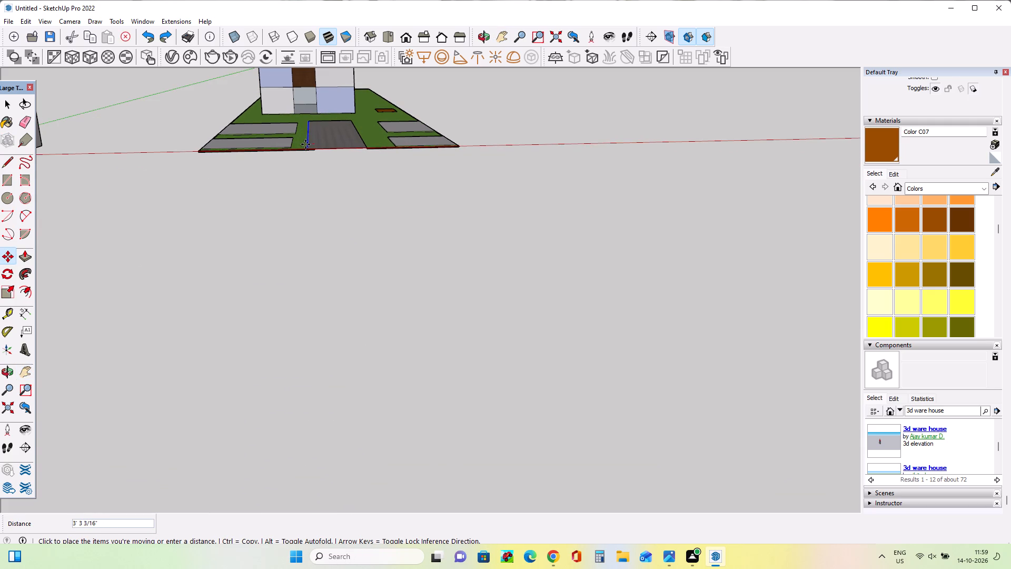
left_click_drag(305, 144, 312, 144)
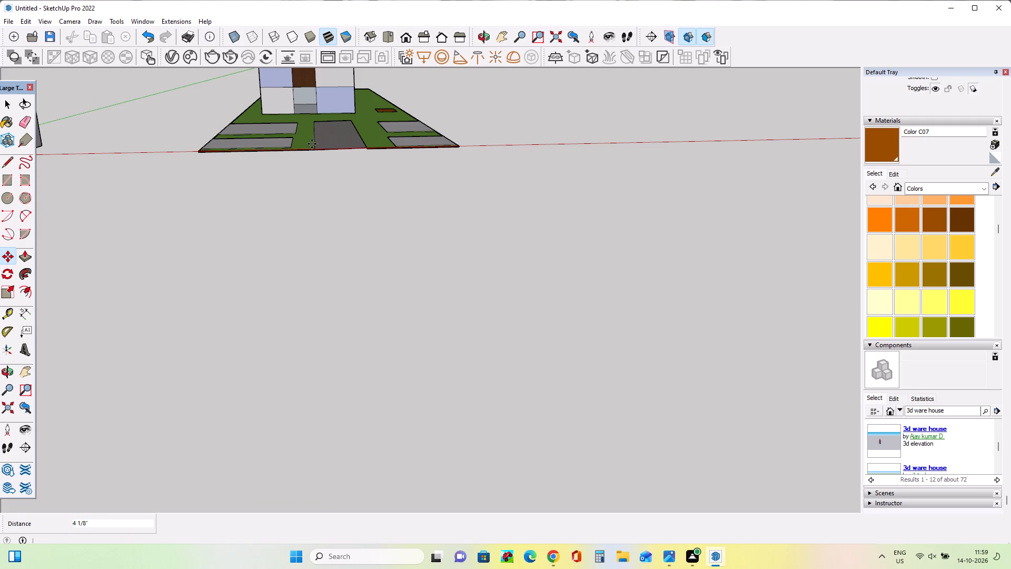
left_click(259, 304)
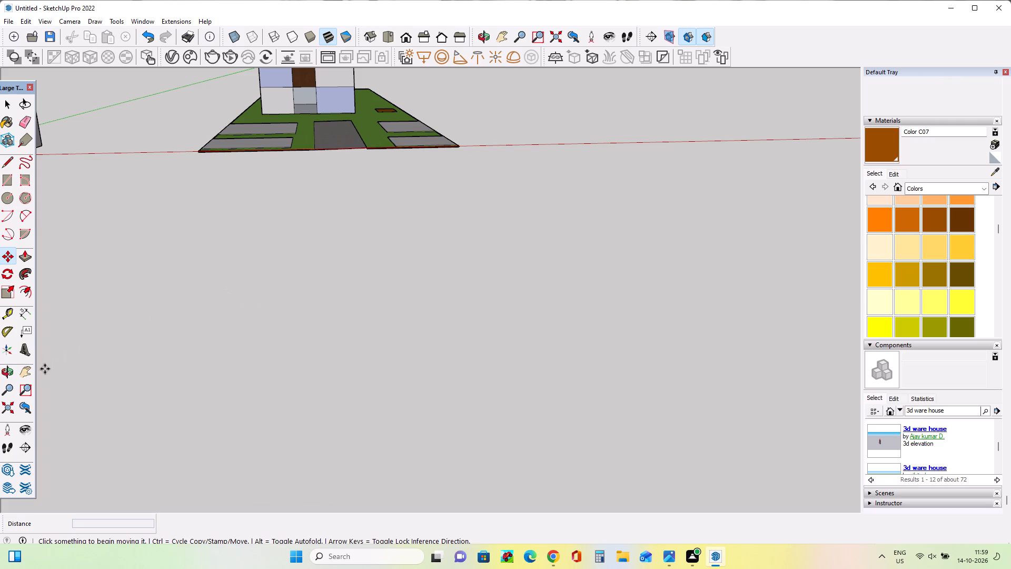
Examine the helipad site as a whole and the Choice Holidays façade model's lower part up close.
left_click(30, 370)
left_click_drag(201, 275, 226, 502)
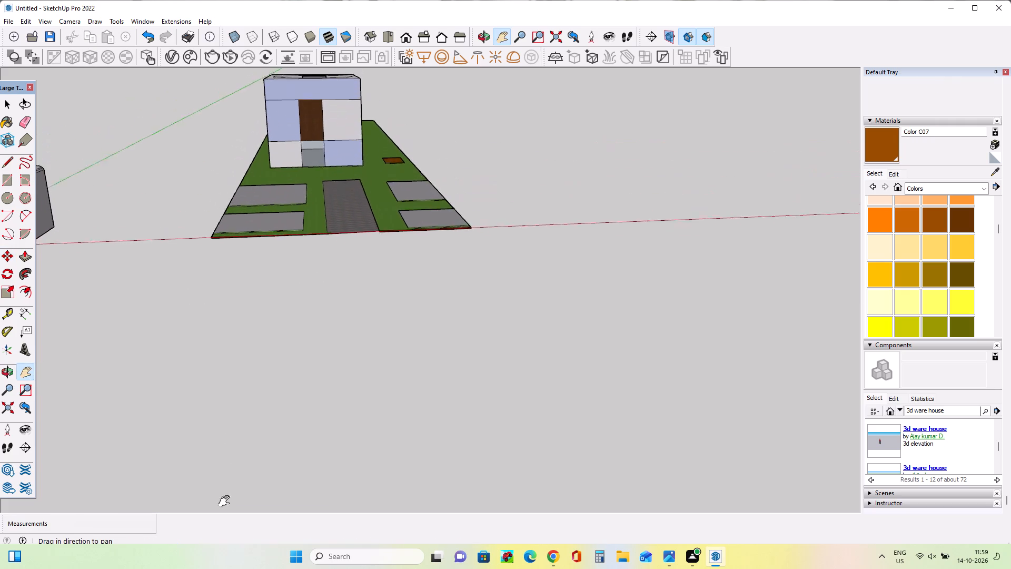
left_click_drag(226, 502, 173, 568)
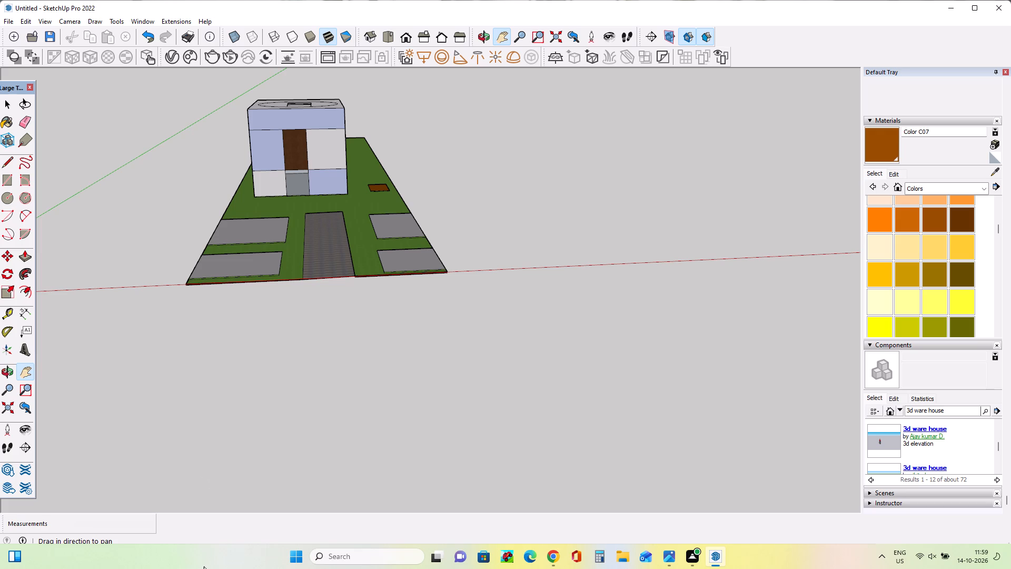
left_click(599, 295)
left_click_drag(402, 253, 685, 329)
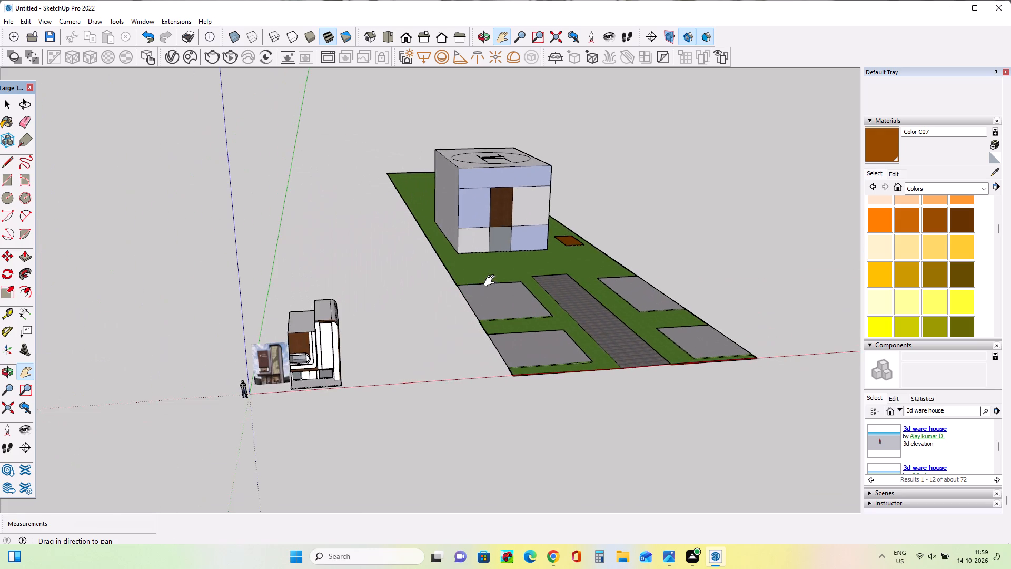
left_click_drag(483, 285, 492, 145)
left_click_drag(328, 144, 328, 152)
left_click_drag(328, 157, 350, 125)
scroll(339, 153, "down", 3)
scroll(350, 125, "up", 4)
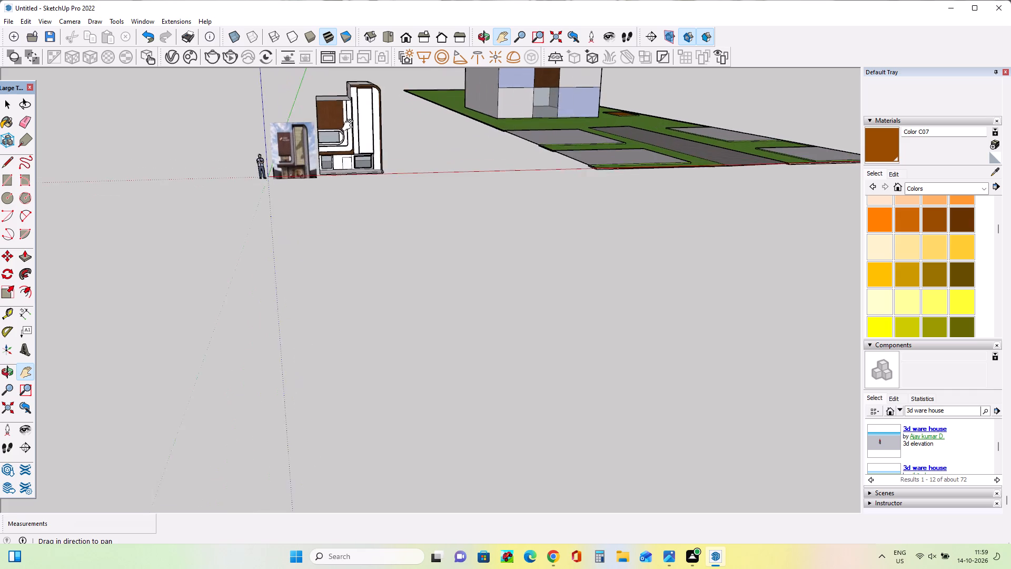
scroll(350, 125, "up", 1)
left_click_drag(350, 125, 354, 123)
scroll(354, 124, "up", 14)
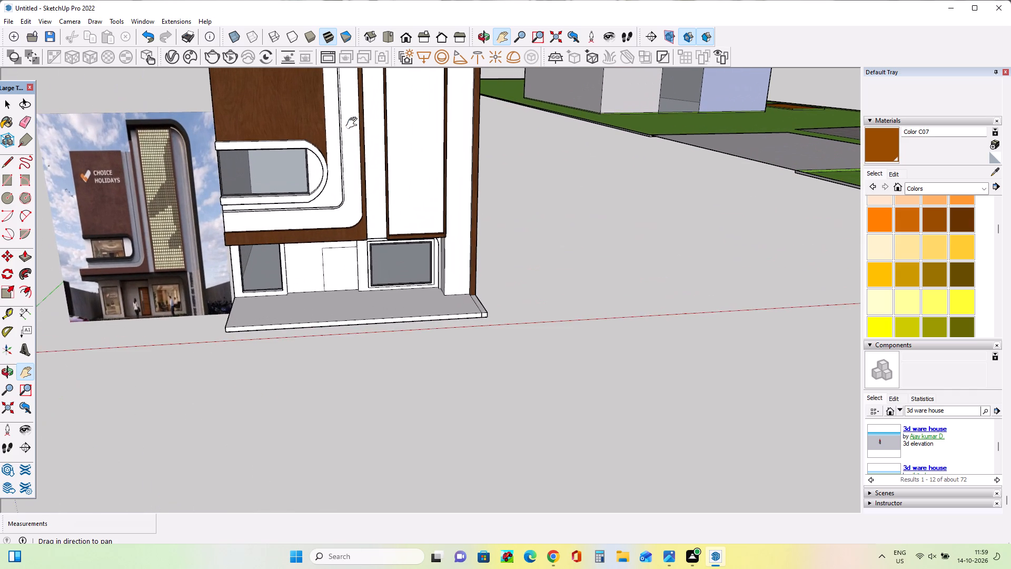
left_click_drag(354, 123, 362, 131)
scroll(354, 123, "down", 8)
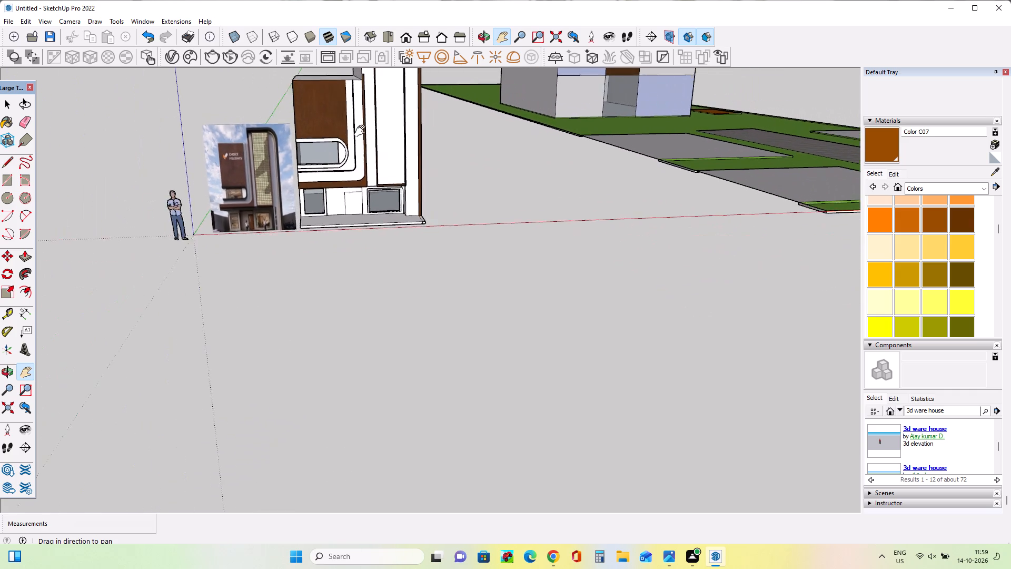
scroll(362, 131, "down", 2)
Compare the Choice Holidays reference image with the modelled façade beside it.
left_click_drag(362, 131, 193, 260)
right_click(233, 261)
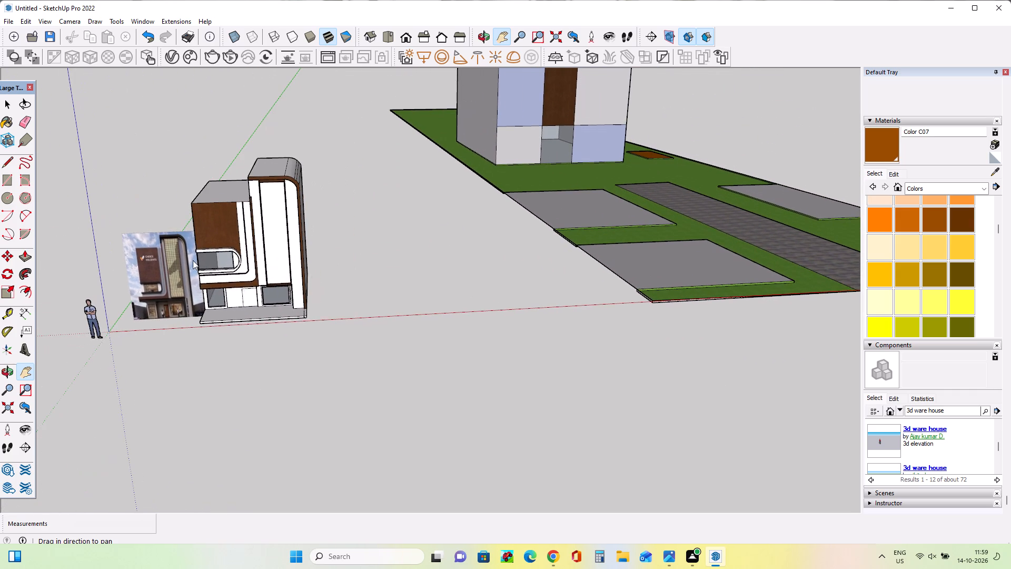
left_click_drag(193, 260, 168, 262)
left_click_drag(153, 272, 152, 277)
scroll(152, 277, "up", 2)
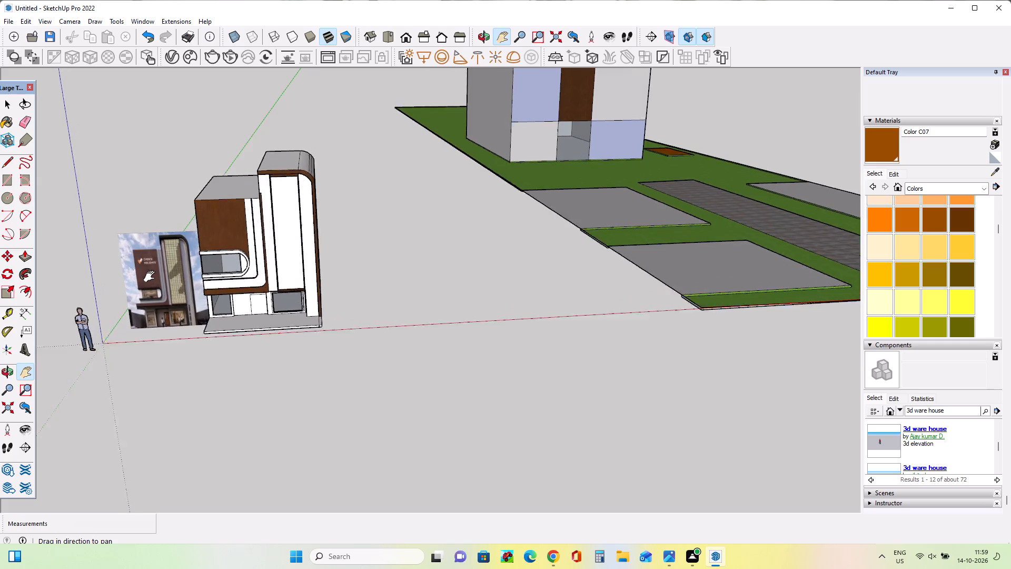
scroll(152, 277, "up", 2)
left_click_drag(152, 277, 156, 283)
scroll(155, 277, "up", 7)
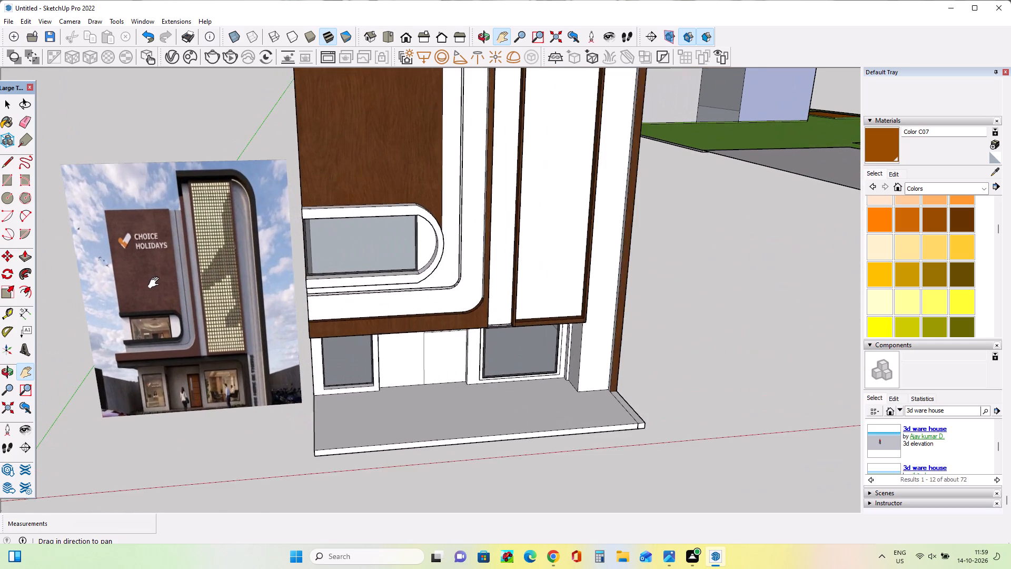
left_click_drag(156, 283, 166, 286)
scroll(156, 283, "up", 1)
scroll(452, 303, "down", 2)
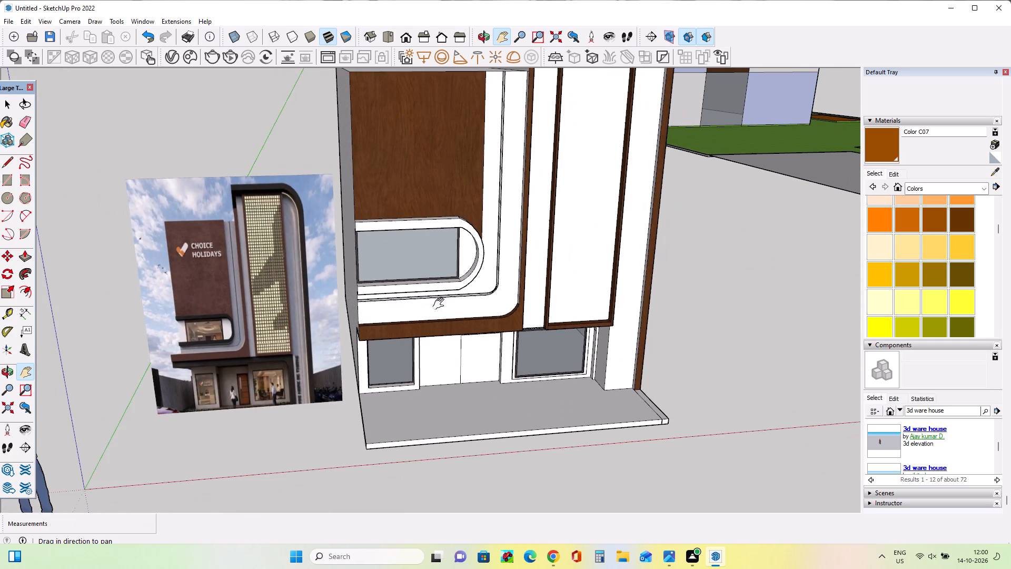
scroll(427, 305, "down", 4)
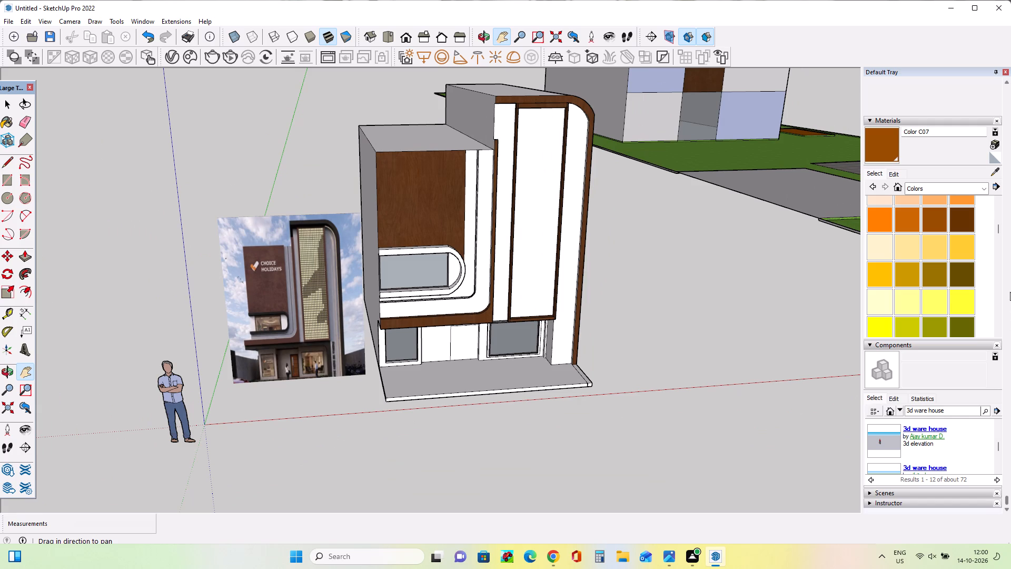
Paint the façade's white strips around the brown wood panel and on both sides of the tall white panel with grey Color M05.
scroll(954, 262, "down", 9)
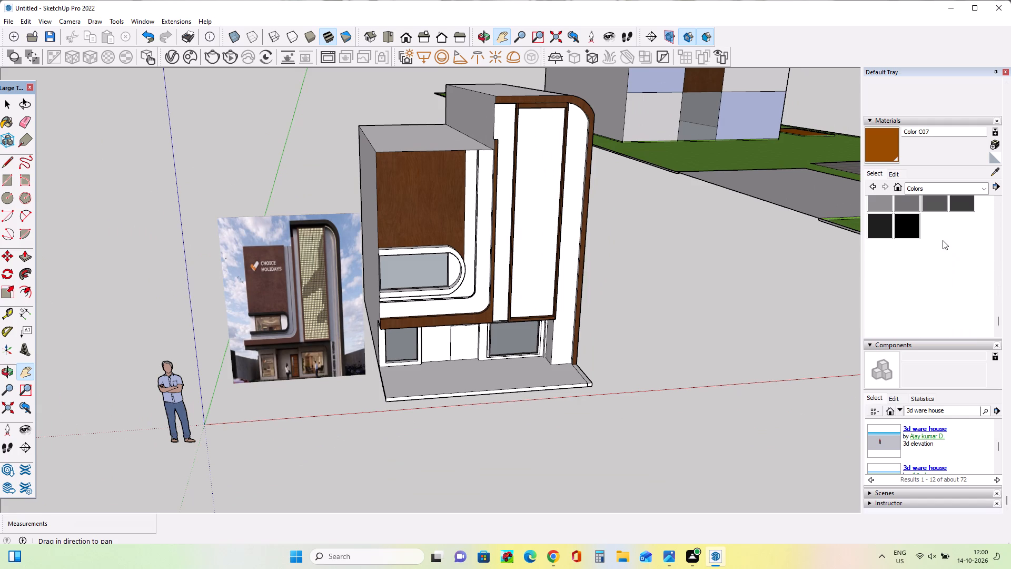
scroll(937, 232, "up", 1)
left_click(903, 263)
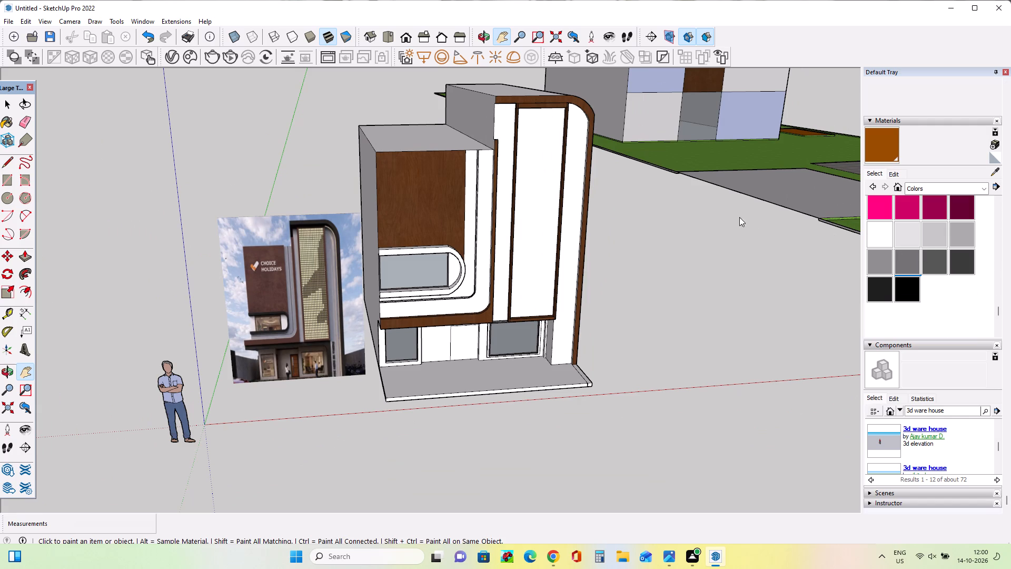
left_click(481, 211)
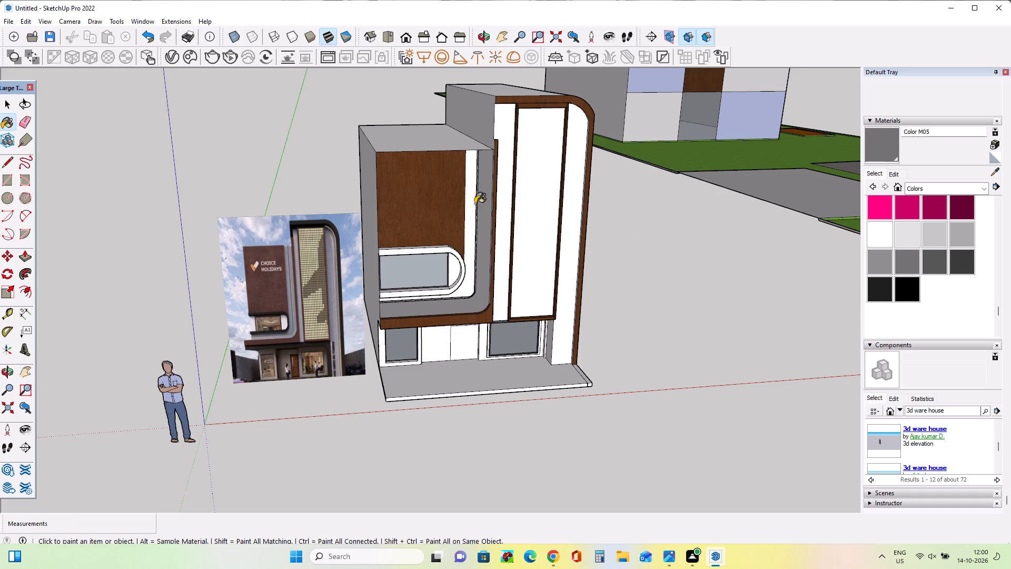
left_click(471, 197)
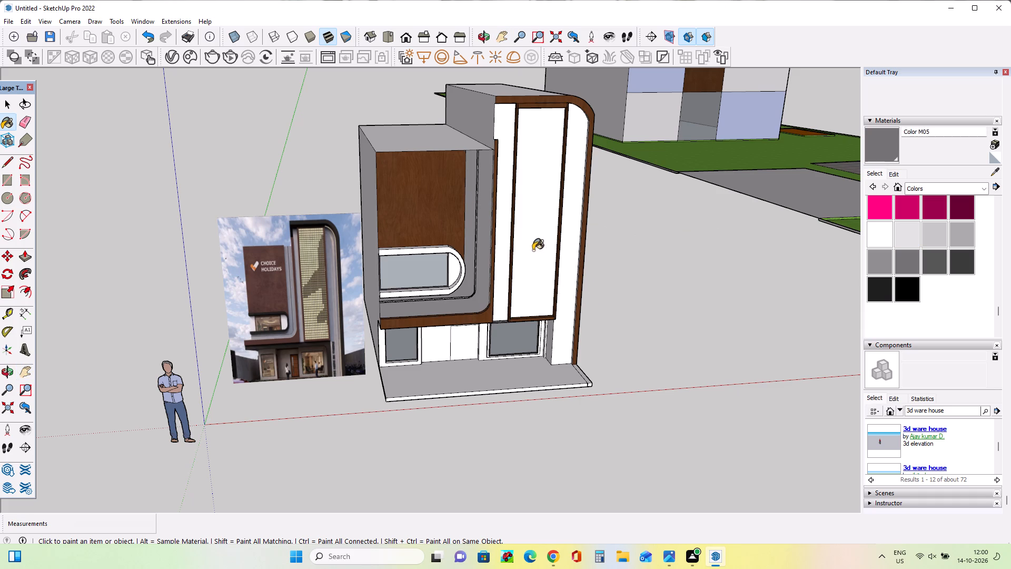
left_click(504, 244)
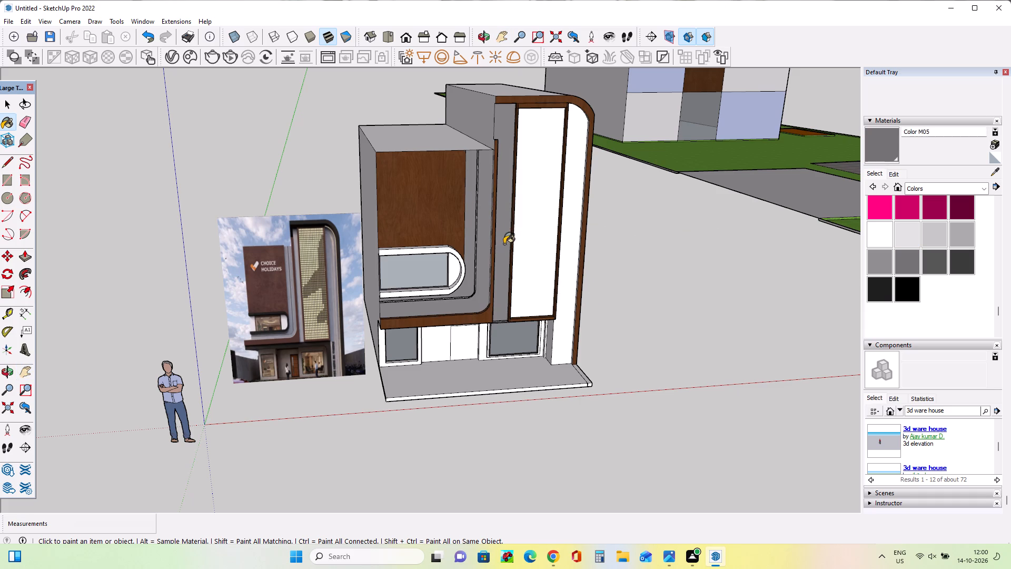
left_click(576, 234)
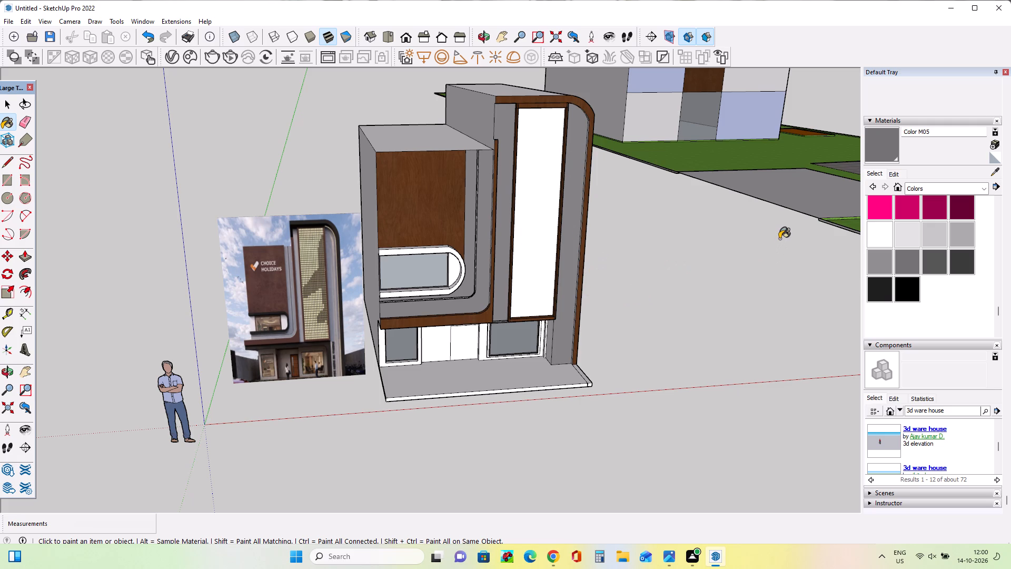
Examine the helipad box with its path and plots, and the painted façade next to its reference image.
scroll(779, 239, "up", 4)
scroll(780, 218, "down", 1)
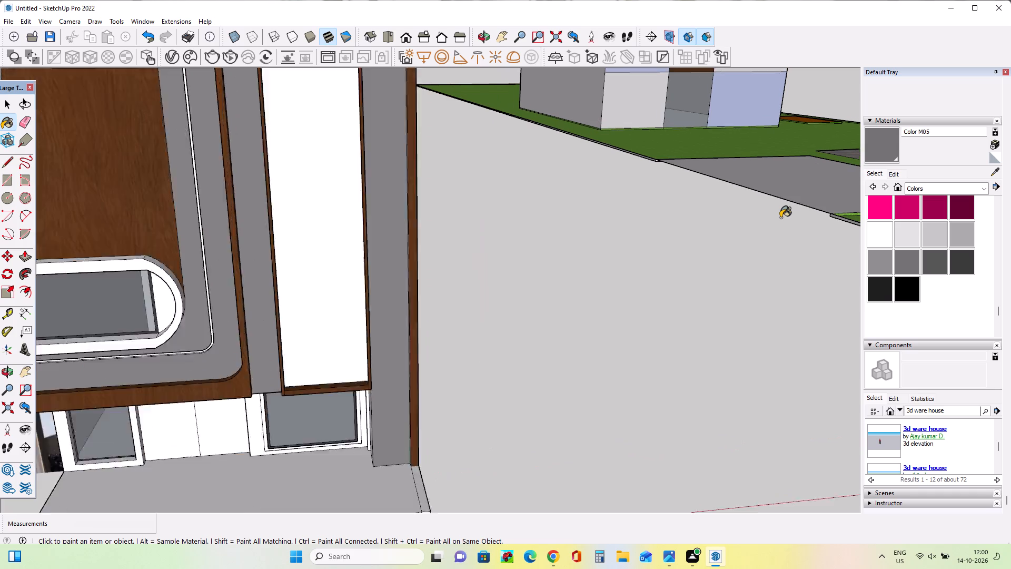
scroll(780, 218, "down", 1)
left_click_drag(22, 372, 29, 373)
left_click_drag(675, 152, 385, 261)
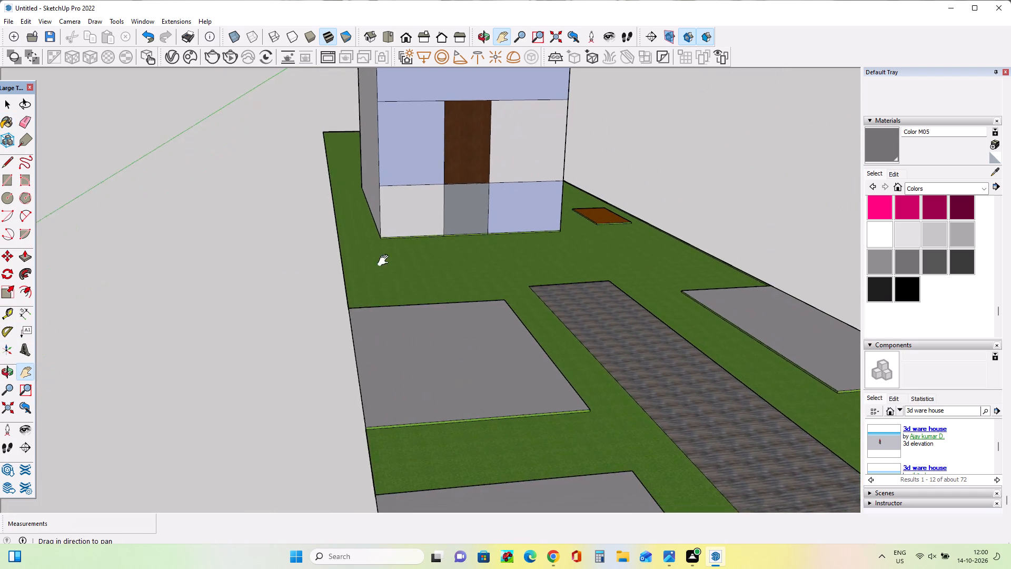
left_click_drag(385, 261, 366, 244)
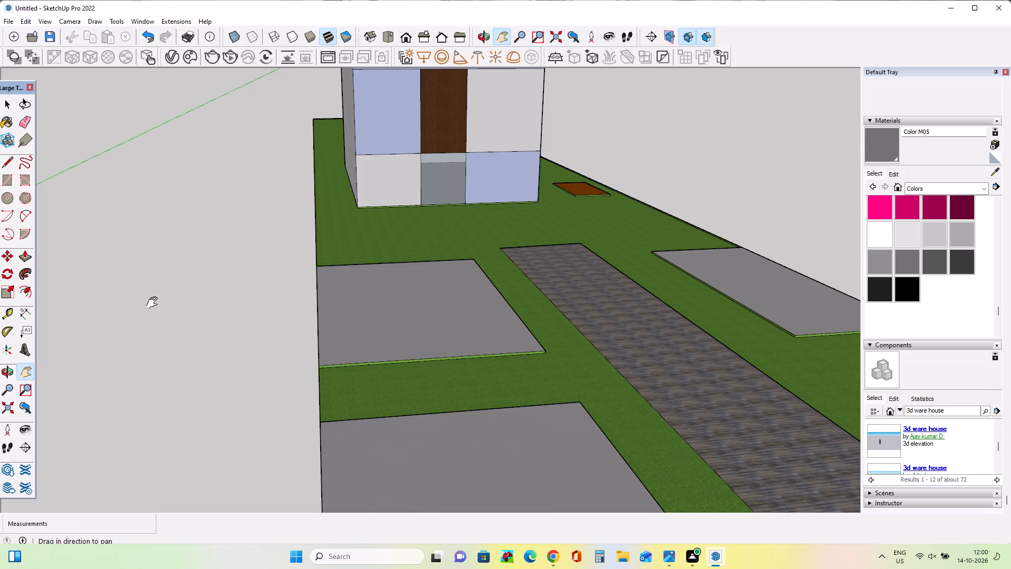
left_click_drag(154, 303, 452, 267)
left_click_drag(166, 334, 413, 137)
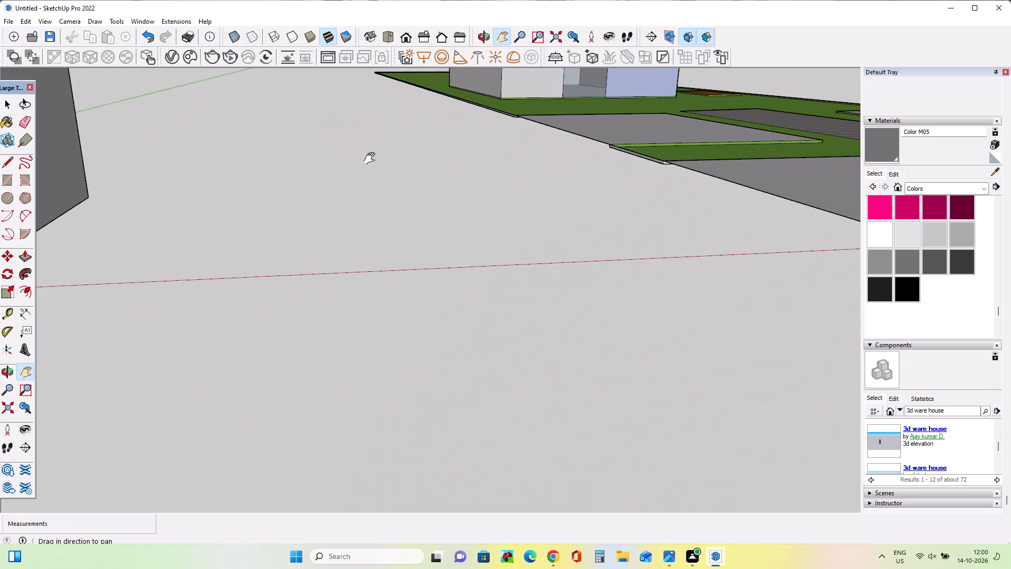
left_click_drag(93, 209, 464, 327)
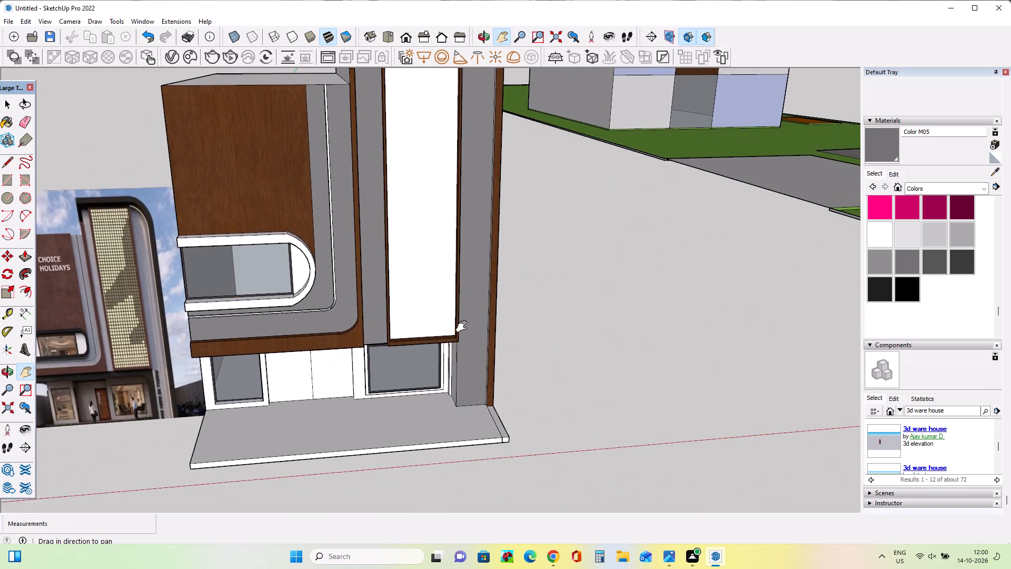
left_click_drag(464, 327, 467, 332)
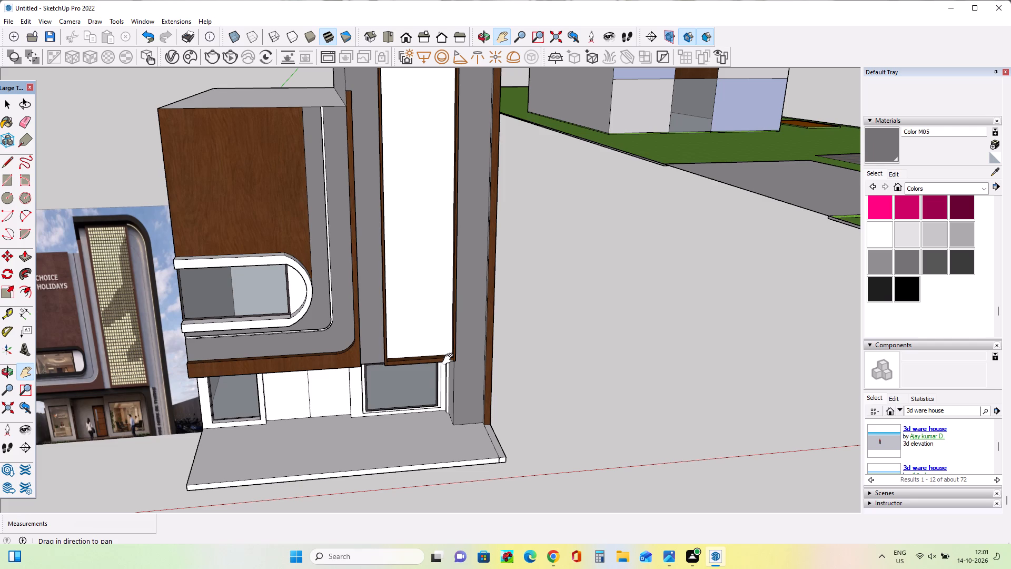
left_click_drag(568, 320, 513, 320)
Push the back face of the lower-middle opening in the helipad box's front about 30' 8" further inward.
left_click_drag(513, 320, 438, 420)
left_click_drag(593, 343, 186, 365)
left_click_drag(397, 246, 403, 269)
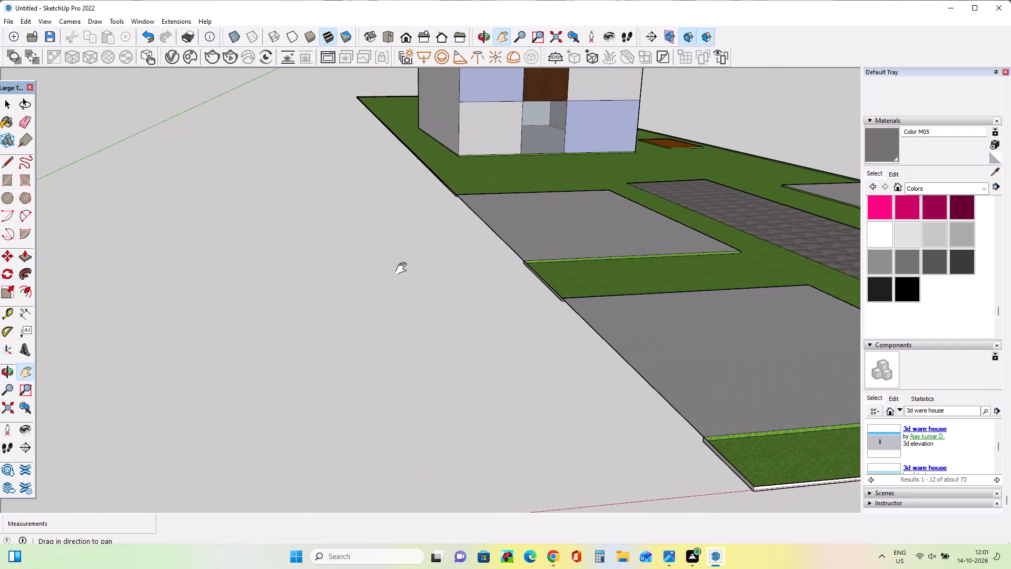
left_click_drag(403, 269, 410, 174)
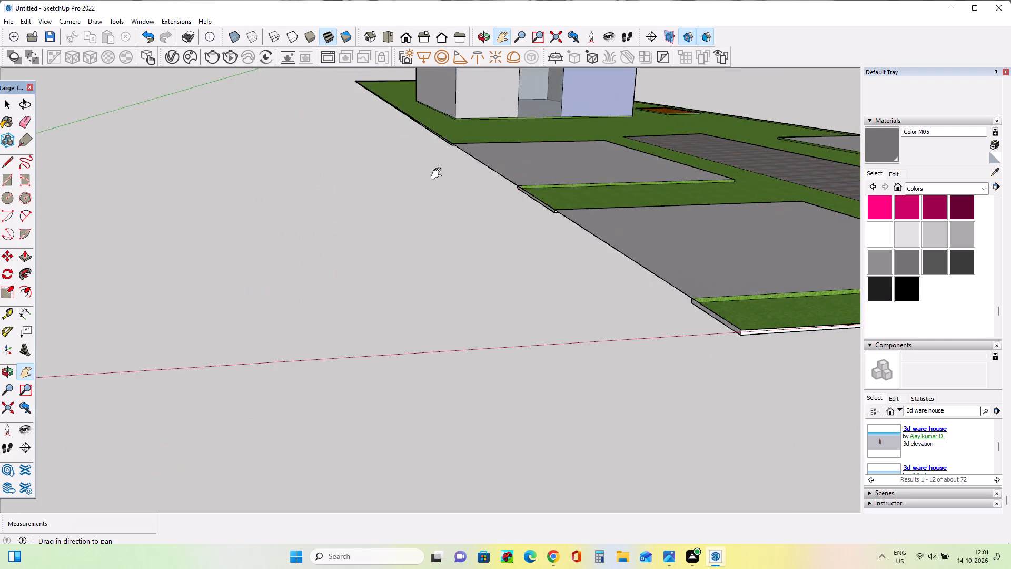
left_click_drag(421, 172, 179, 218)
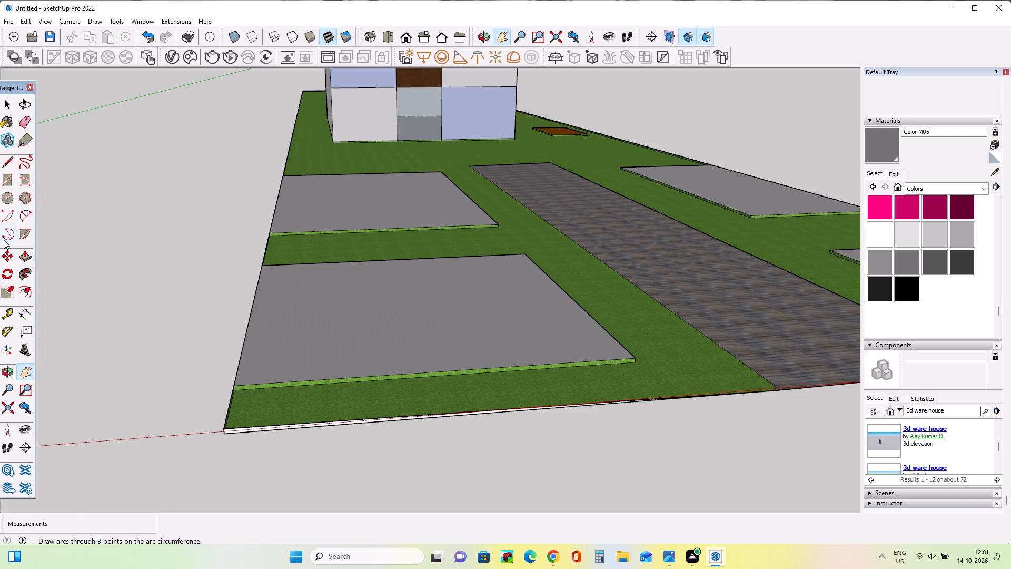
left_click_drag(19, 256, 38, 242)
left_click_drag(425, 97, 424, 97)
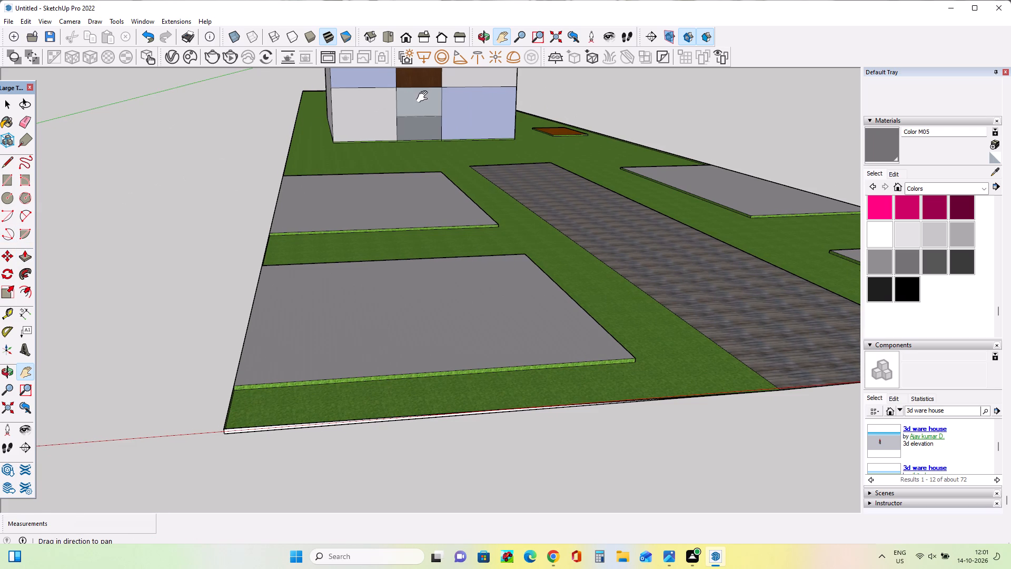
left_click_drag(424, 97, 423, 136)
left_click(17, 266)
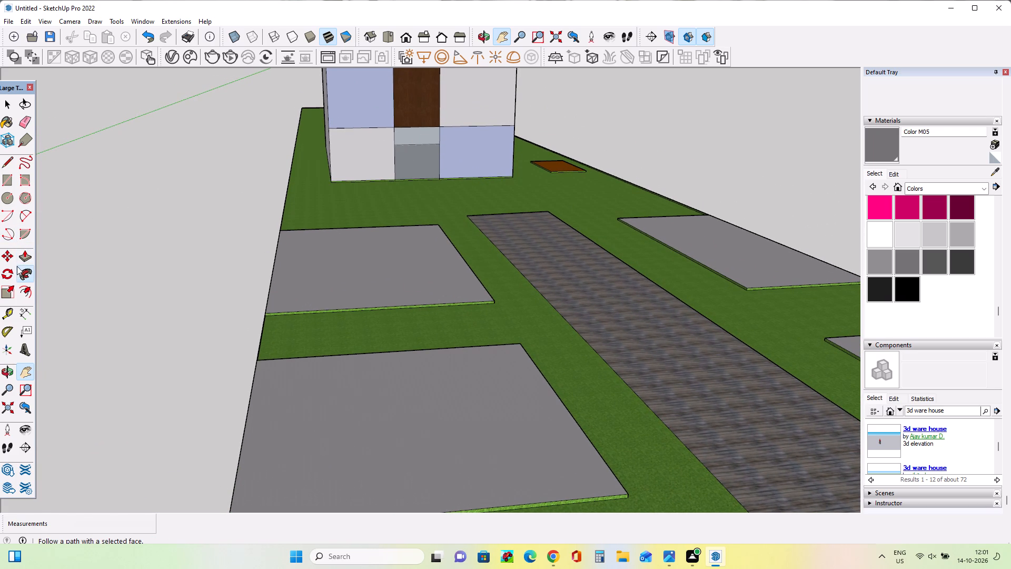
left_click(16, 253)
left_click_drag(422, 135, 428, 187)
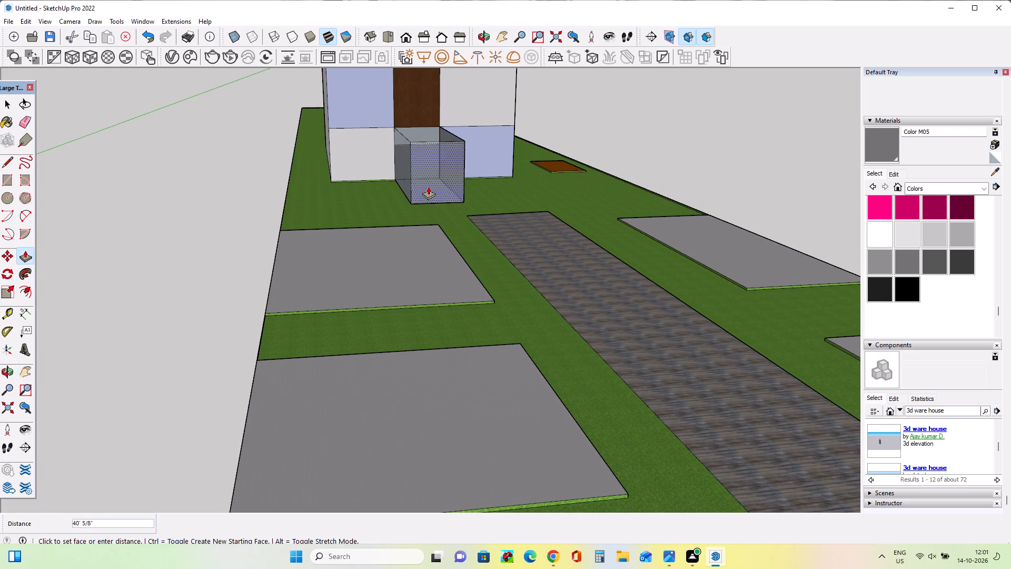
left_click_drag(428, 187, 388, 151)
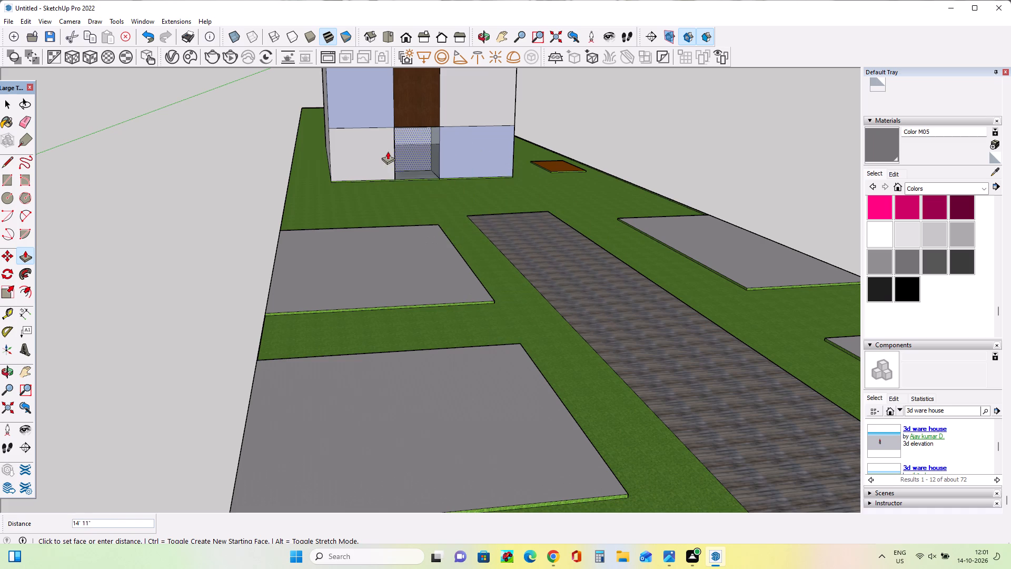
left_click_drag(388, 151, 398, 136)
left_click_drag(398, 136, 398, 135)
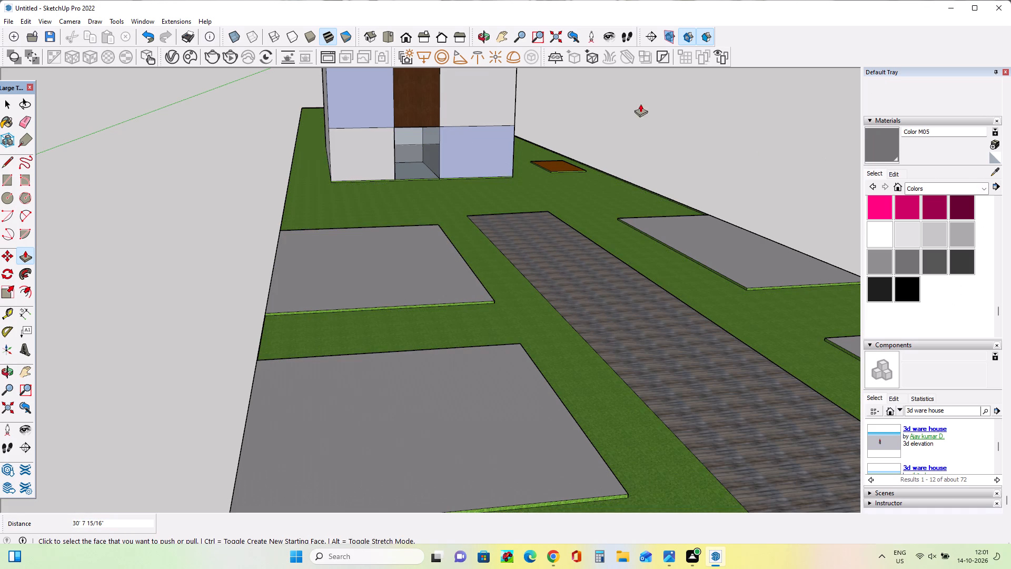
Draw a rectangle about 13' 9" by 12' 2" covering the lower-middle opening of the helipad box's front.
left_click(1, 180)
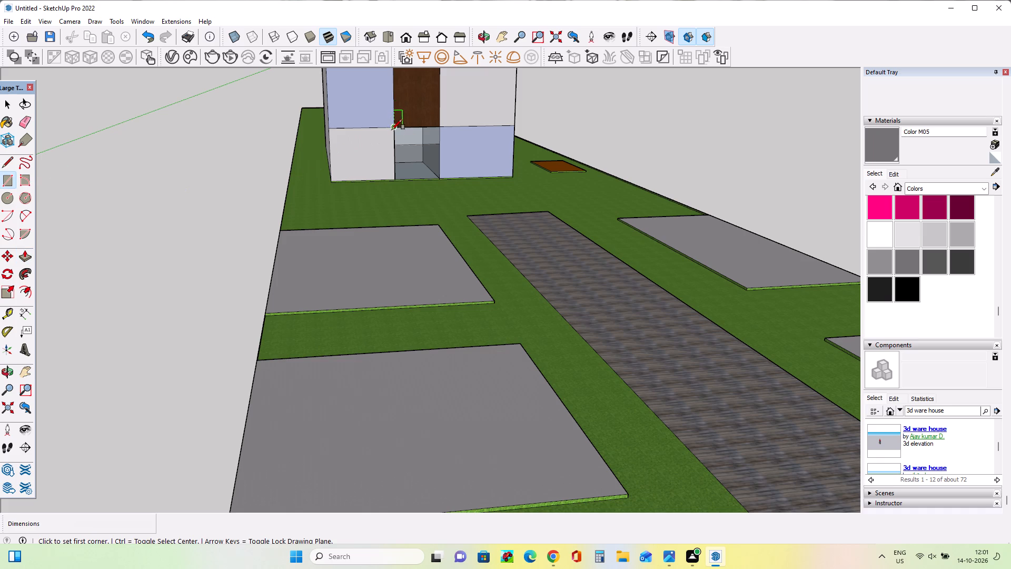
left_click_drag(392, 130, 439, 178)
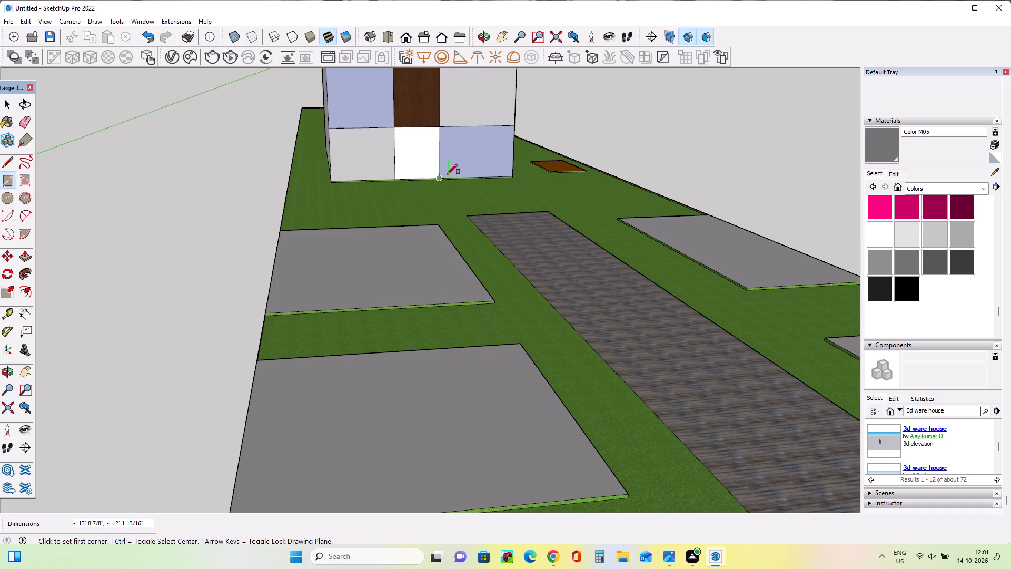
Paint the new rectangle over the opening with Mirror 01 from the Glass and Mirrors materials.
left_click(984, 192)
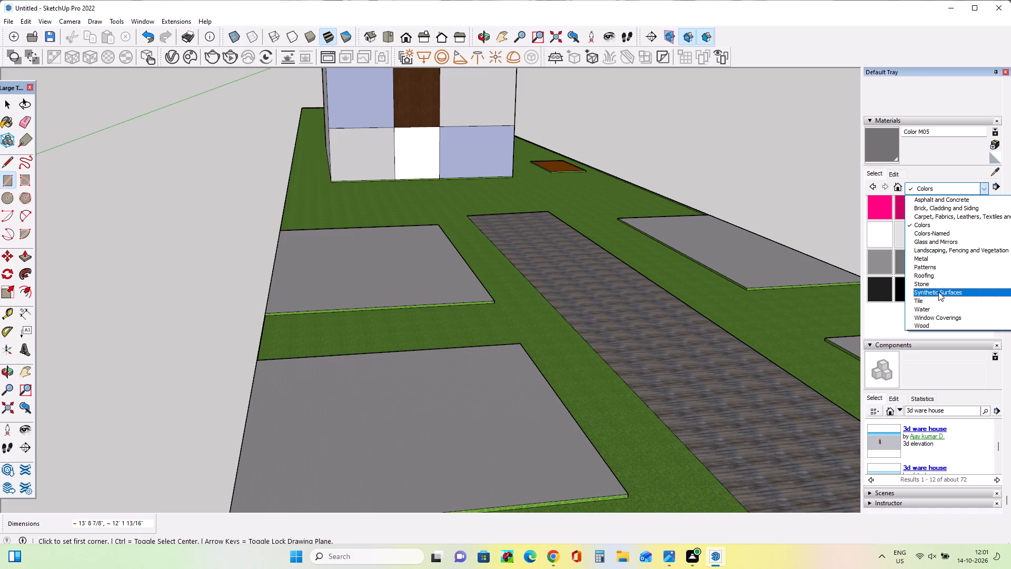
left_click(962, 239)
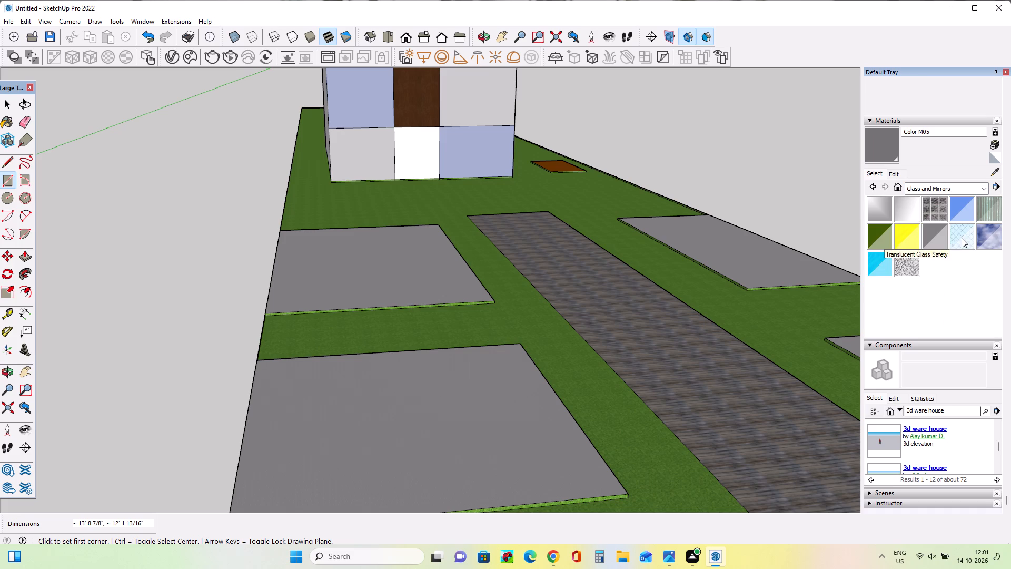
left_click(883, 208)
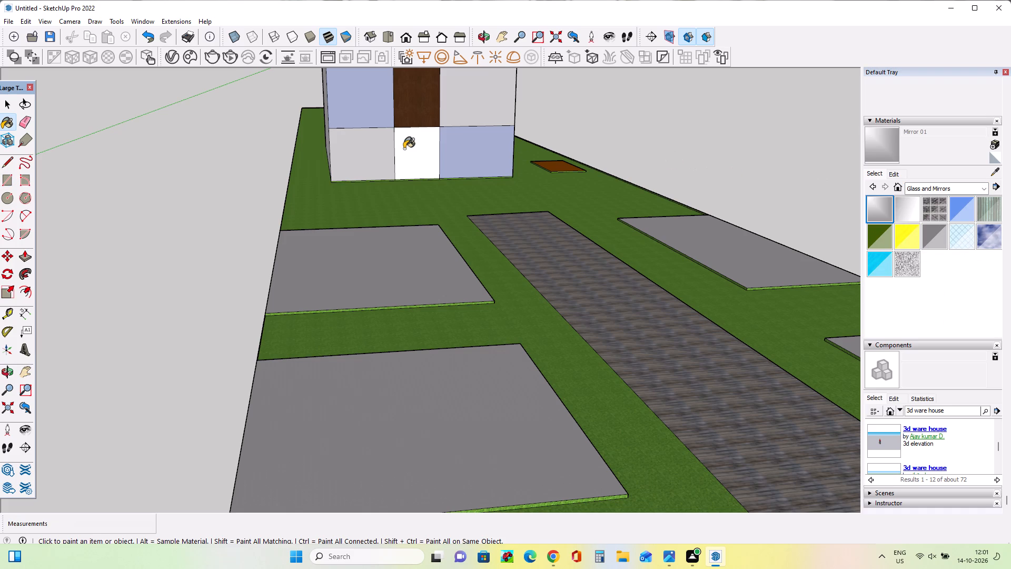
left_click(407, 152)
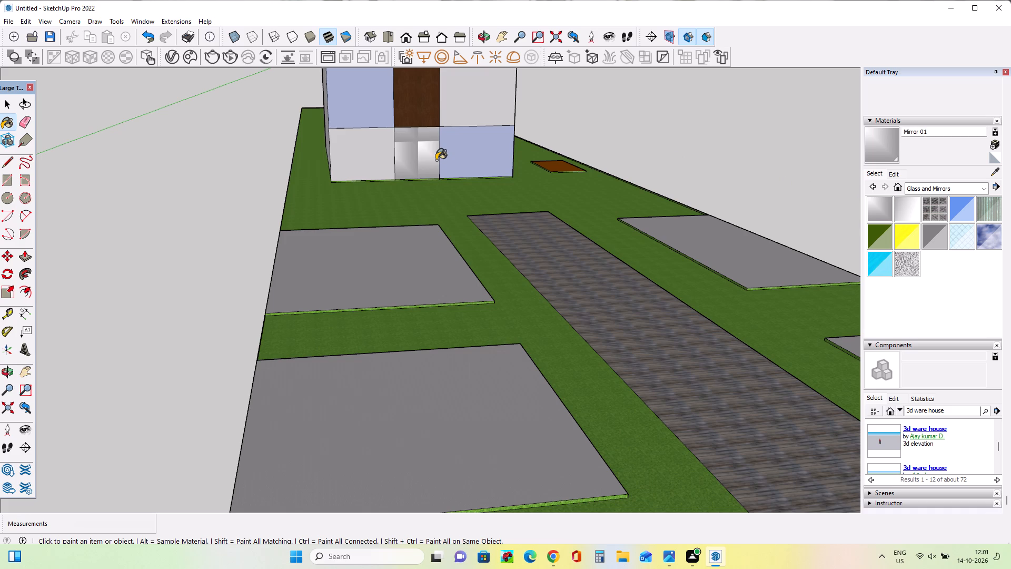
Paint the rectangle over the opening with Translucent Glass Sky Reflection.
left_click(987, 227)
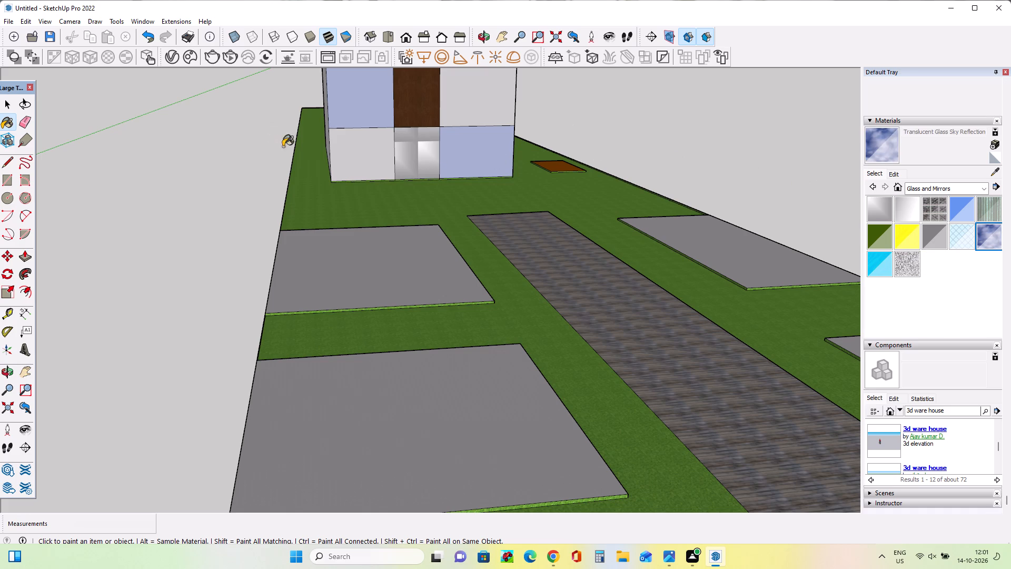
left_click(400, 160)
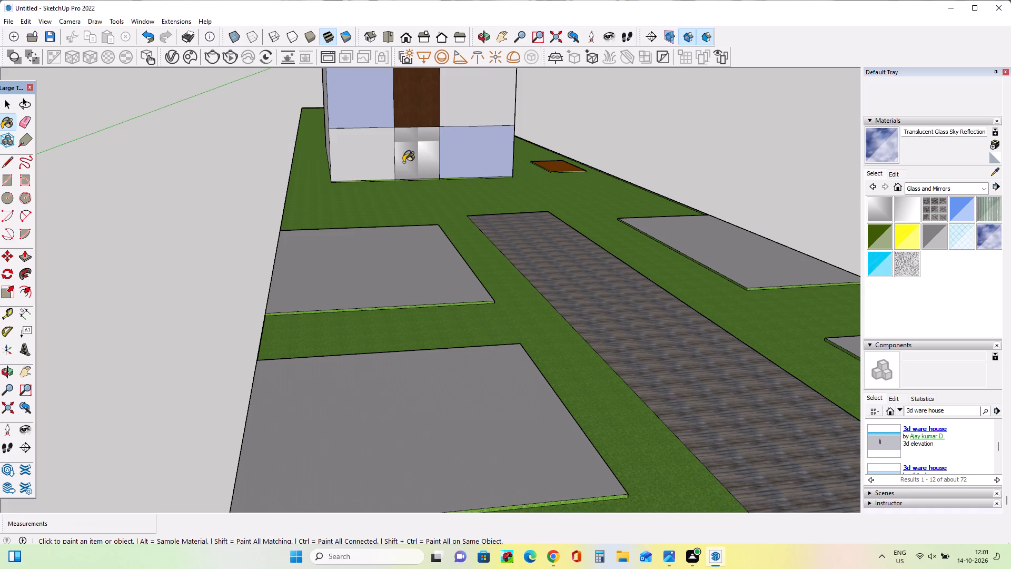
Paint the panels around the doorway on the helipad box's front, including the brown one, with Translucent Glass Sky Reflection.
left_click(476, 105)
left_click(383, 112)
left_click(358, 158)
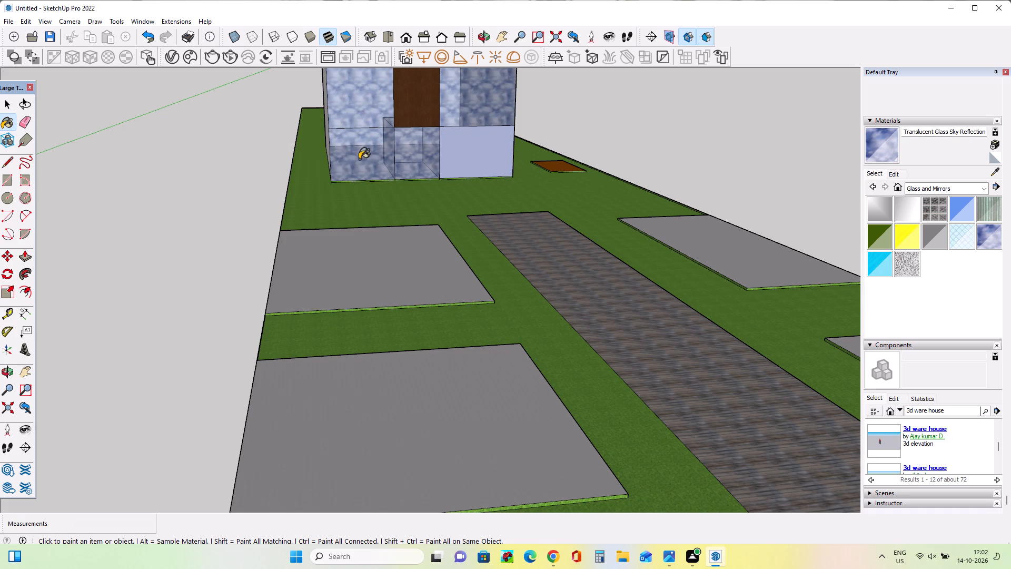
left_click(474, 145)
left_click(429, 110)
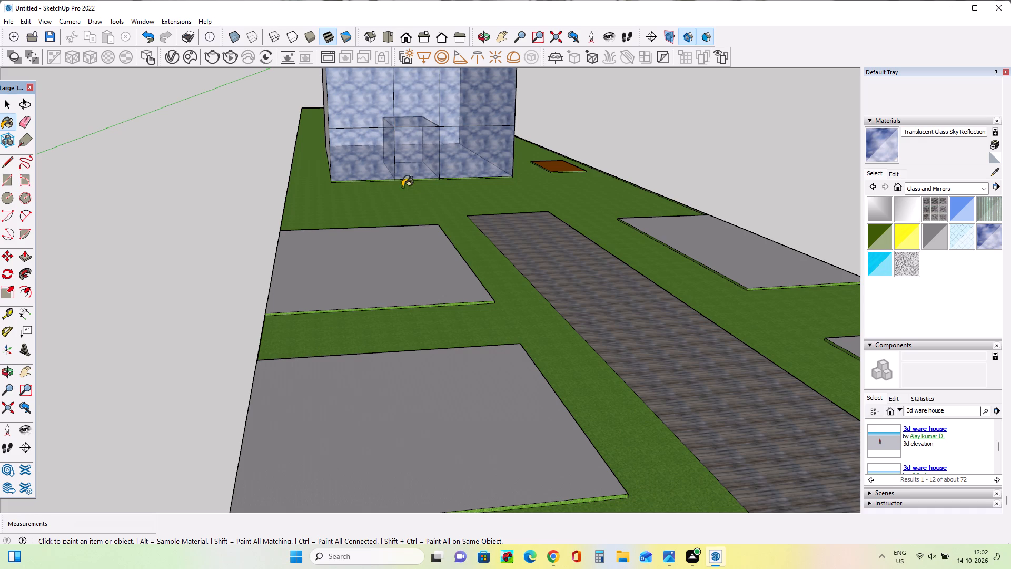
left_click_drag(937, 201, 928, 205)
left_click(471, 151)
Paint the front panels around the doorway with Translucent Glass Block Dark, leaving the doorway rectangle in Sky Reflection.
left_click(878, 209)
left_click_drag(932, 213, 926, 214)
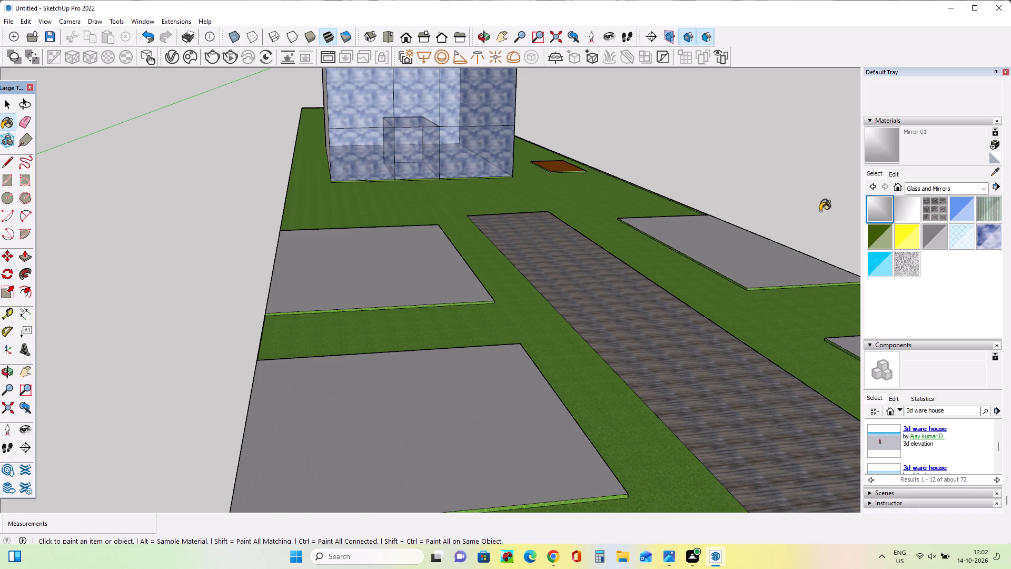
left_click(934, 210)
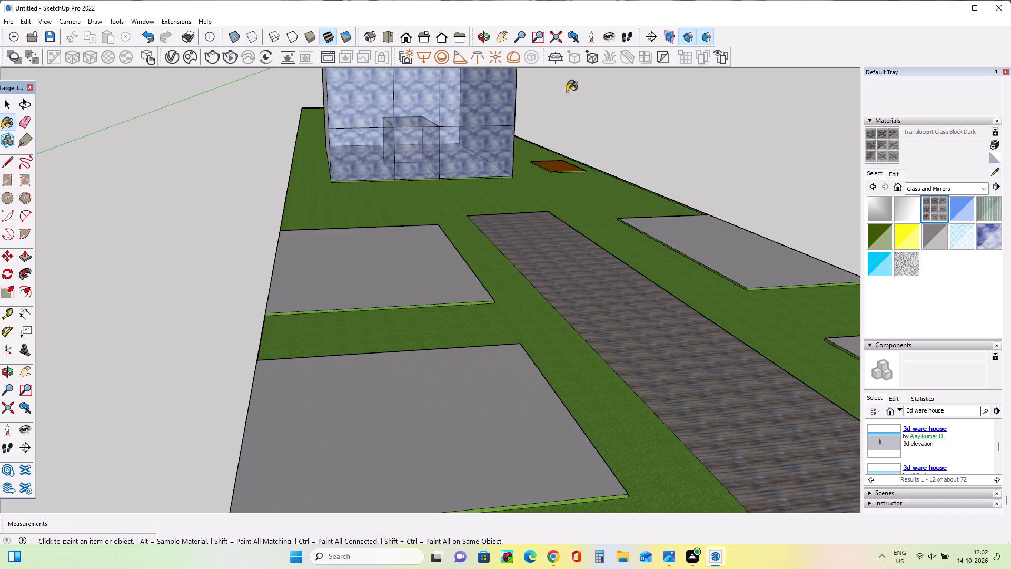
left_click(498, 107)
left_click(497, 148)
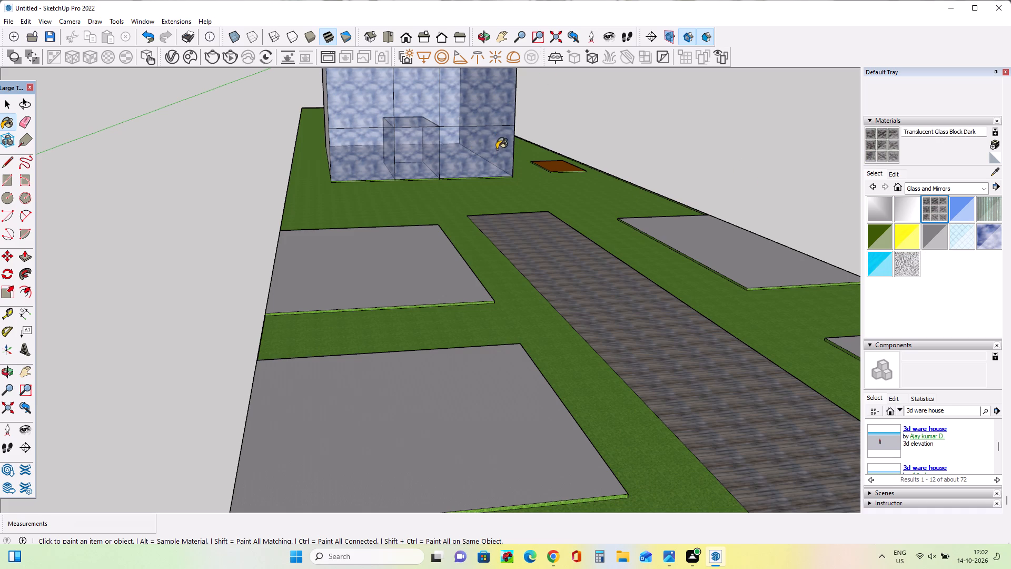
left_click_drag(338, 162, 350, 148)
left_click(376, 113)
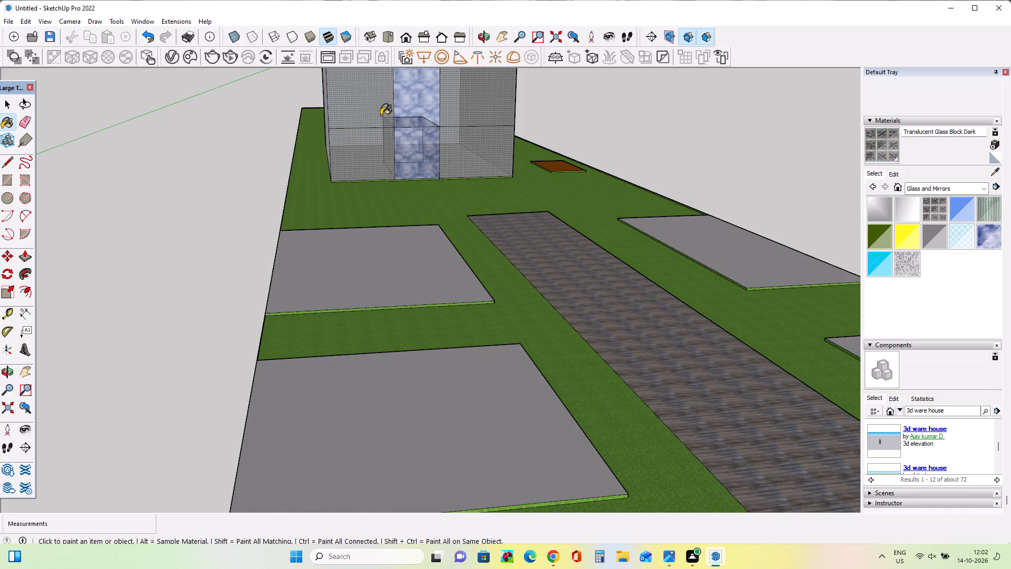
left_click(422, 114)
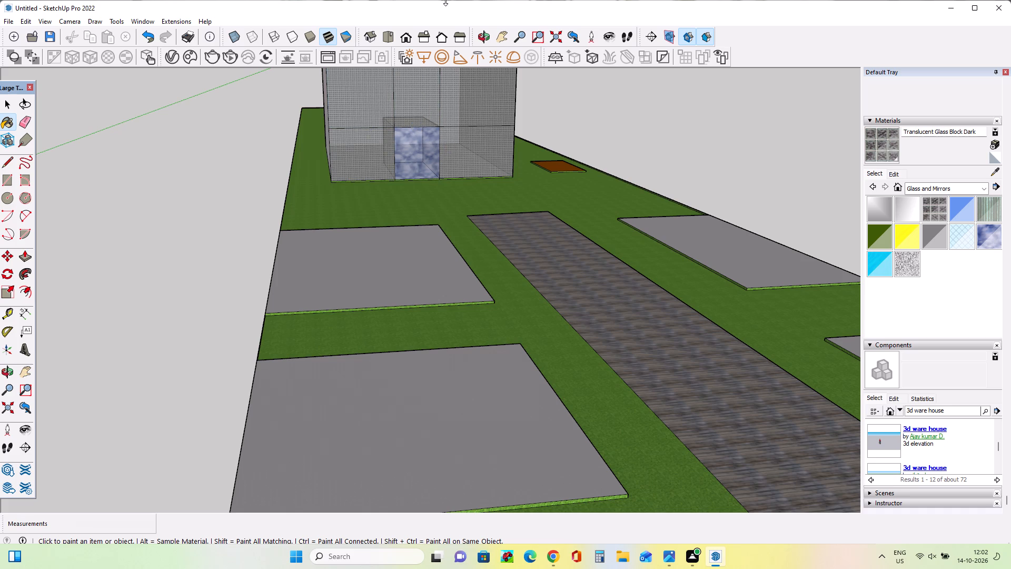